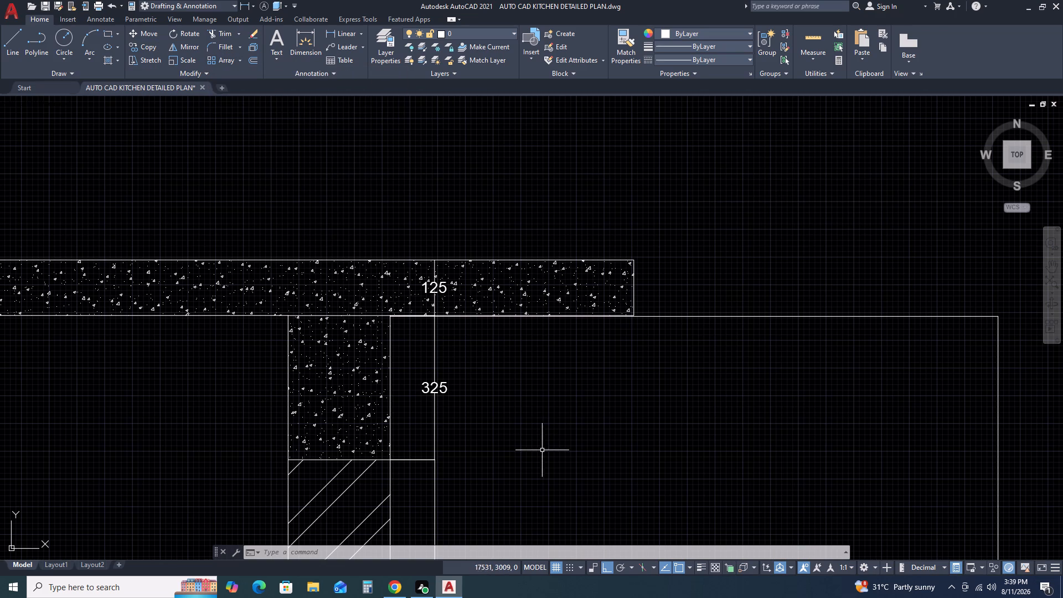
Examine the underside edge of the concrete roof slab near the 125 and 325 dimensions in the kitchen section.
scroll(567, 331, up, 3)
scroll(647, 276, up, 1)
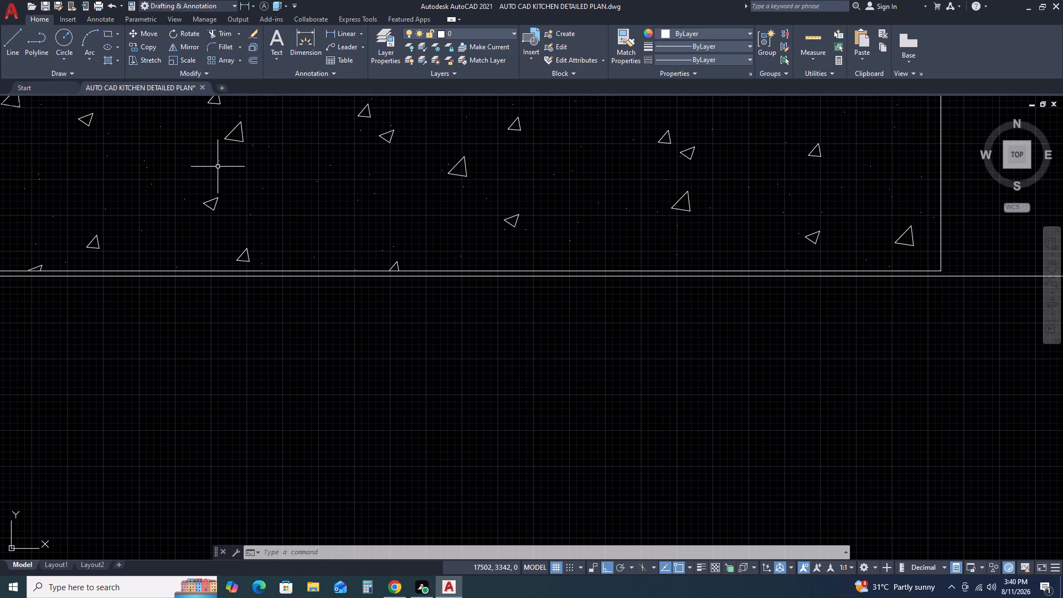
scroll(153, 328, down, 3)
scroll(166, 300, up, 7)
scroll(166, 300, down, 3)
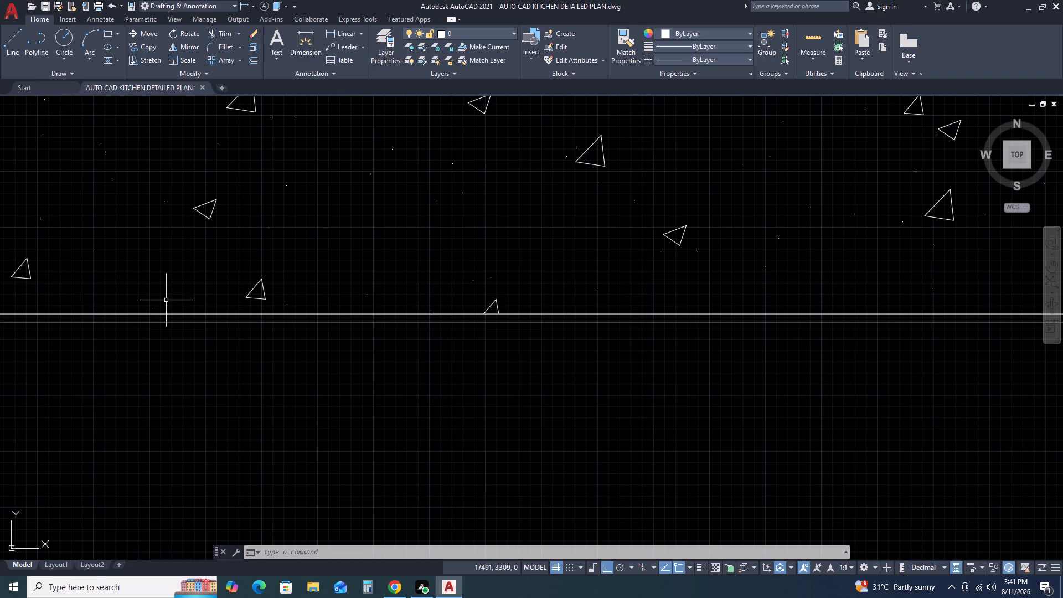
scroll(166, 300, down, 7)
scroll(166, 300, up, 3)
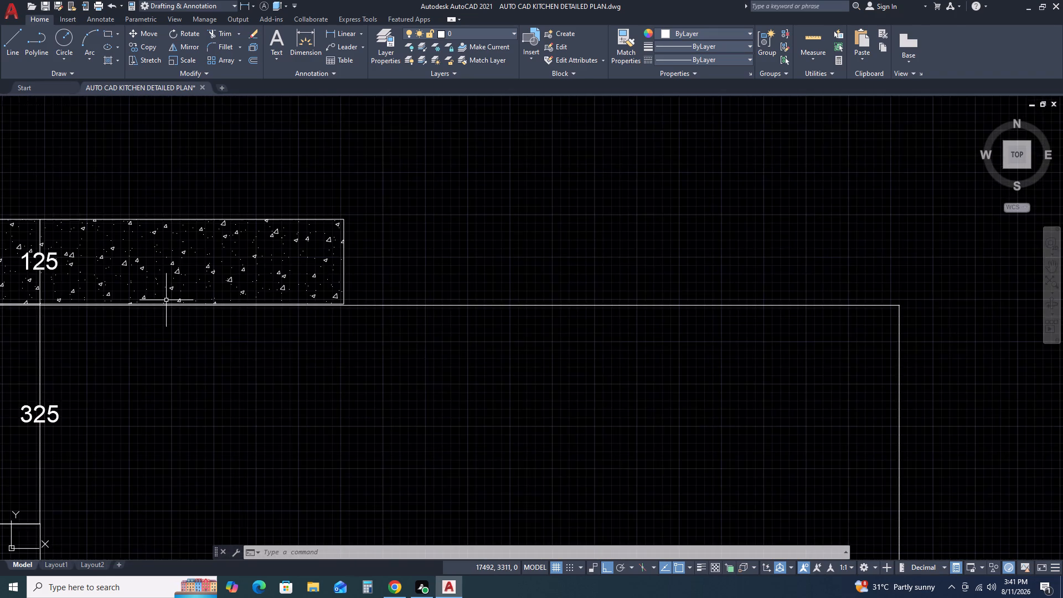
scroll(166, 300, up, 2)
scroll(174, 292, down, 2)
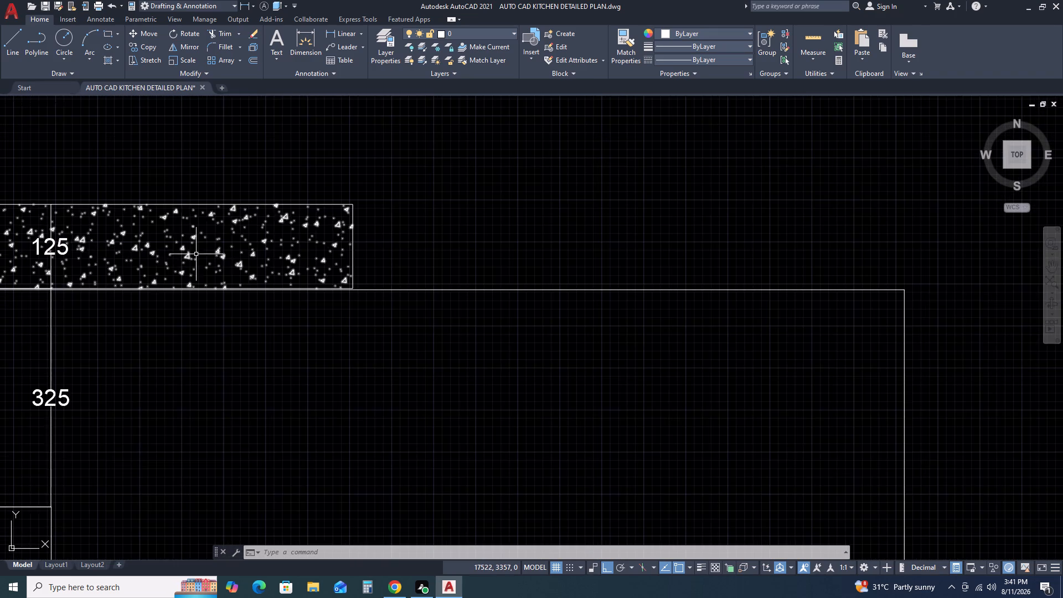
Examine the unfinished elevation's first base-cabinet rectangle, its countertop and skirting lines, and the adjacent height dimensions.
scroll(196, 254, down, 6)
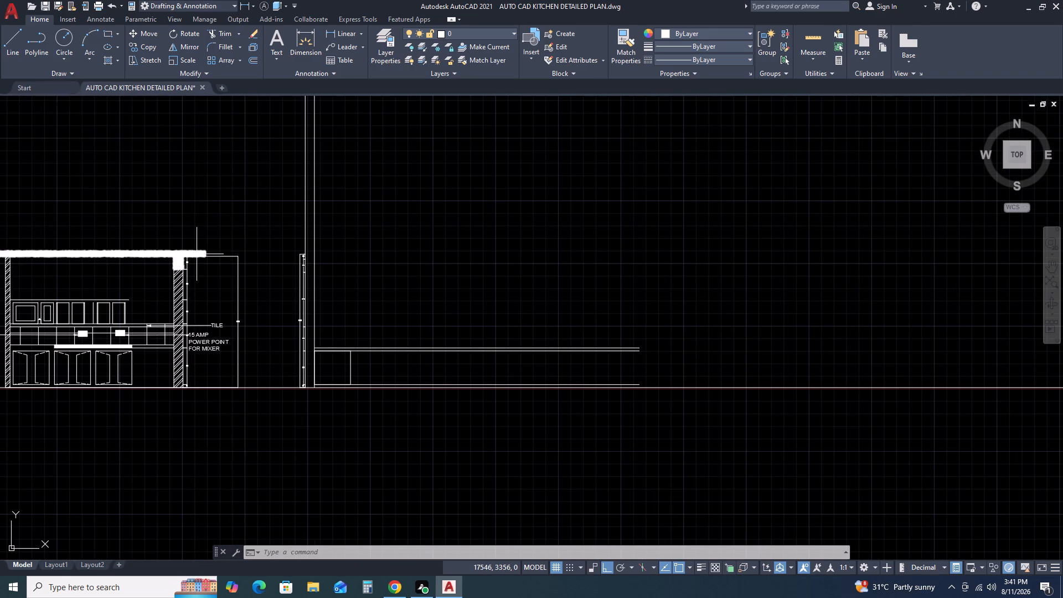
scroll(194, 251, down, 1)
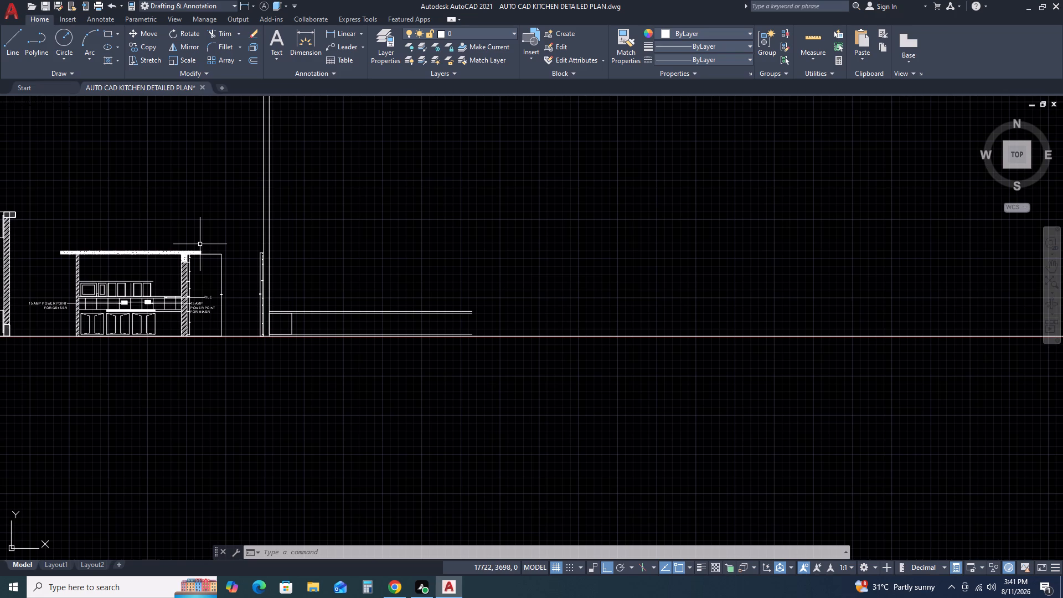
scroll(141, 357, down, 1)
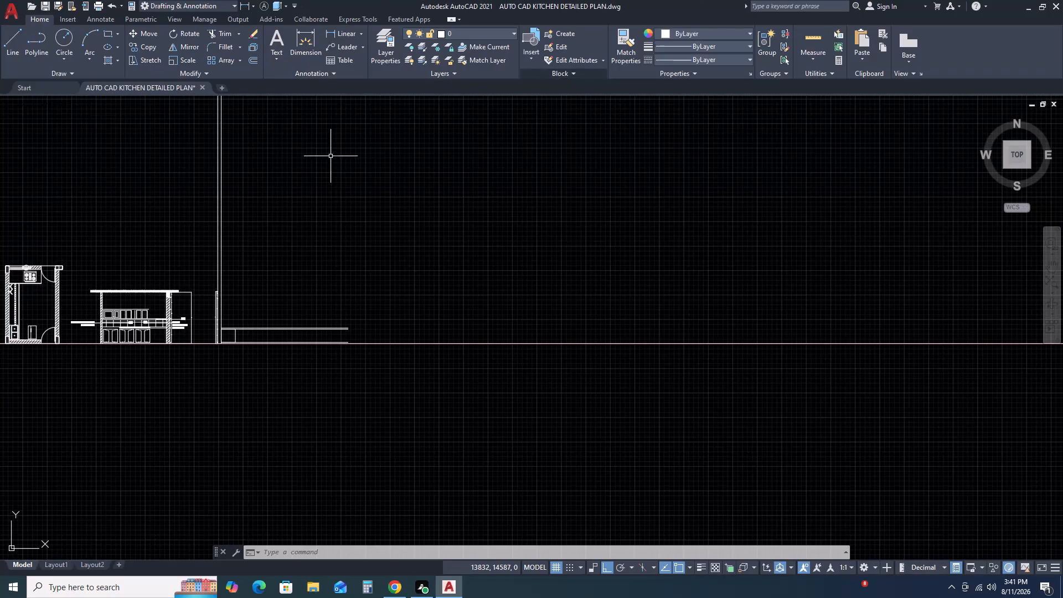
scroll(248, 379, down, 2)
middle_drag(230, 377, 335, 302)
middle_click(335, 302)
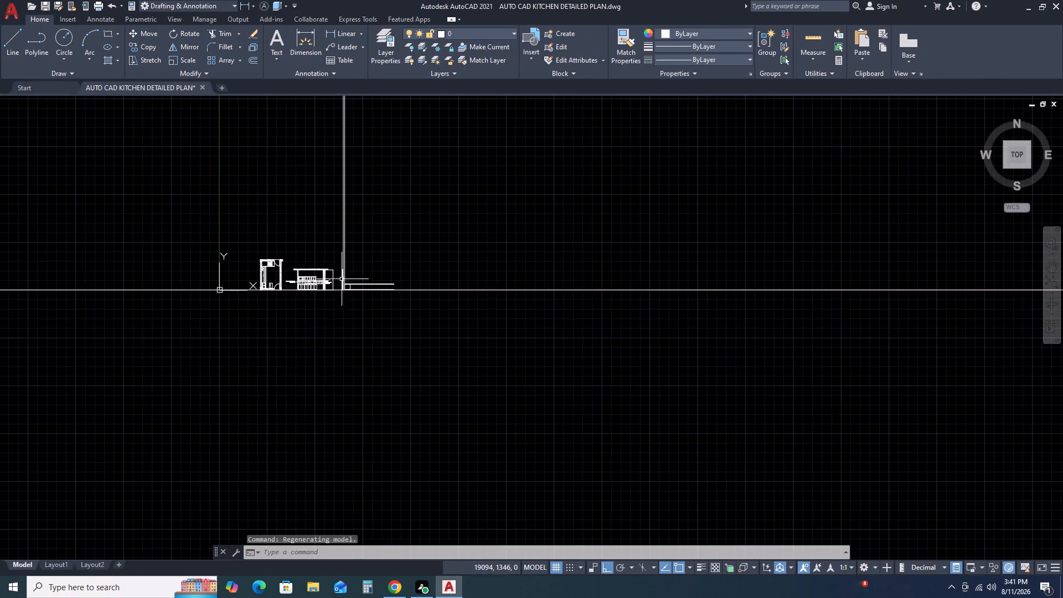
scroll(350, 274, up, 4)
scroll(284, 356, up, 4)
scroll(359, 359, down, 1)
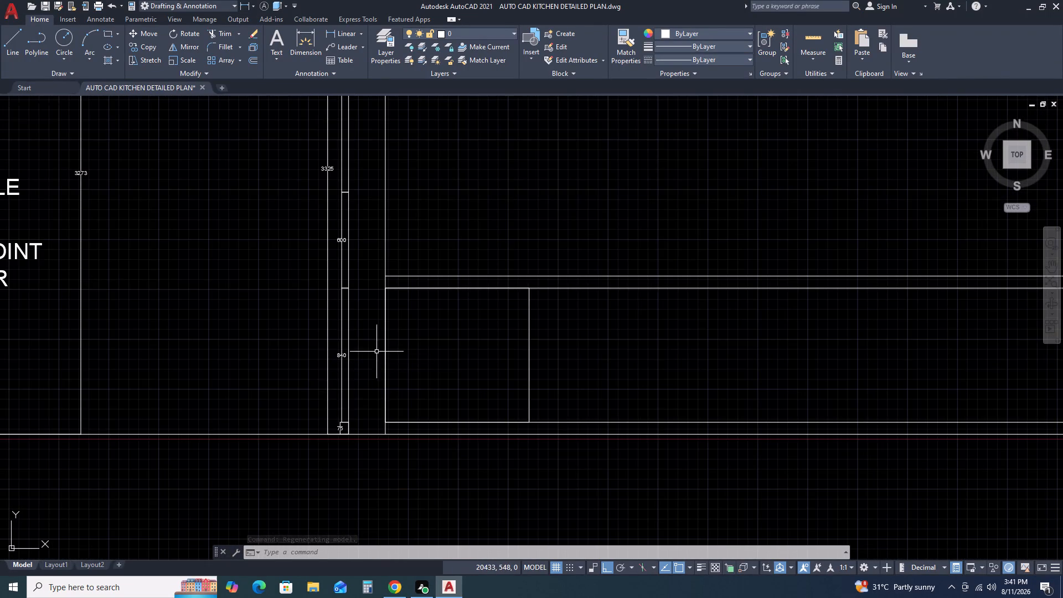
middle_drag(379, 351, 592, 291)
scroll(616, 291, down, 3)
scroll(596, 208, up, 2)
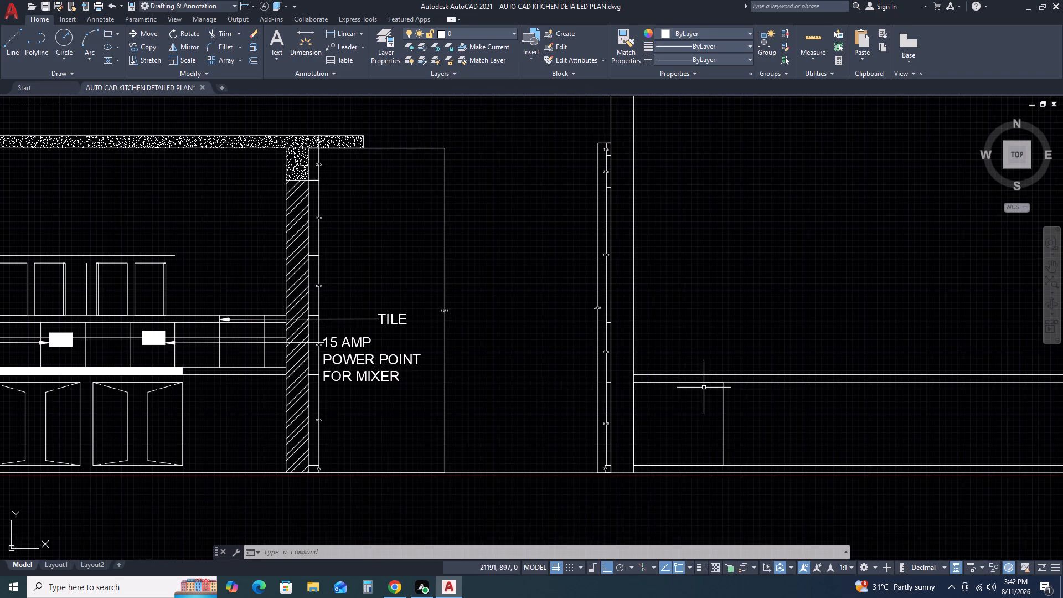
scroll(701, 389, up, 1)
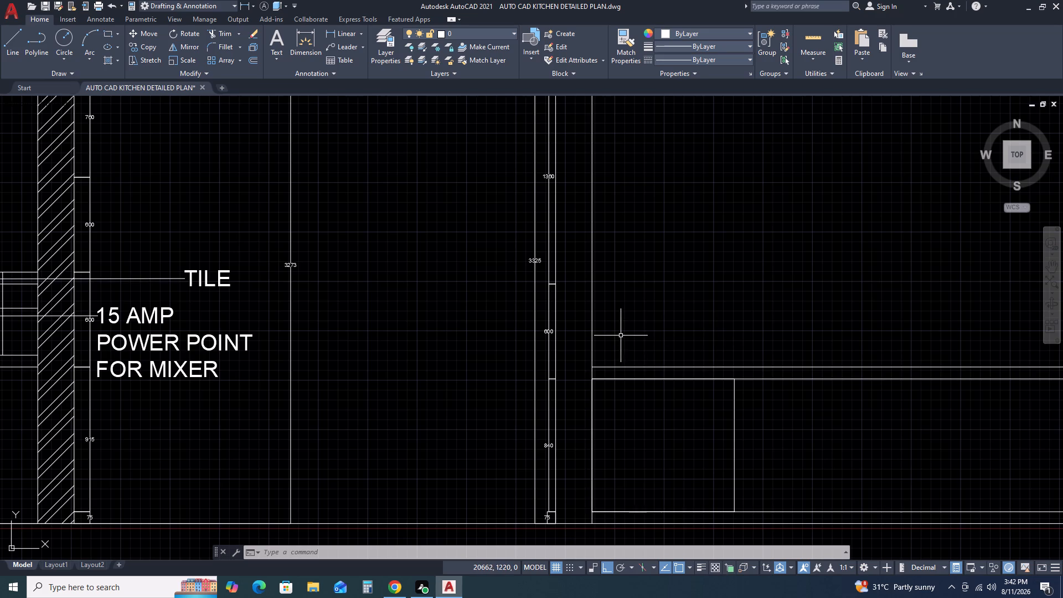
scroll(716, 368, down, 3)
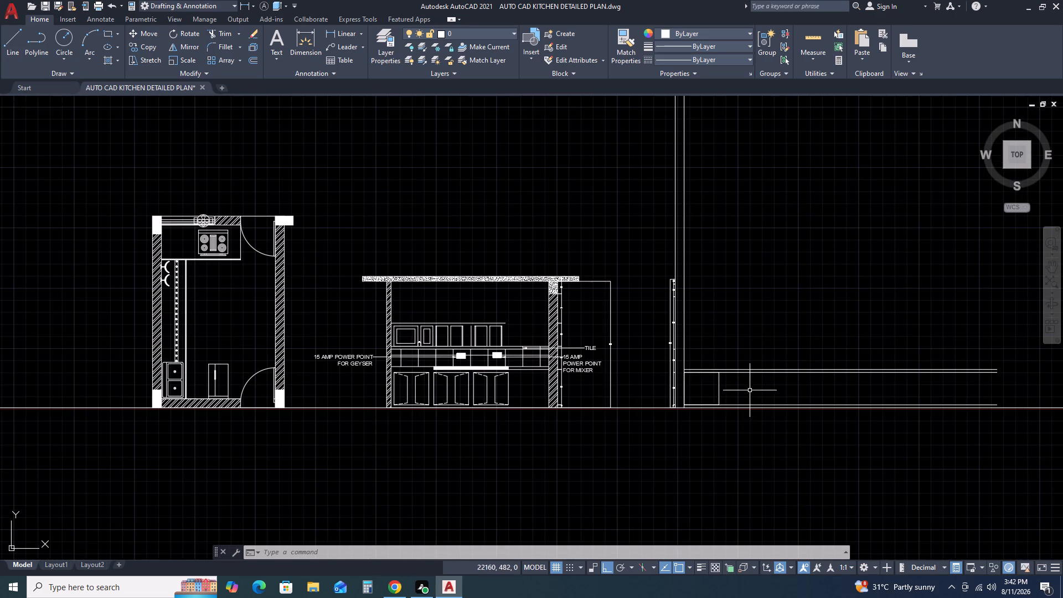
middle_drag(740, 396, 657, 357)
scroll(633, 365, up, 4)
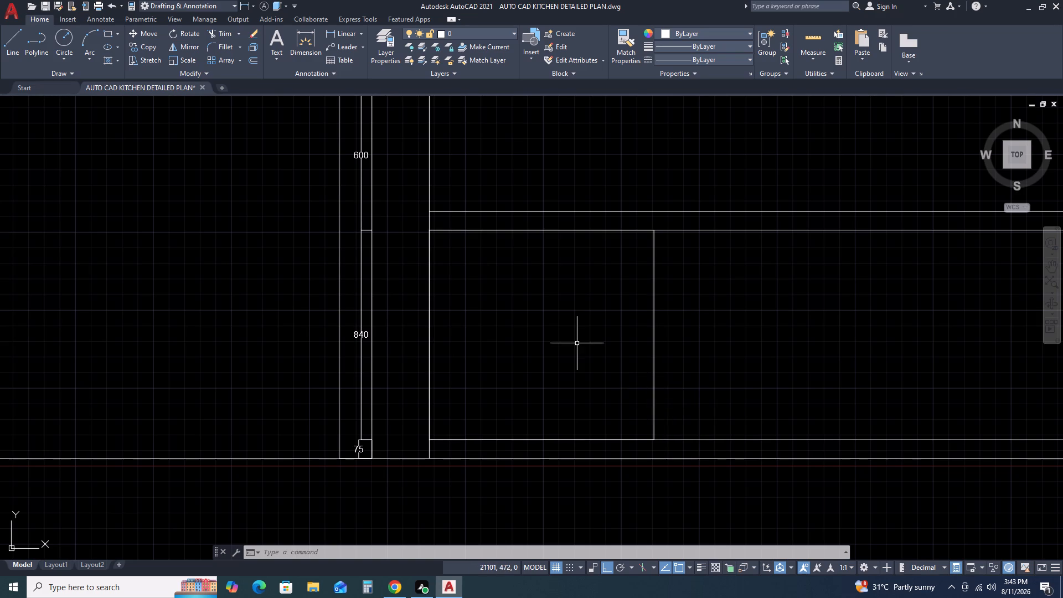
scroll(643, 336, down, 1)
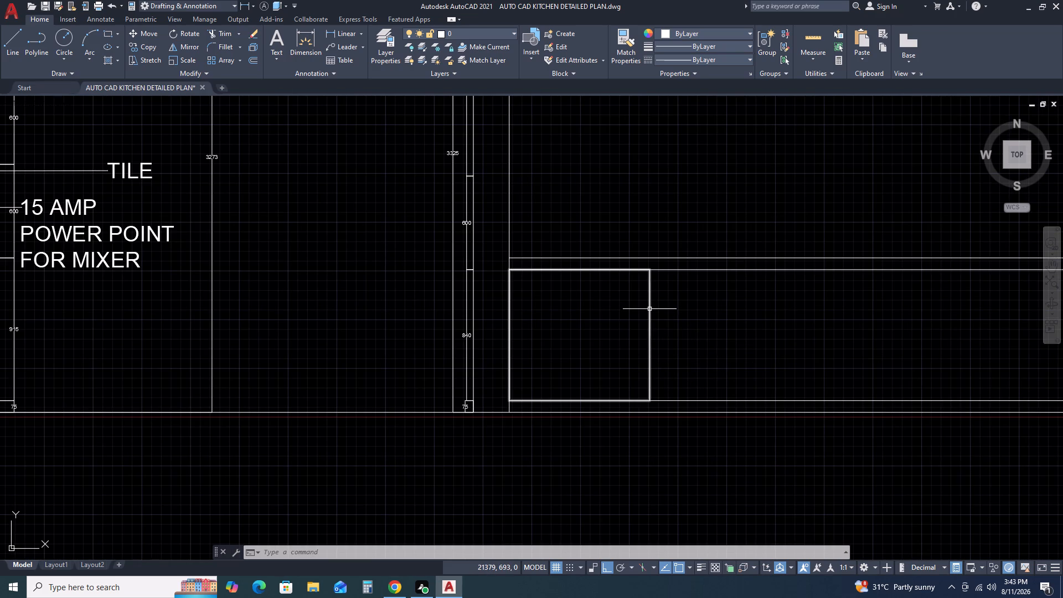
scroll(498, 385, up, 1)
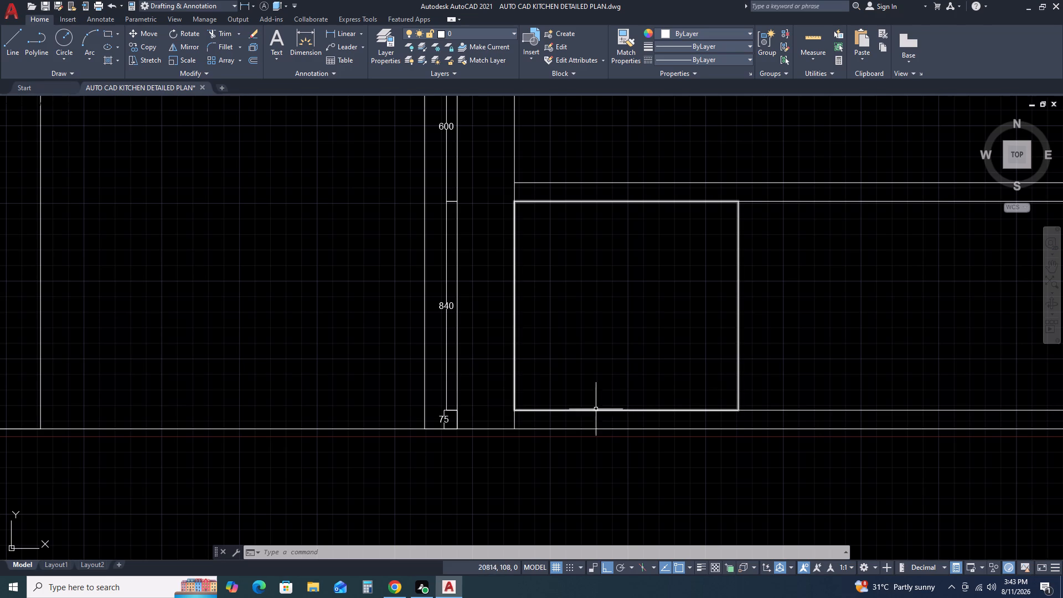
scroll(607, 458, down, 3)
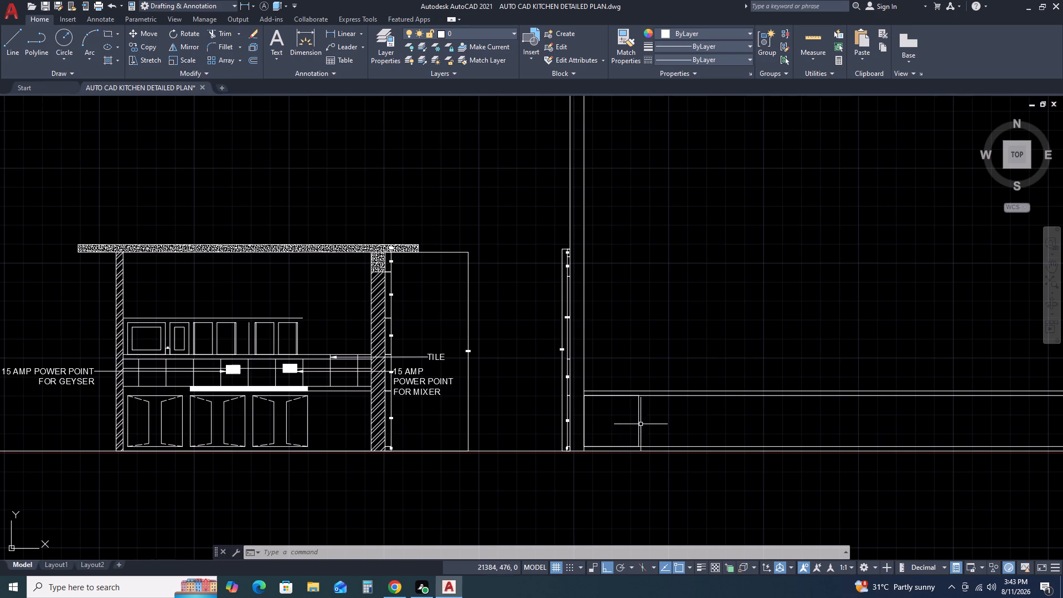
scroll(642, 424, up, 1)
scroll(637, 433, down, 1)
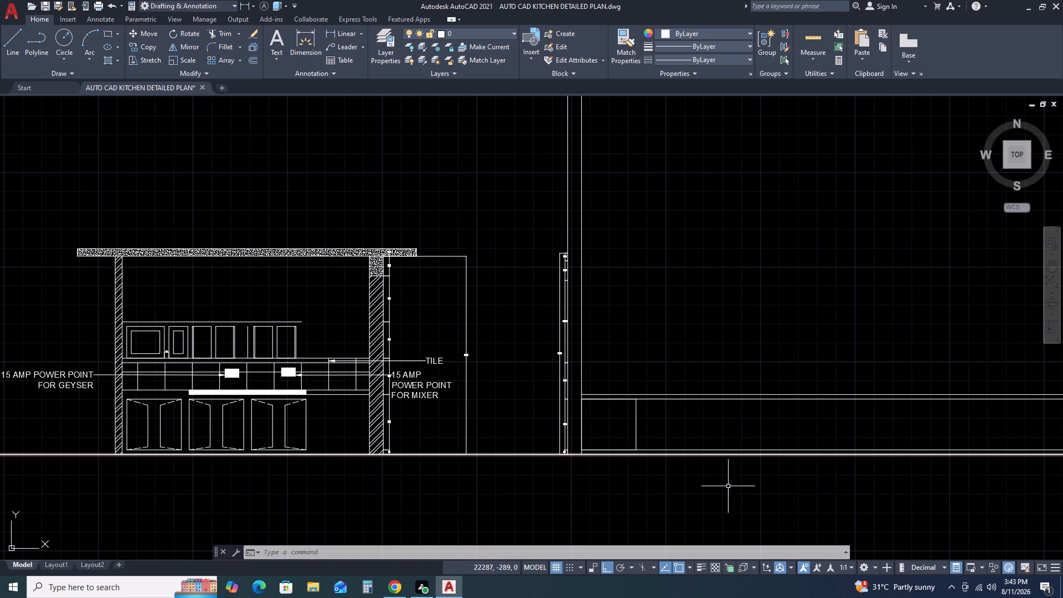
scroll(627, 441, up, 1)
middle_drag(684, 436, 552, 370)
middle_click(552, 370)
scroll(564, 370, down, 1)
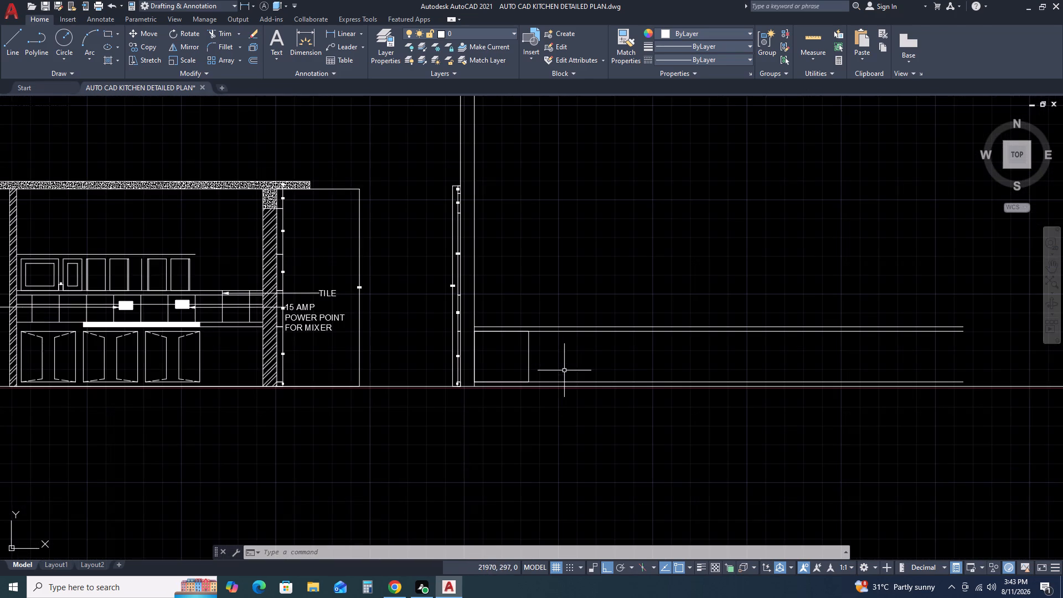
scroll(515, 324, up, 6)
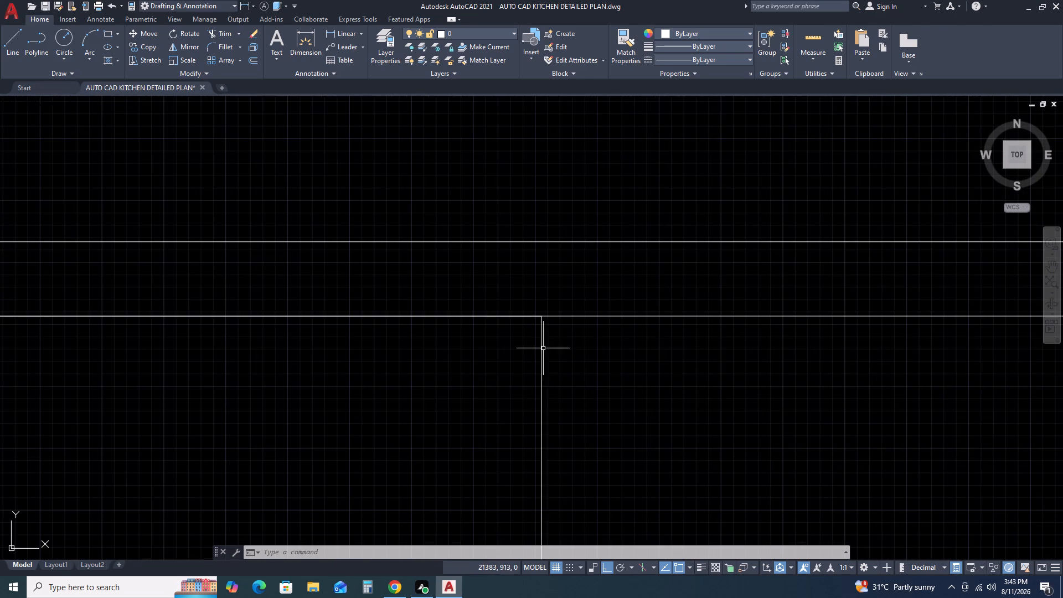
scroll(559, 432, down, 2)
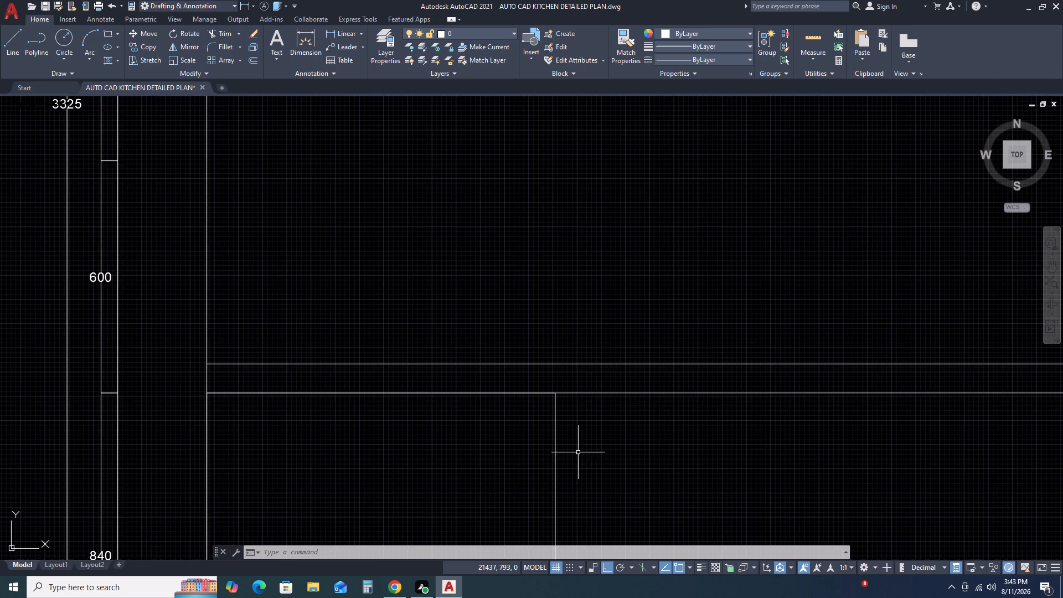
scroll(587, 442, down, 2)
middle_drag(577, 472, 541, 352)
scroll(534, 338, down, 2)
scroll(530, 384, up, 2)
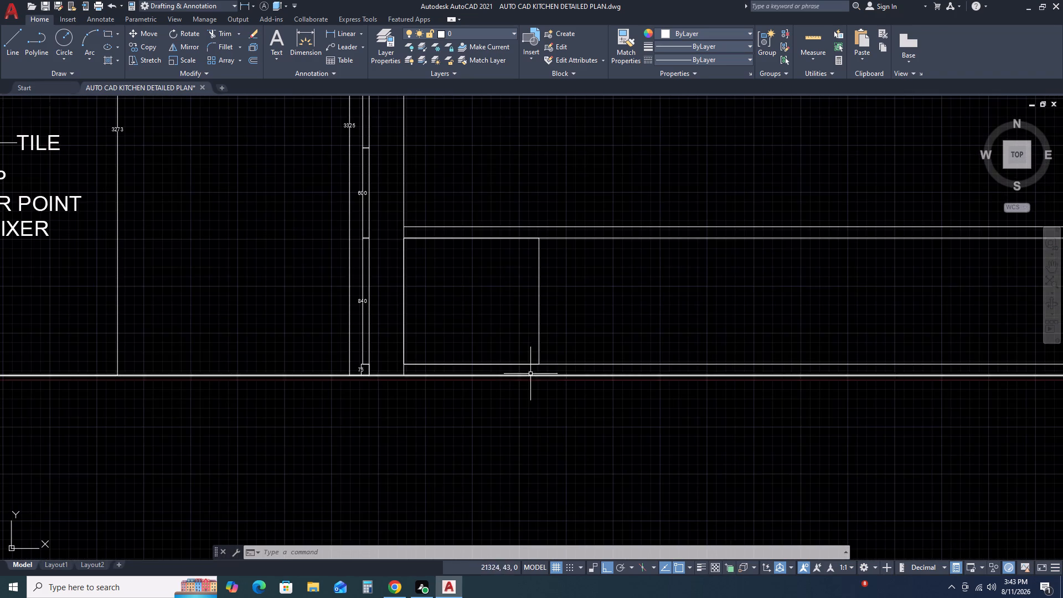
scroll(539, 366, up, 2)
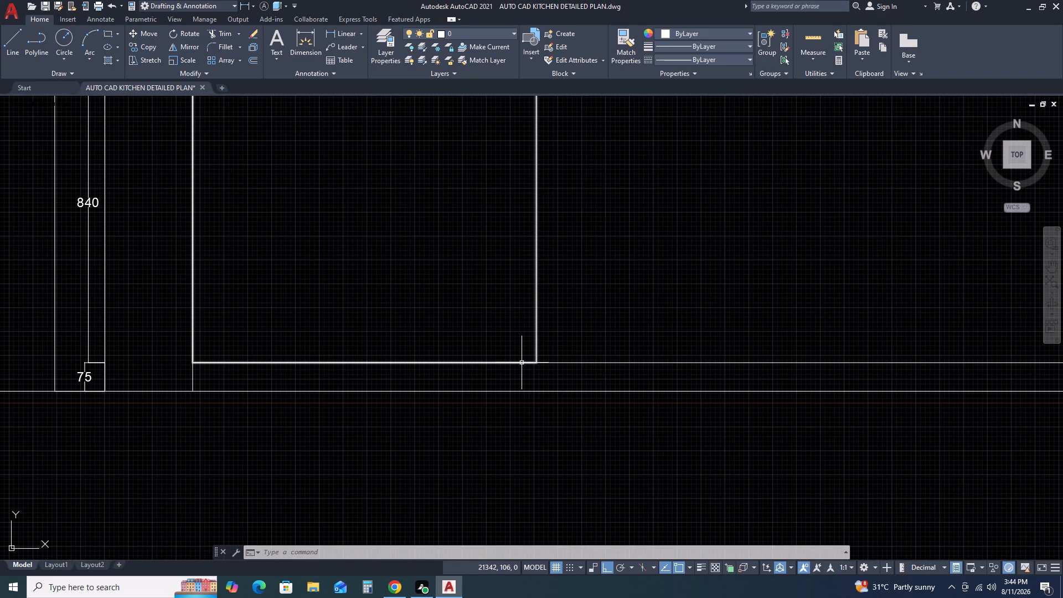
scroll(531, 340, down, 1)
middle_drag(533, 298, 565, 385)
middle_click(565, 385)
scroll(569, 383, down, 2)
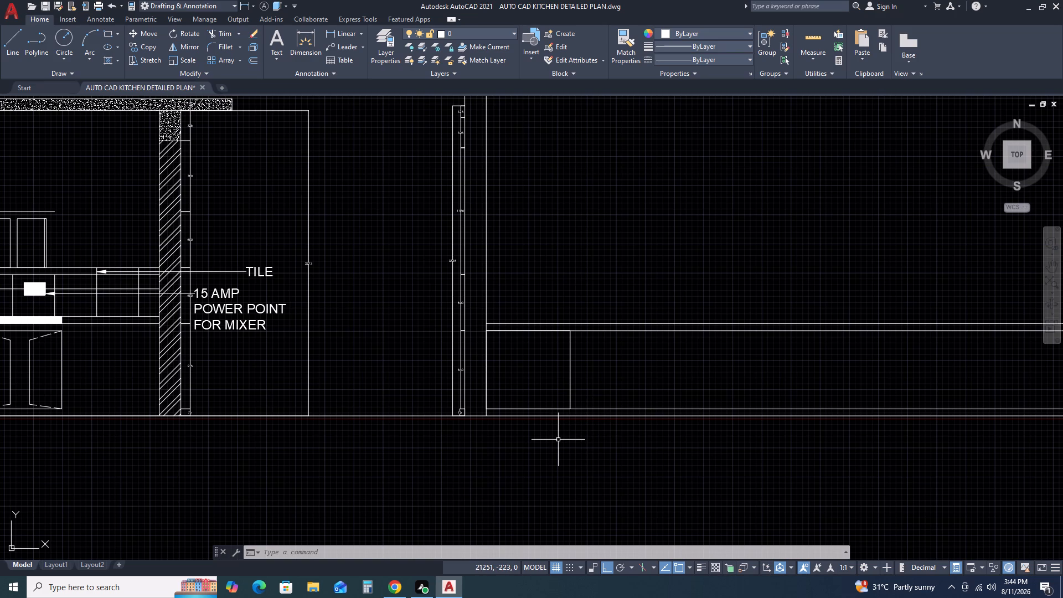
scroll(566, 403, up, 3)
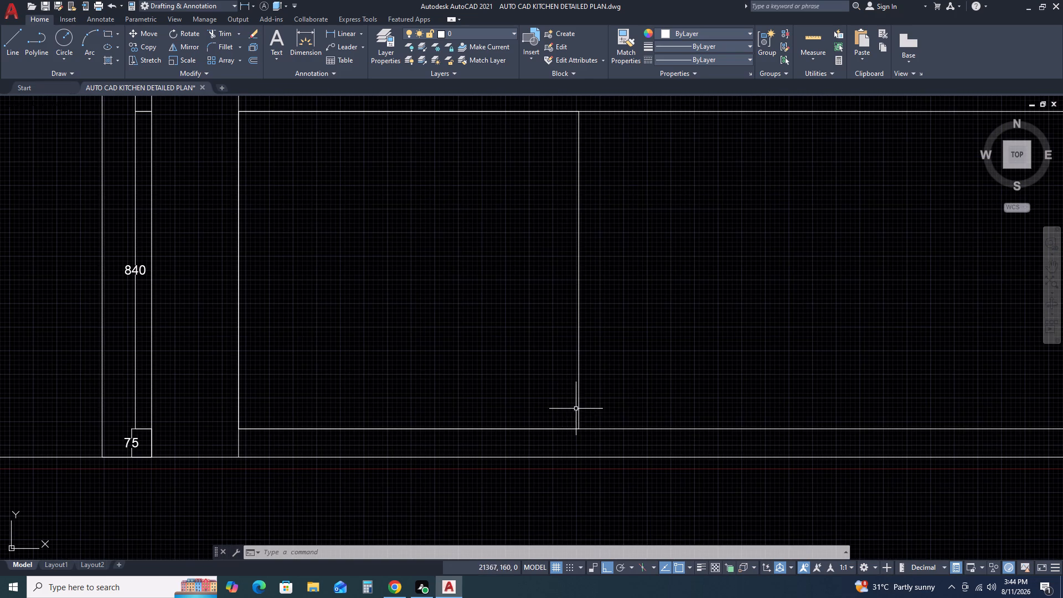
scroll(653, 379, down, 2)
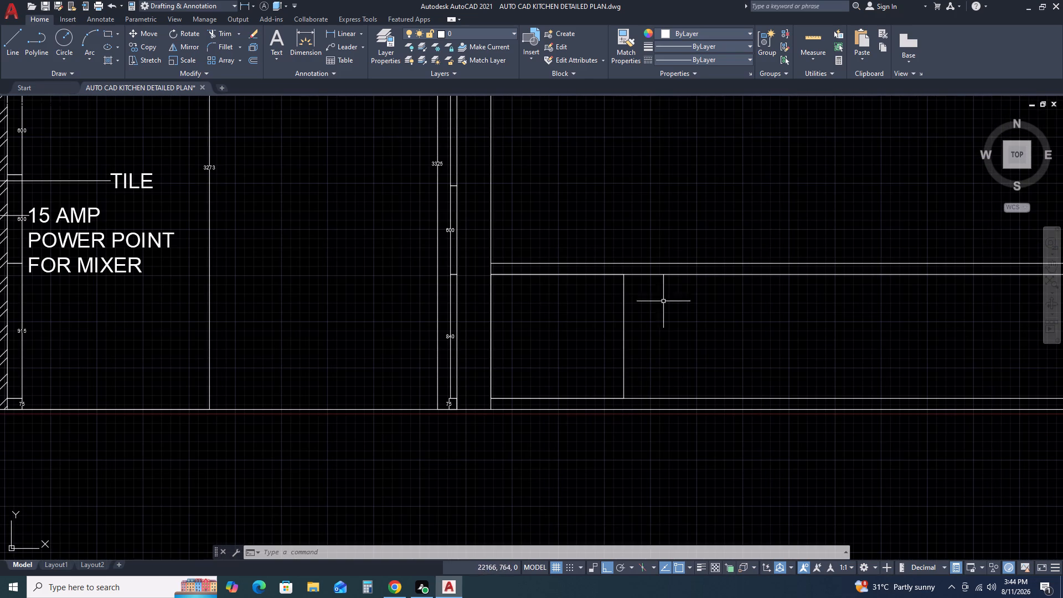
Review the kitchen plan and detailed section alongside the unfinished elevation on the common ground line.
scroll(653, 360, down, 2)
scroll(729, 349, down, 2)
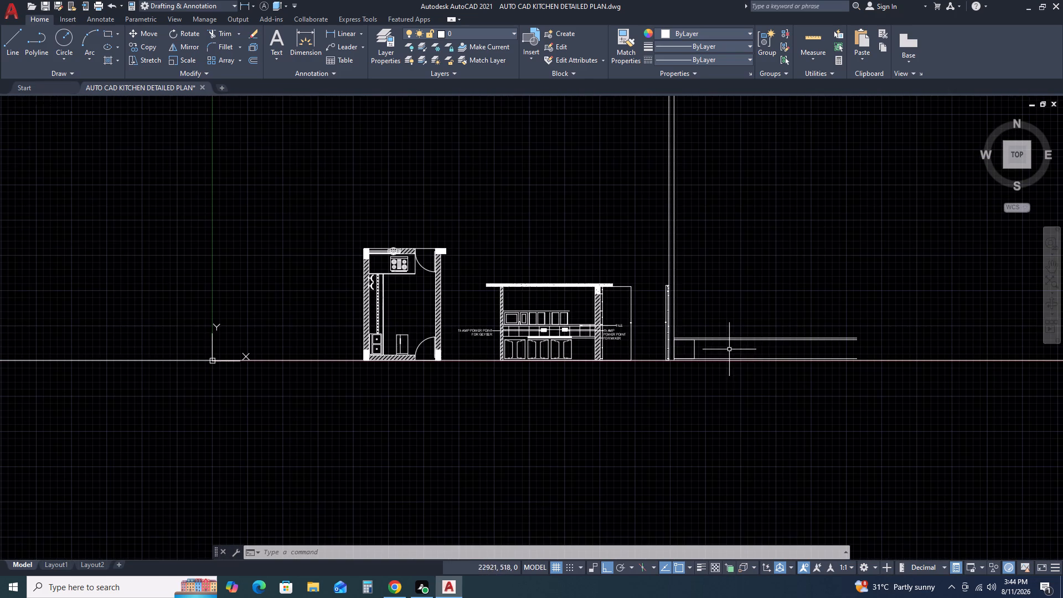
scroll(440, 357, up, 2)
scroll(502, 365, up, 2)
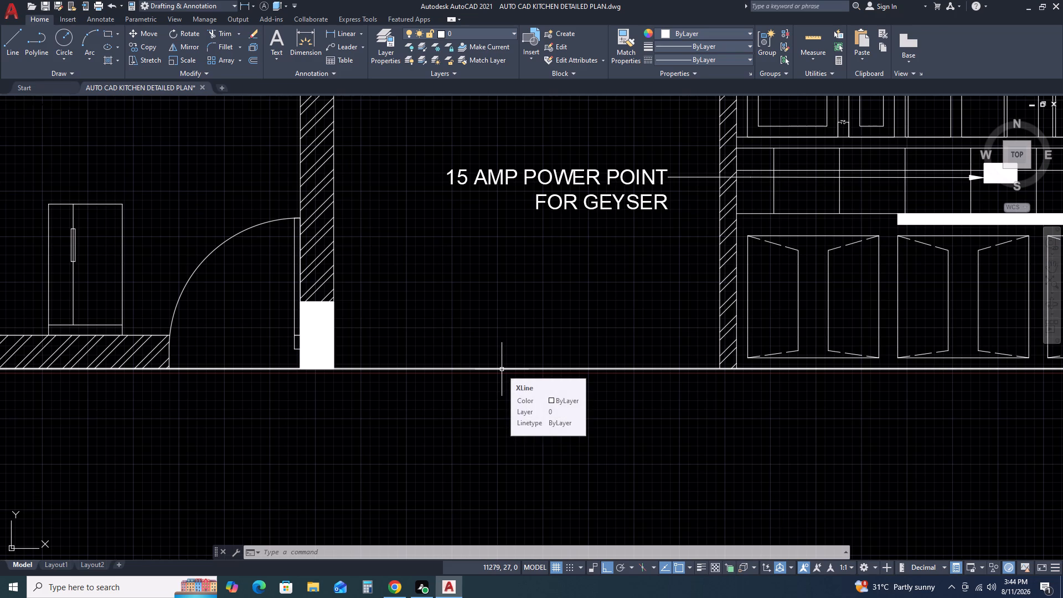
scroll(502, 369, down, 2)
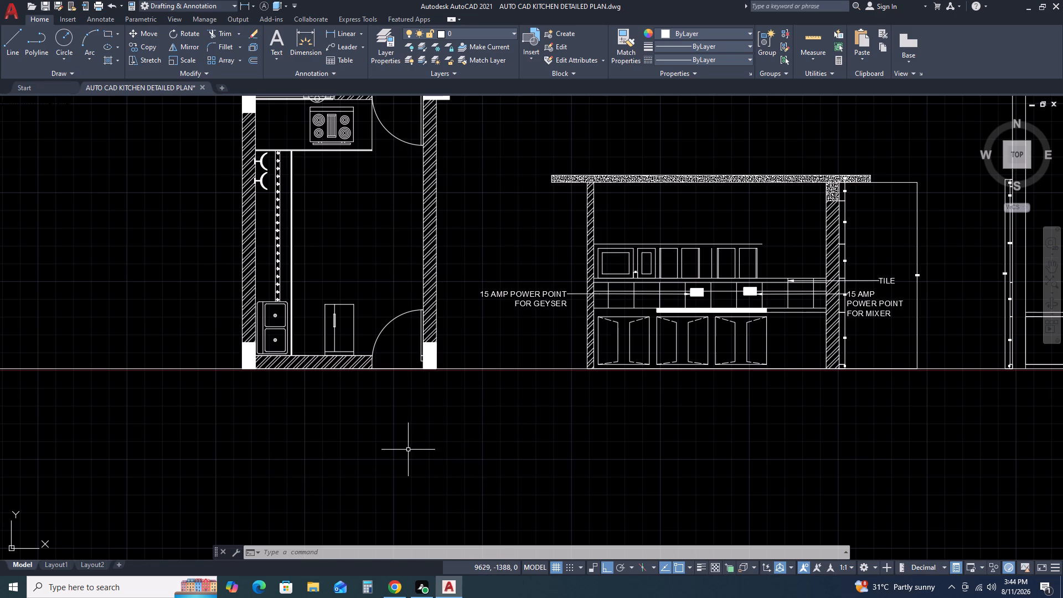
scroll(412, 435, down, 1)
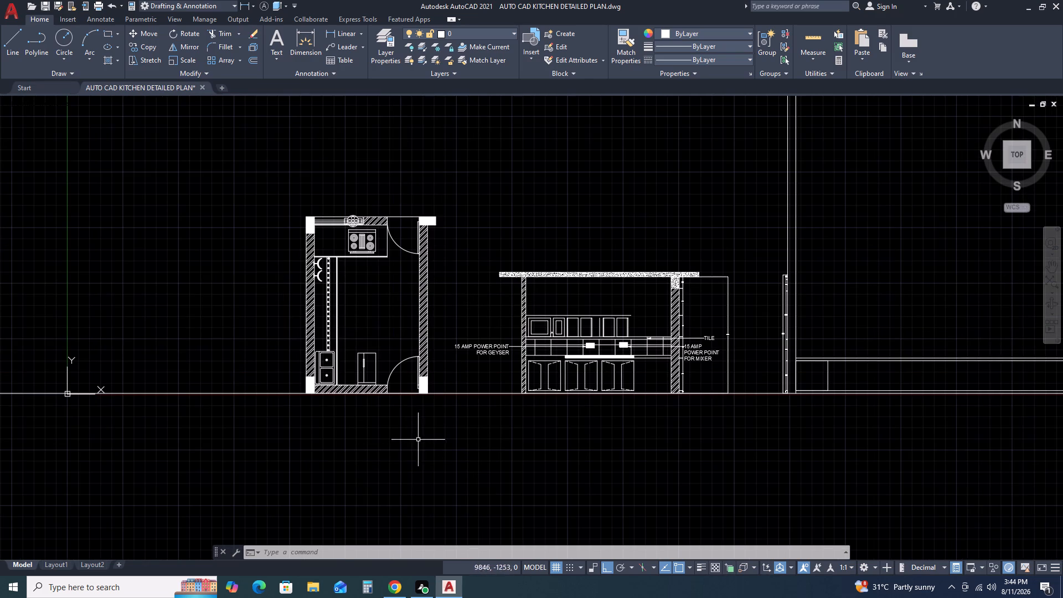
middle_drag(816, 414, 663, 375)
middle_click(663, 375)
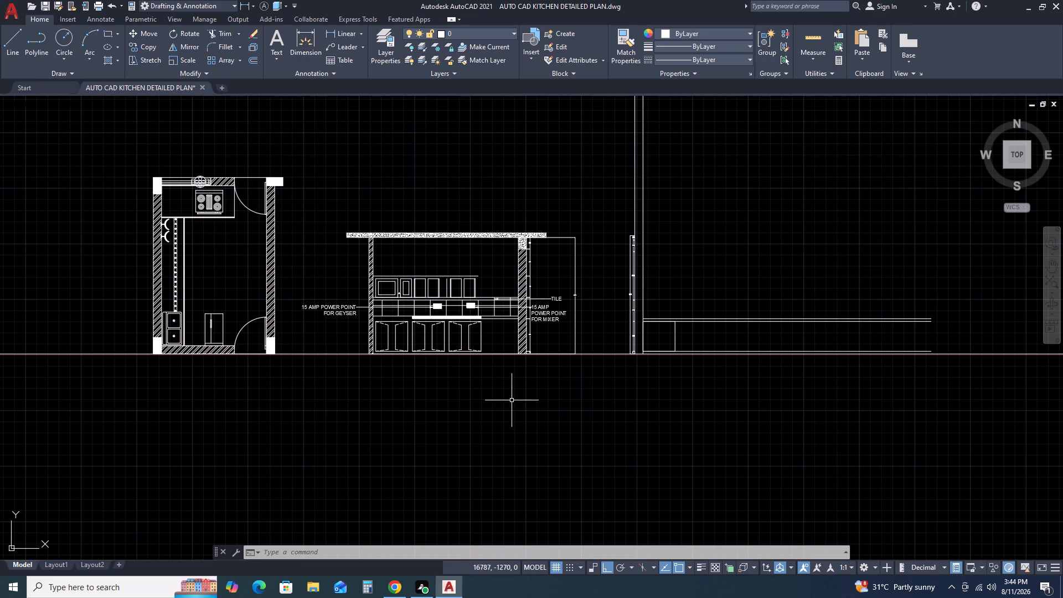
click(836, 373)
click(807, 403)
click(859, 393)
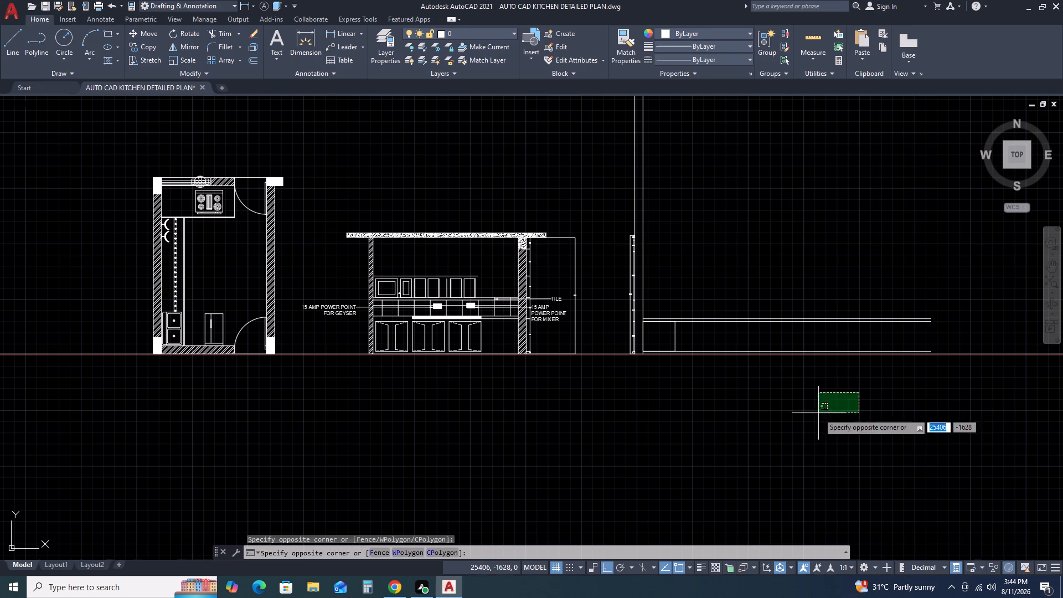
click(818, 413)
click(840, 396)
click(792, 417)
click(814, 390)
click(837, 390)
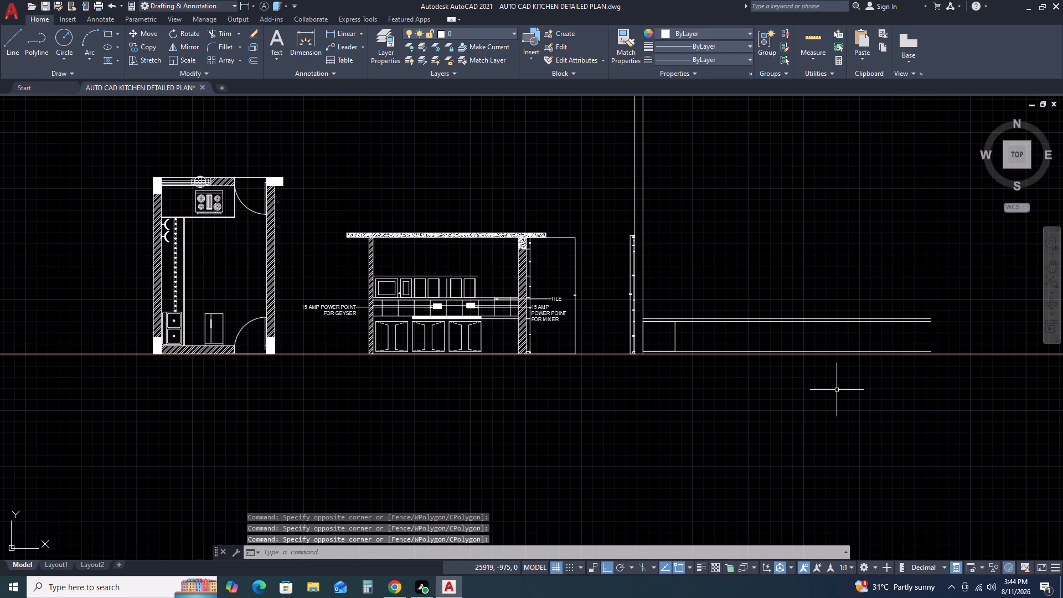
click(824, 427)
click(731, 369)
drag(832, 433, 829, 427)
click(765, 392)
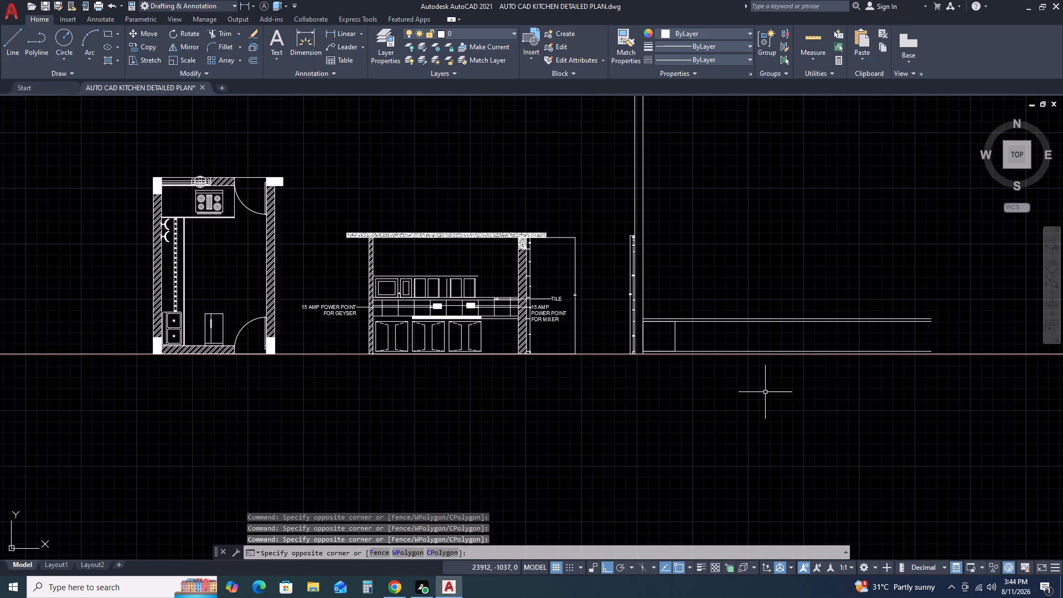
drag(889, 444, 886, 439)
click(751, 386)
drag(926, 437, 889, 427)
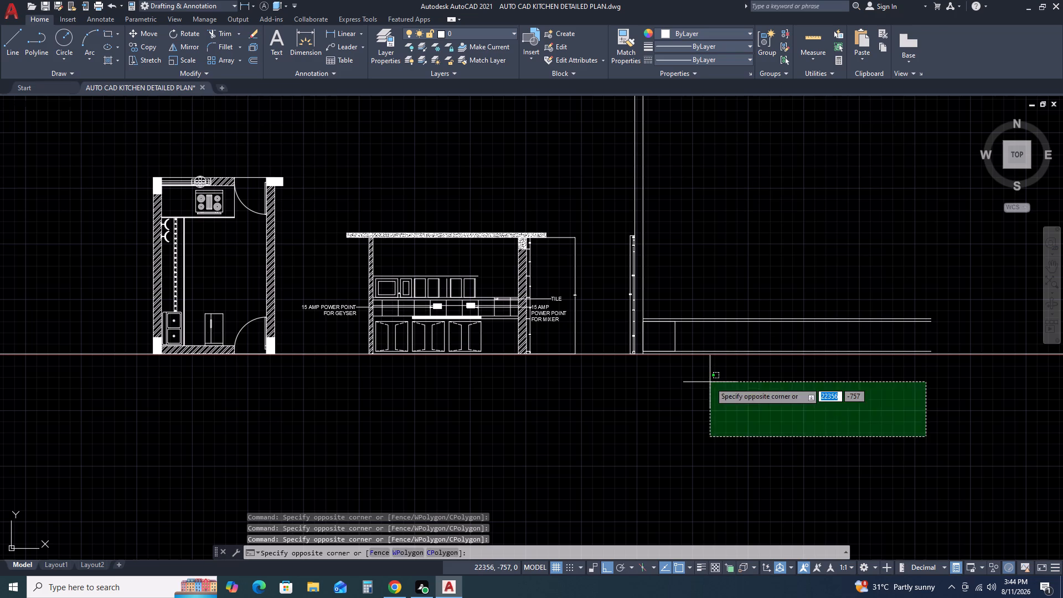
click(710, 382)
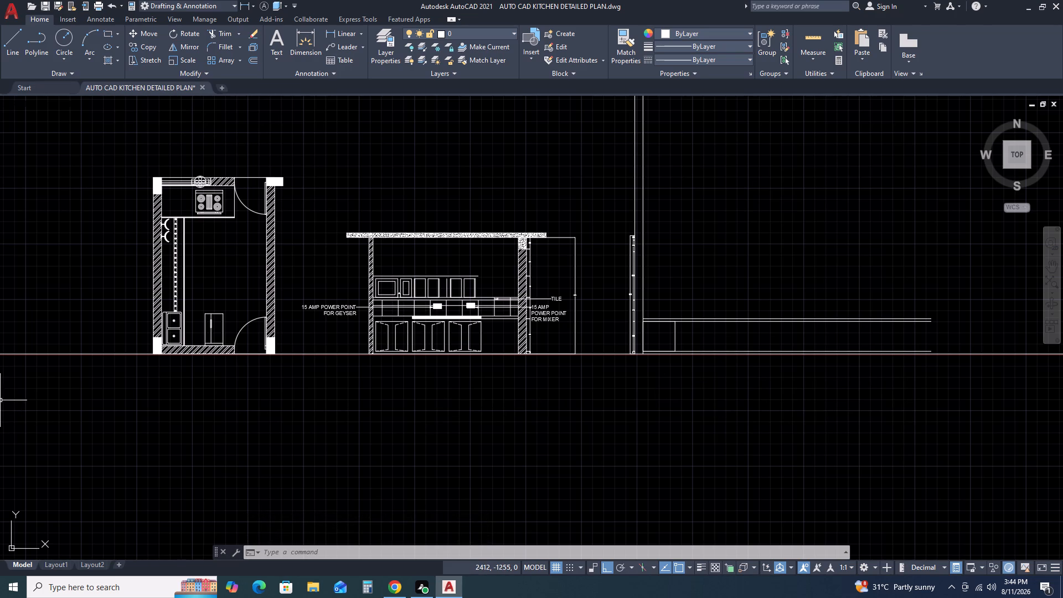
Examine the 125 dimension at the top of the unfinished elevation's height dimension chain.
scroll(652, 251, up, 3)
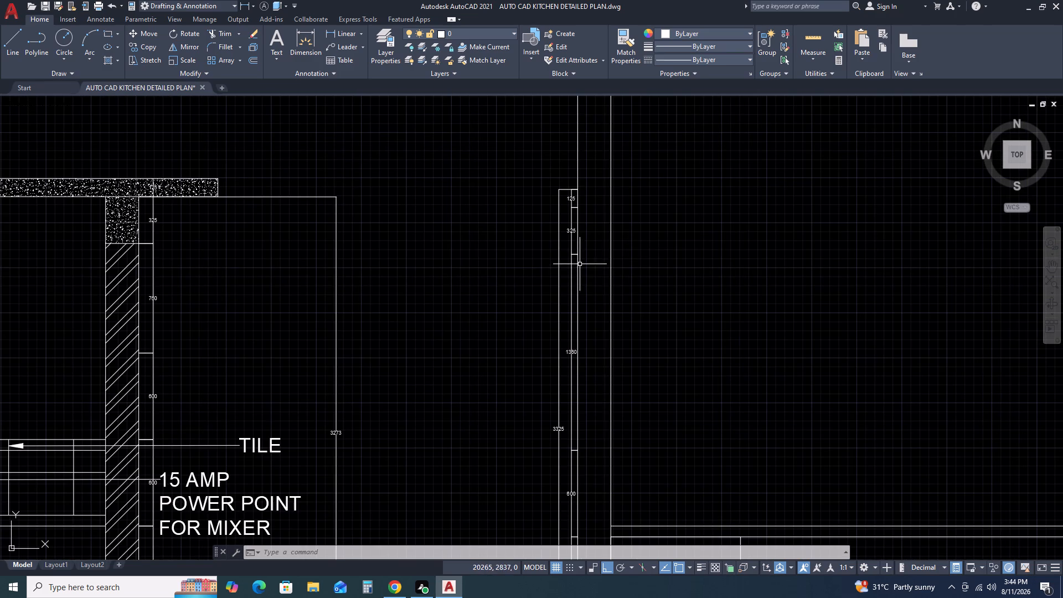
scroll(569, 197, up, 6)
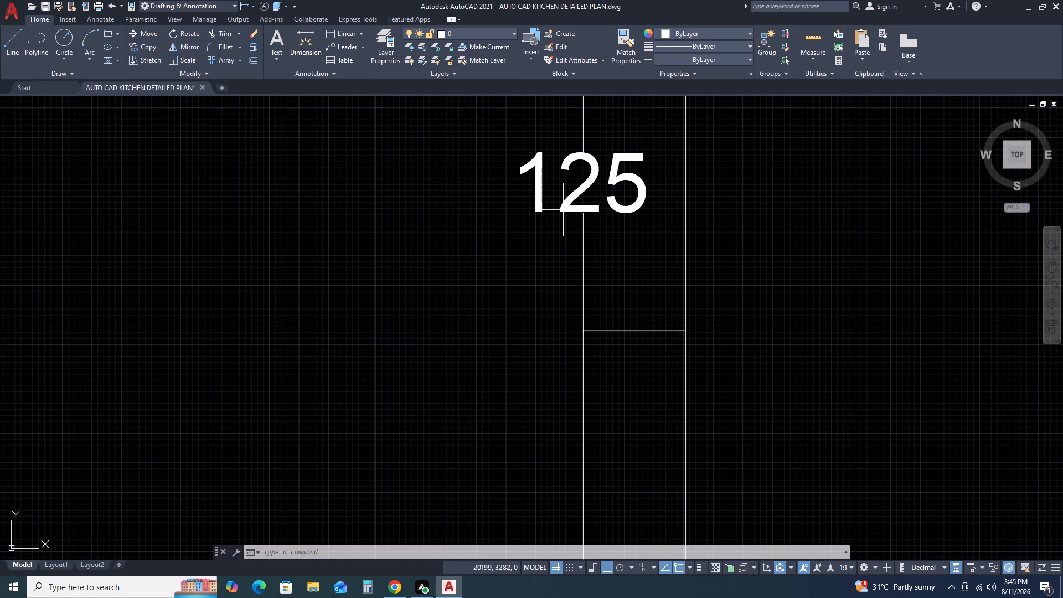
click(626, 215)
click(620, 202)
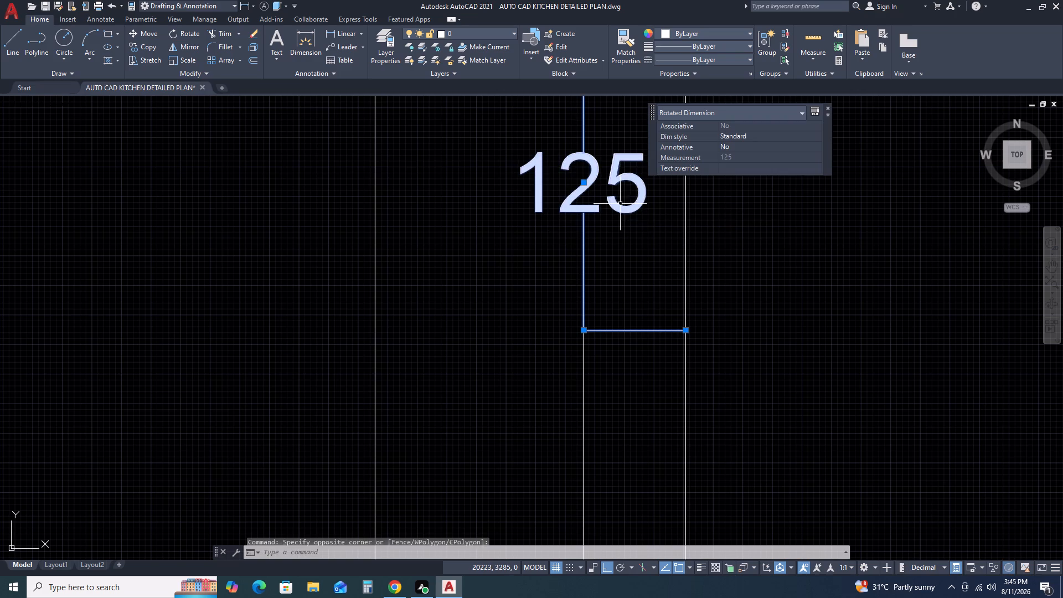
scroll(432, 267, down, 2)
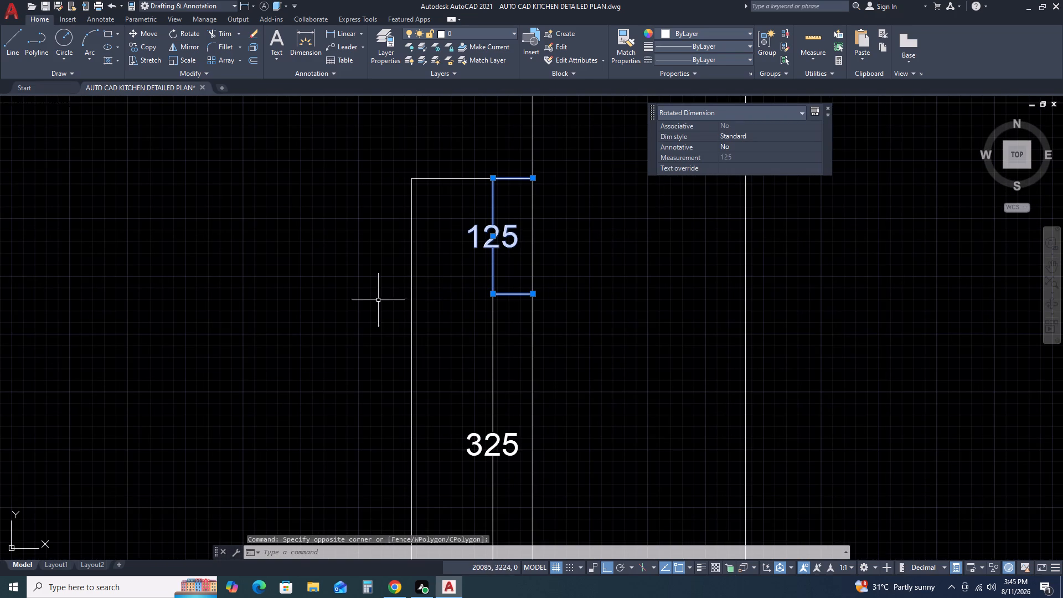
scroll(519, 362, down, 2)
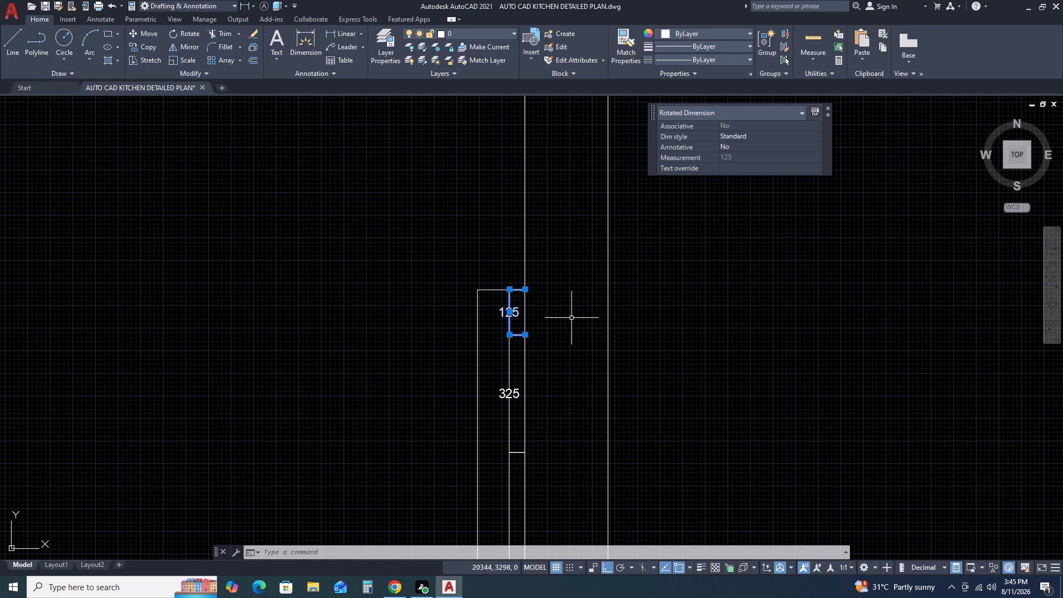
key(Escape)
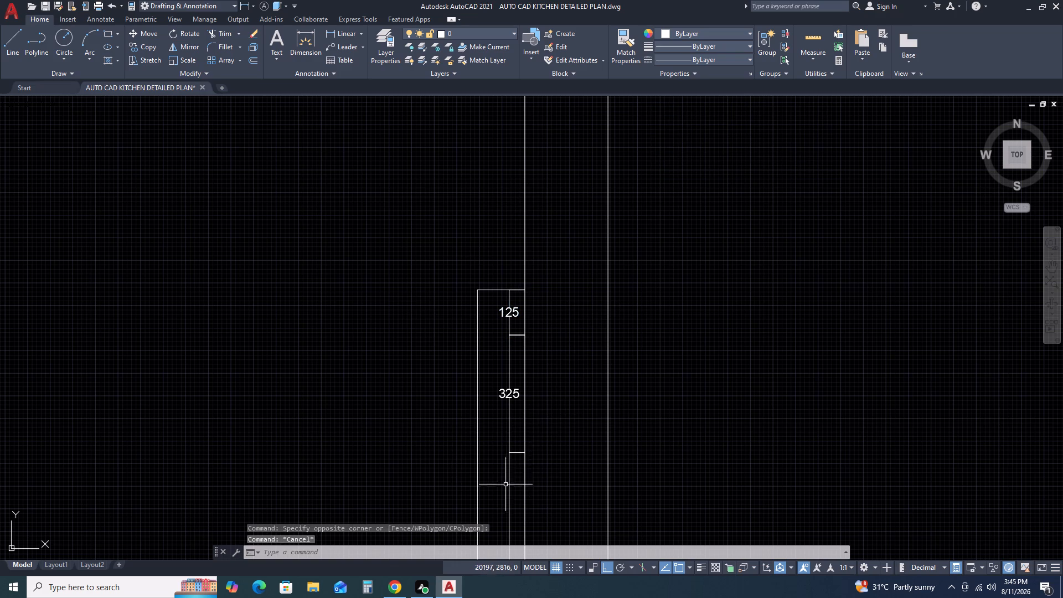
Examine the unfinished elevation's height dimensions, first base-cabinet rectangle and countertop lines beside the kitchen section.
scroll(503, 475, up, 1)
middle_drag(663, 398, 470, 251)
scroll(477, 245, down, 2)
scroll(549, 298, down, 2)
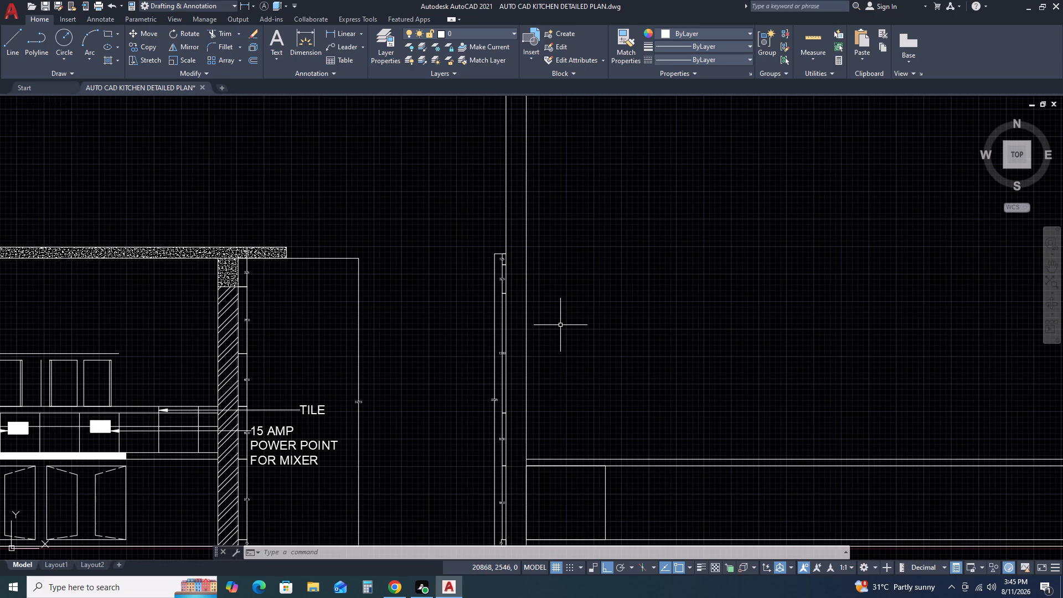
scroll(475, 347, down, 3)
middle_drag(513, 421, 479, 286)
scroll(438, 248, up, 2)
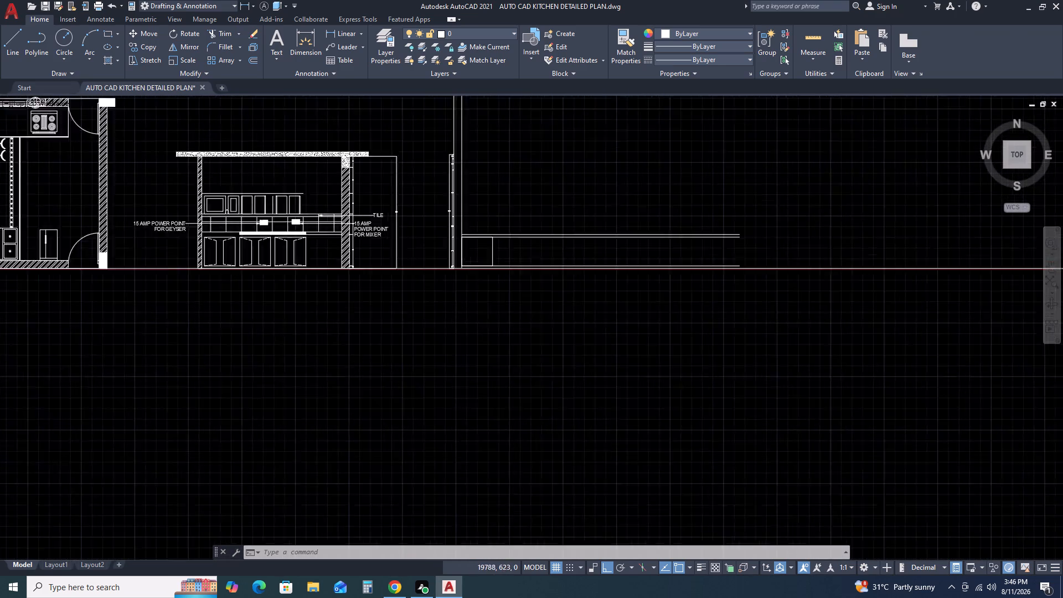
scroll(438, 248, up, 2)
middle_drag(467, 251, 468, 333)
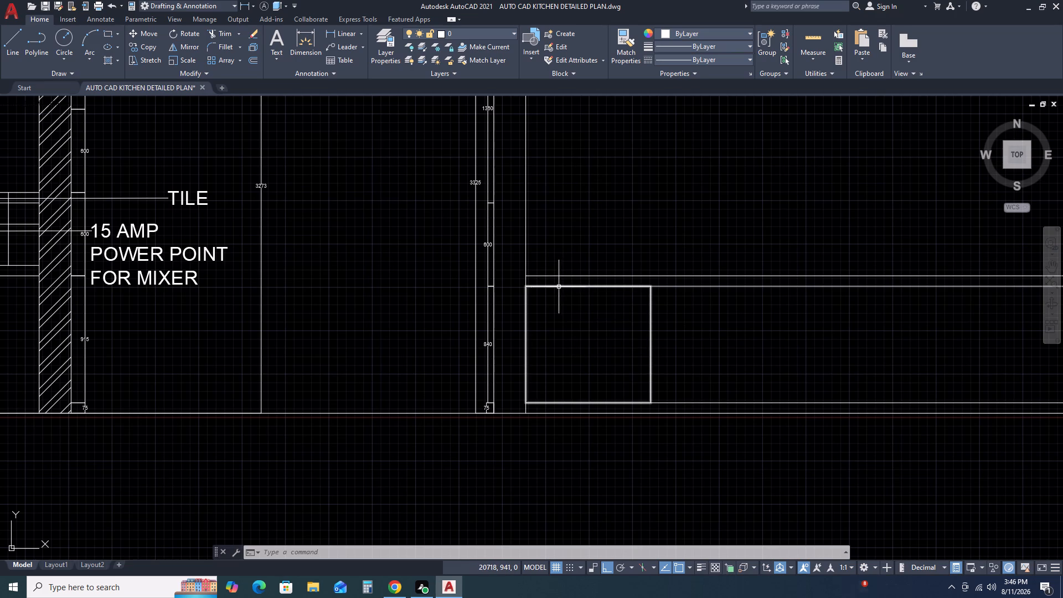
scroll(643, 299, down, 2)
middle_drag(781, 301, 572, 296)
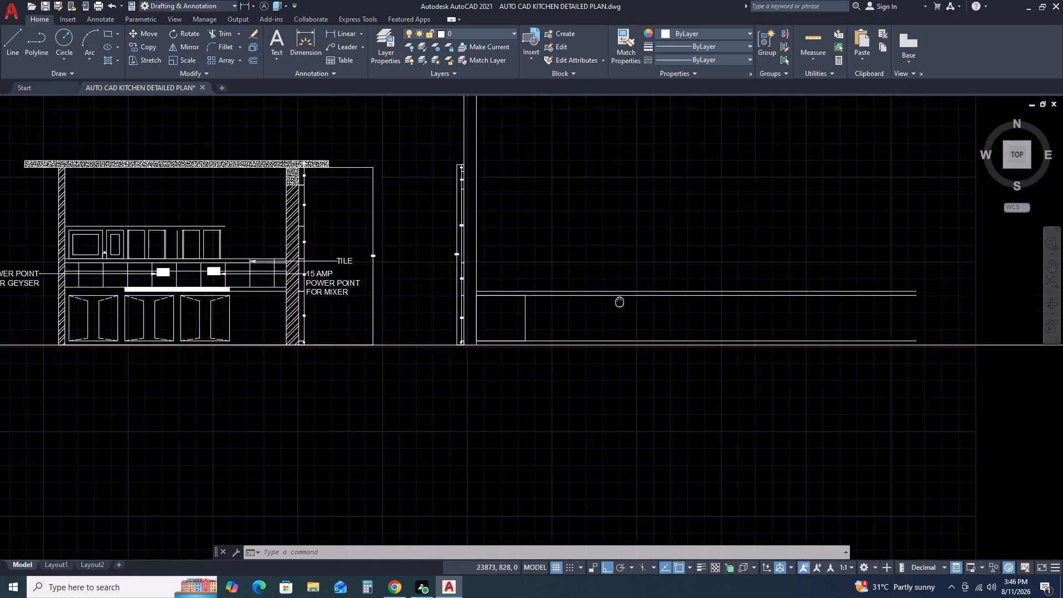
middle_drag(572, 296, 569, 296)
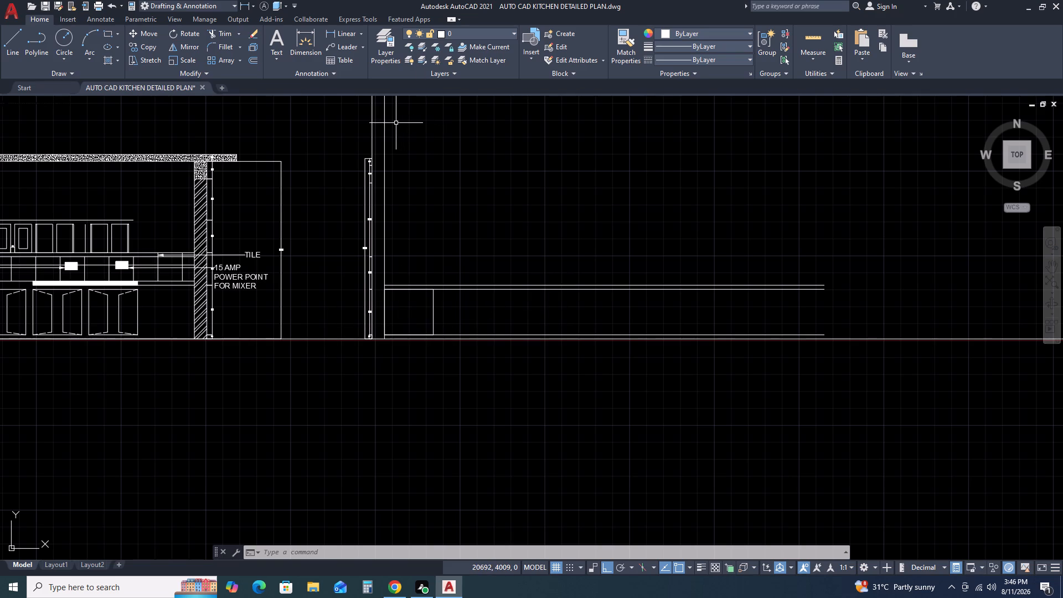
Examine the height dimensions beside the section's hatched wall, including the 75 base dimension and the overall height dimension.
scroll(216, 338, up, 2)
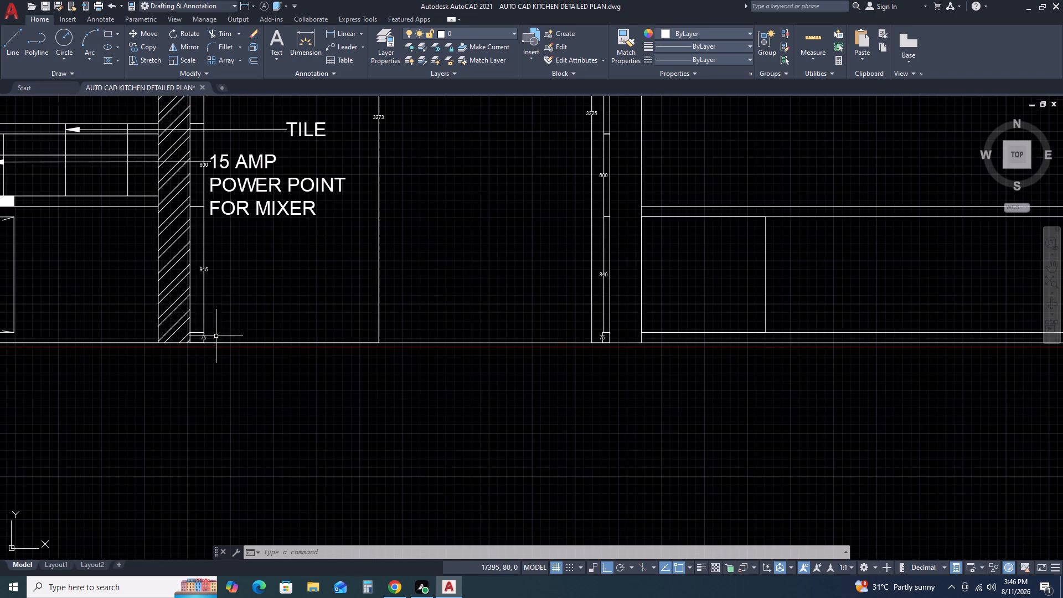
scroll(188, 325, up, 2)
scroll(308, 322, down, 2)
middle_drag(263, 302, 285, 300)
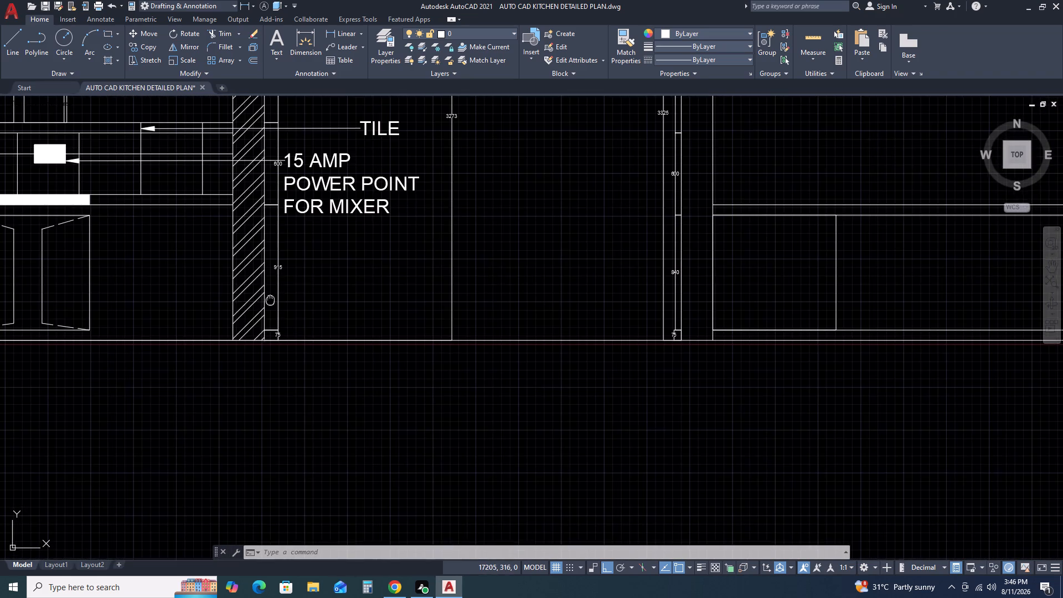
middle_drag(285, 300, 328, 302)
middle_drag(340, 301, 350, 301)
middle_drag(355, 301, 360, 301)
scroll(388, 315, down, 1)
middle_drag(393, 316, 396, 323)
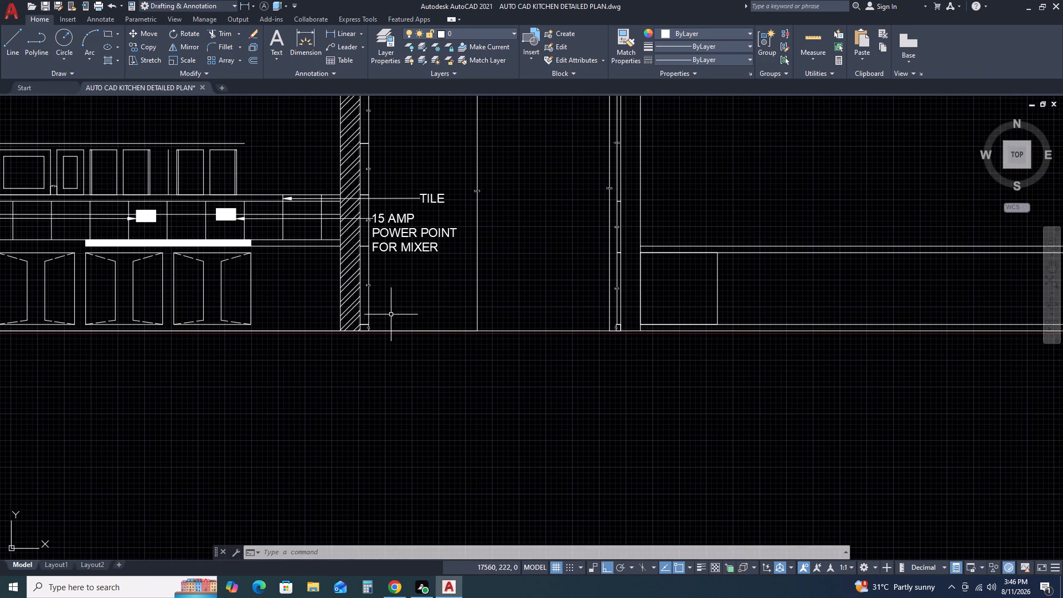
middle_drag(396, 323, 416, 385)
middle_click(416, 385)
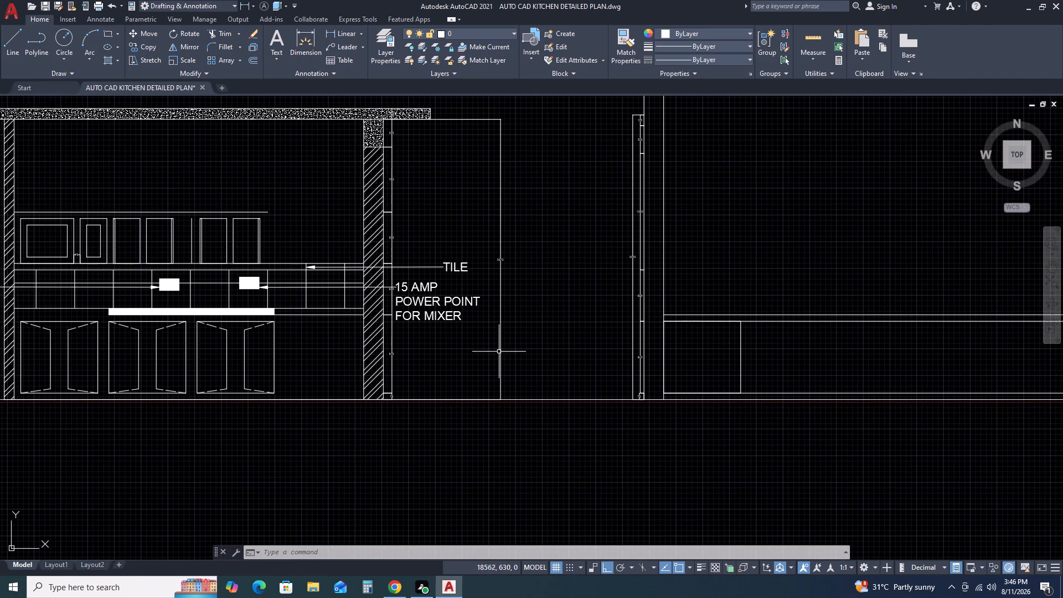
click(499, 355)
click(484, 361)
click(540, 290)
click(489, 334)
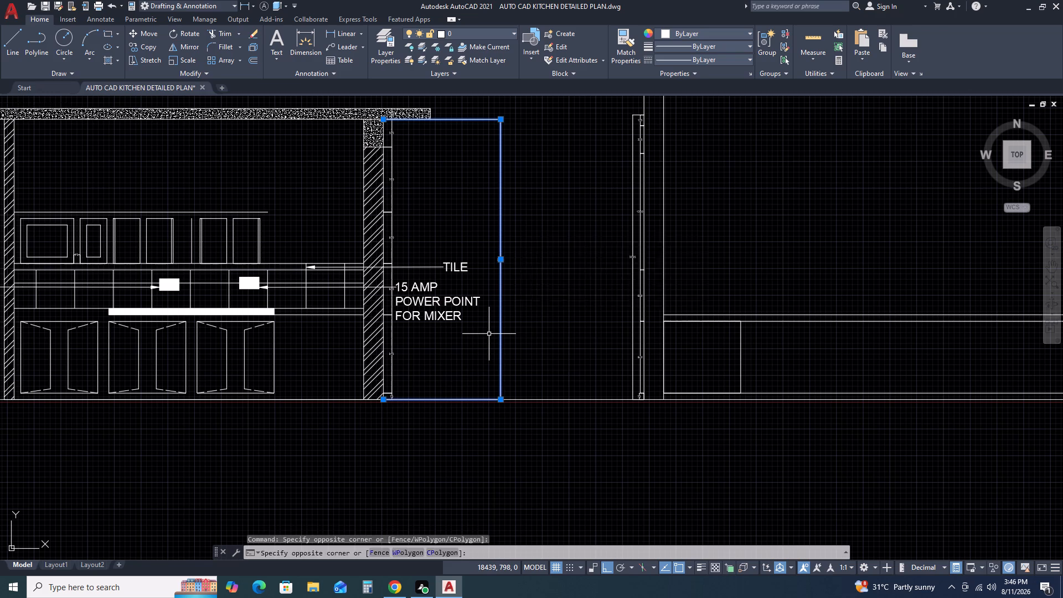
key(Escape)
scroll(510, 364, up, 2)
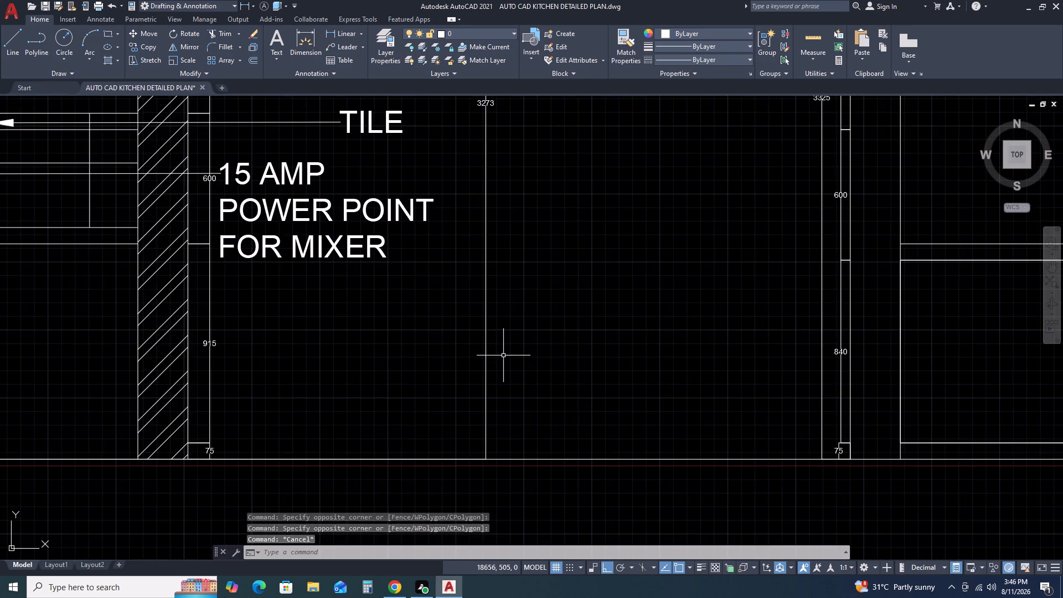
scroll(503, 355, down, 2)
middle_drag(504, 355, 539, 412)
Undo the recent grip edit of the kitchen section's overall height dimension.
key(ctrl+z)
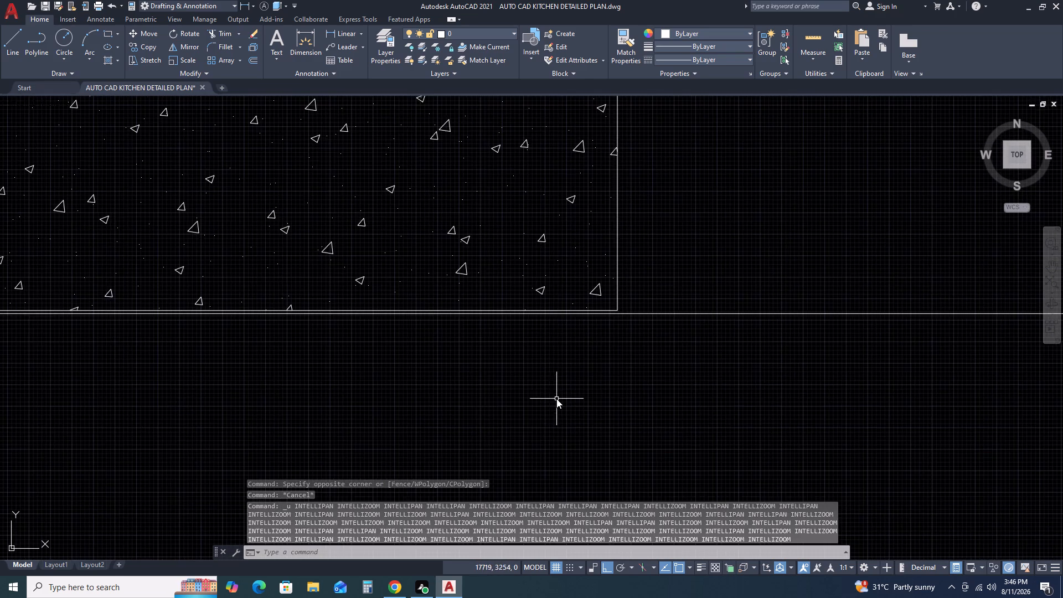
key(ctrl+z)
key(ctrl+z)
key(ctrl+z)
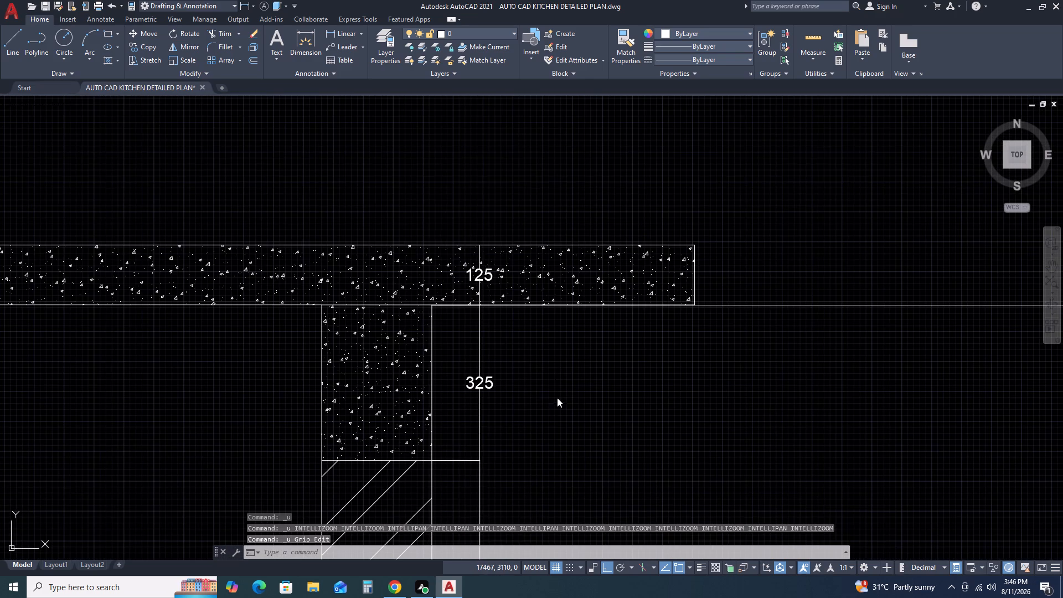
scroll(509, 344, down, 3)
scroll(680, 409, down, 2)
middle_drag(705, 489, 622, 360)
middle_click(617, 355)
scroll(587, 312, up, 3)
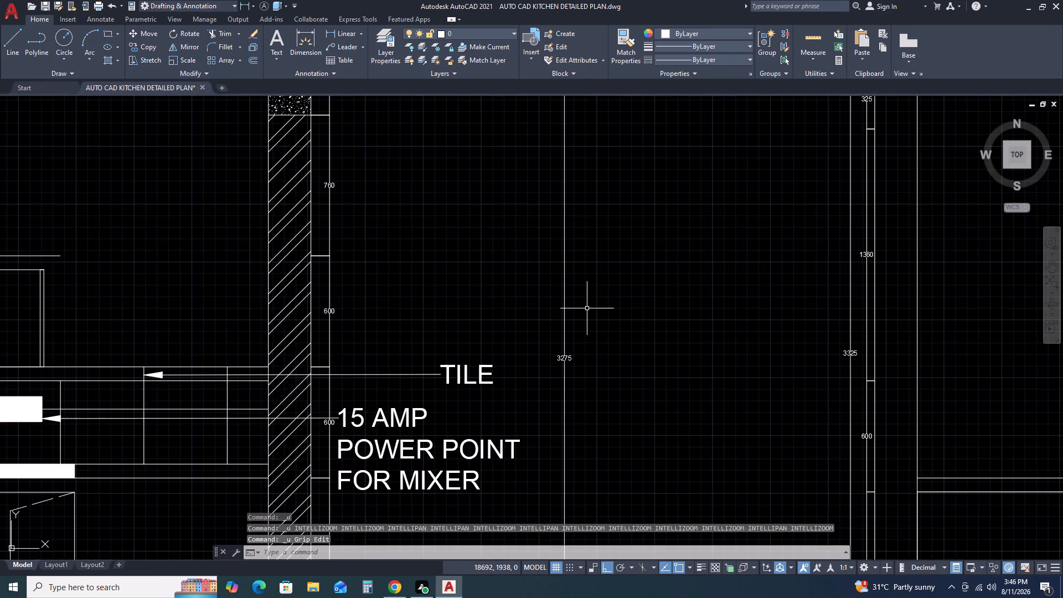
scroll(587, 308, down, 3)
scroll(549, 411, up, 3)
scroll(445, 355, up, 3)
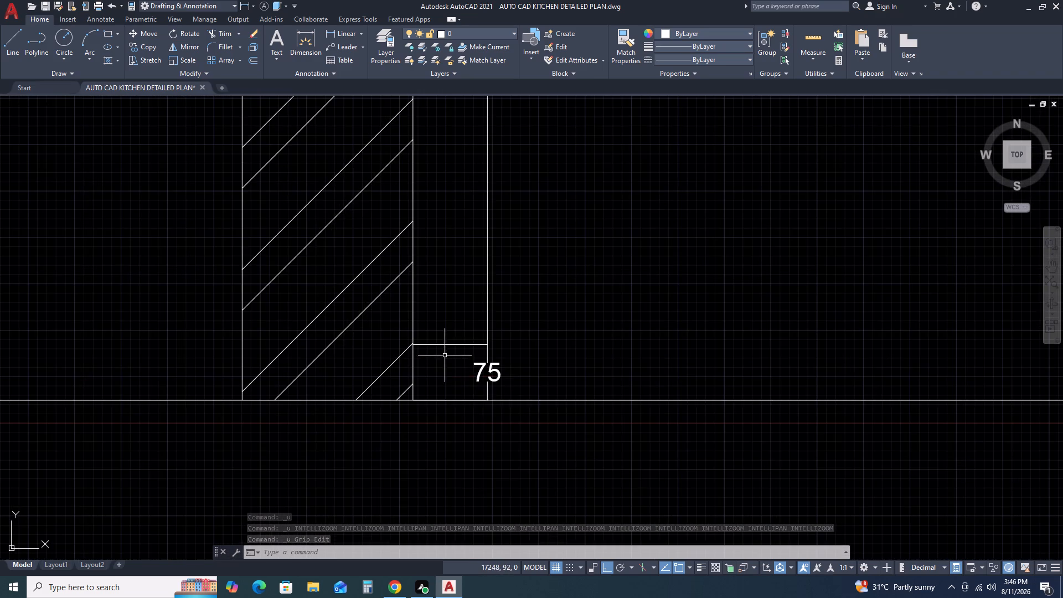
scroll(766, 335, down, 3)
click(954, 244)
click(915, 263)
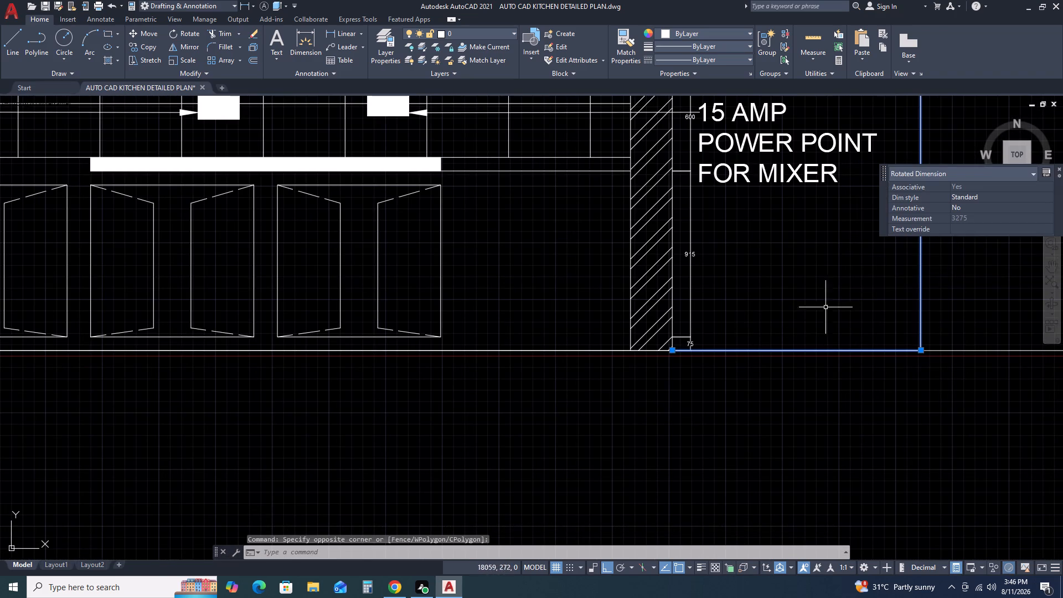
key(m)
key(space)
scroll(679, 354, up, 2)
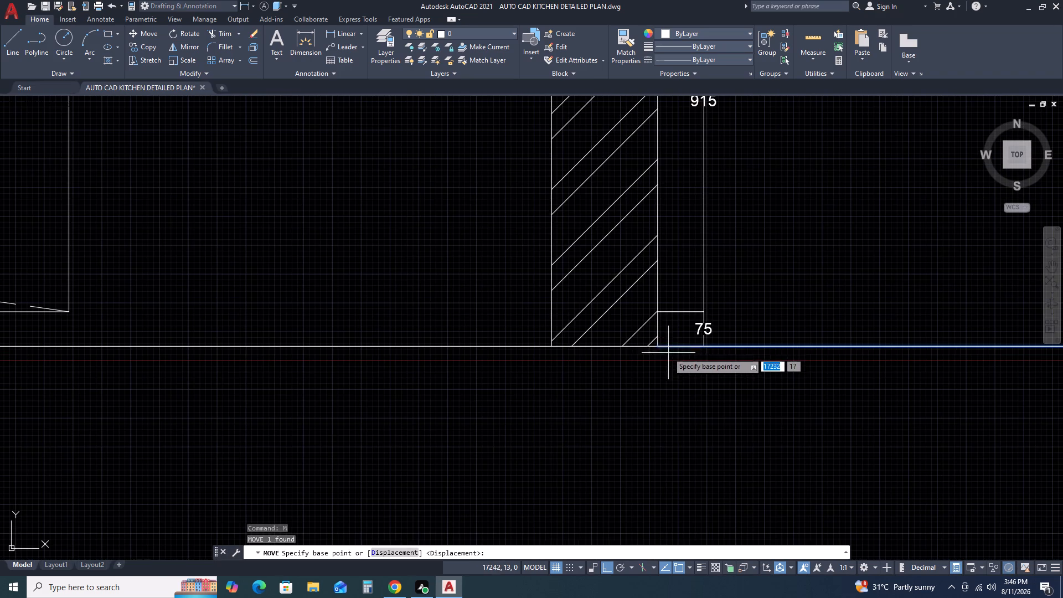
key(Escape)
Stretch the lower end of the section's overall height dimension from the ground line up to the top of the 75 dimension.
scroll(679, 336, down, 3)
drag(866, 297, 858, 297)
click(819, 270)
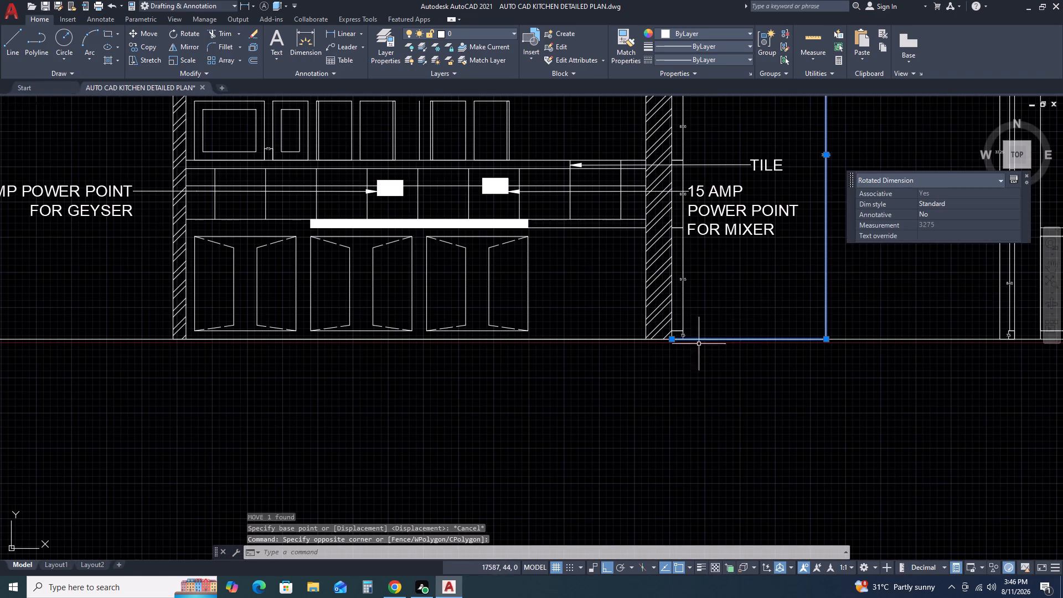
scroll(681, 349, up, 3)
click(636, 312)
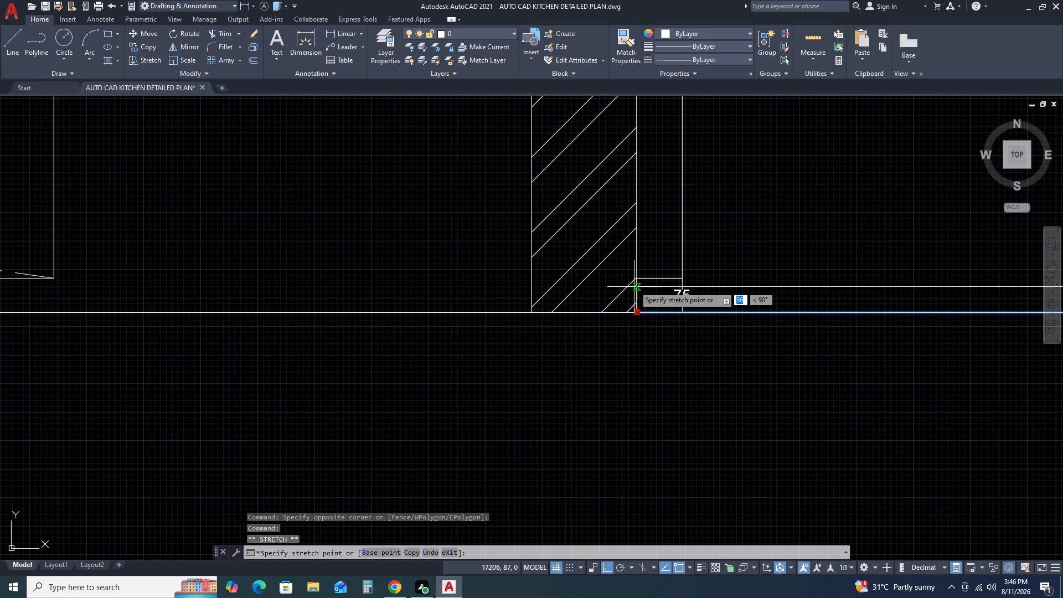
click(637, 278)
key(Escape)
Examine the section's overall height dimension and the 75 dimension at the base of the hatched wall.
scroll(499, 307, down, 3)
middle_drag(659, 255, 658, 315)
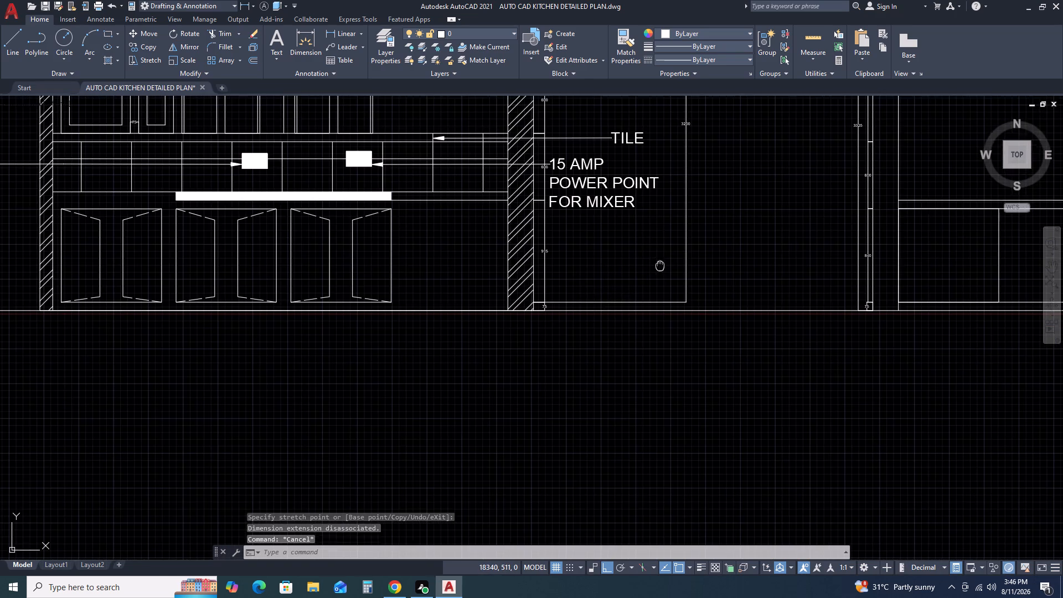
middle_drag(658, 315, 657, 354)
scroll(694, 217, up, 2)
scroll(694, 216, down, 1)
middle_drag(693, 223, 693, 282)
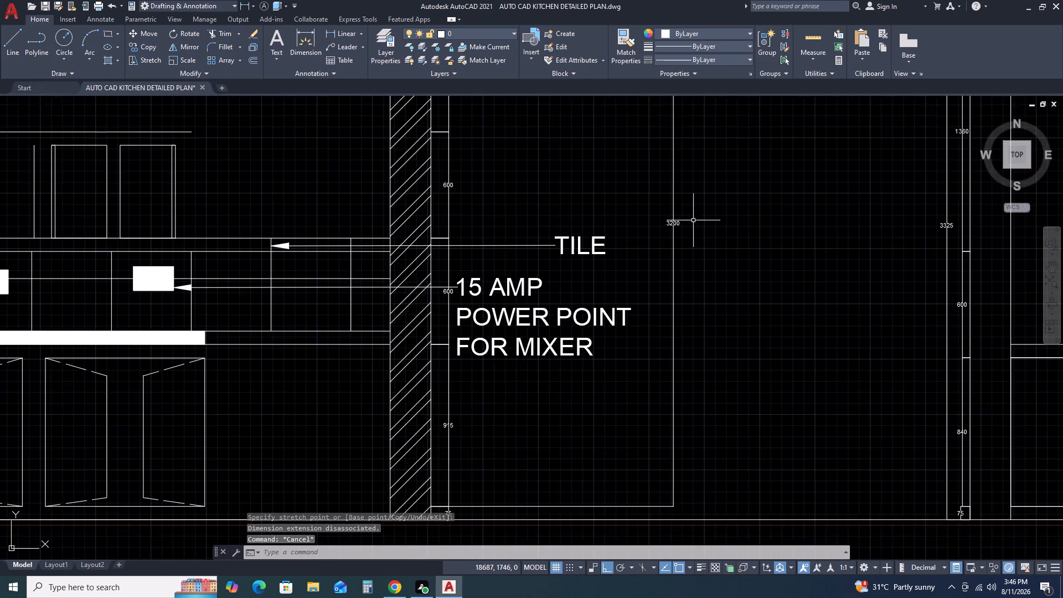
middle_drag(693, 282, 693, 287)
scroll(697, 285, down, 1)
middle_drag(591, 402, 596, 296)
scroll(519, 374, up, 1)
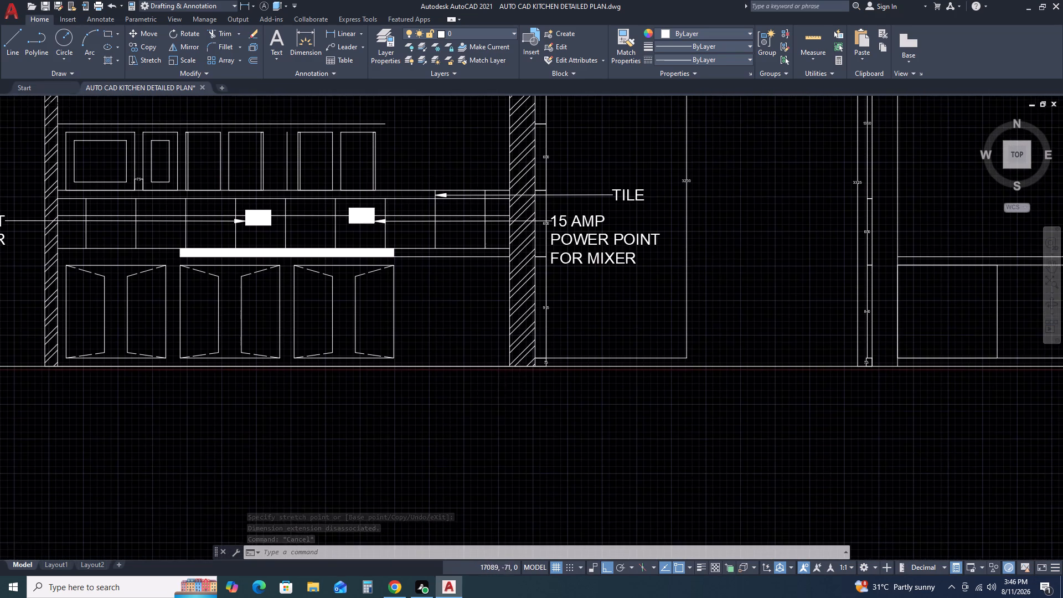
scroll(518, 374, up, 2)
scroll(589, 303, up, 2)
middle_drag(685, 361, 657, 380)
middle_drag(639, 390, 633, 394)
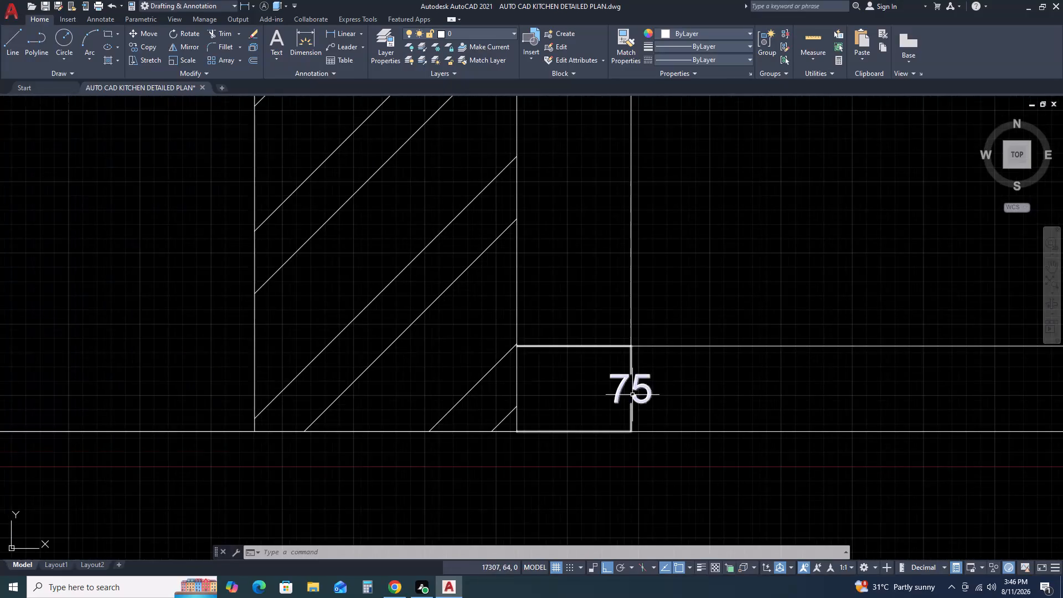
scroll(670, 392, down, 4)
middle_drag(642, 347, 631, 393)
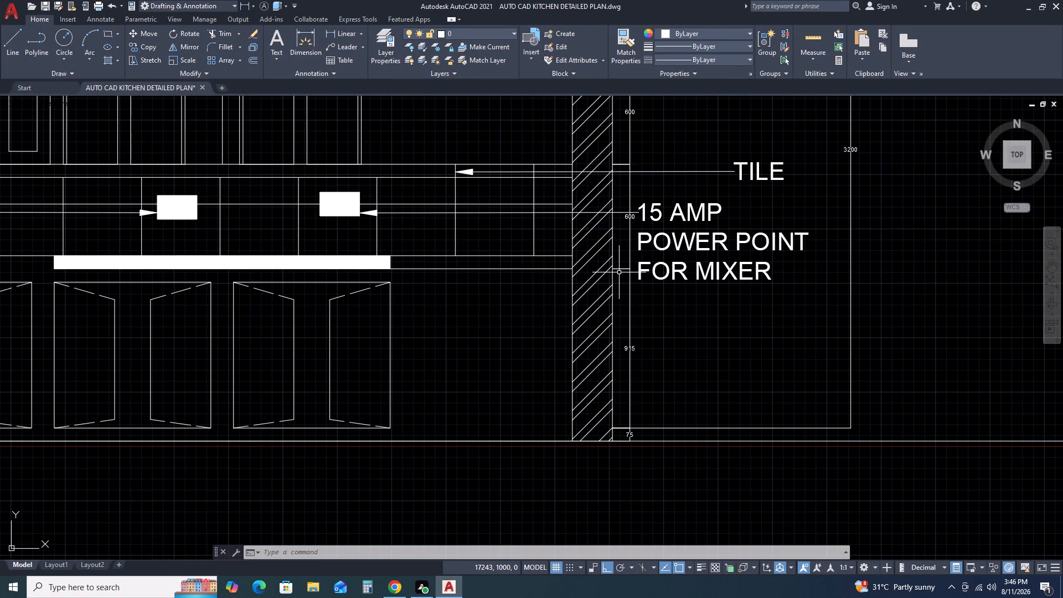
Stretch the lower end of the section's overall height dimension 25 downward from the top of the 75 dimension.
scroll(615, 427, up, 1)
middle_drag(619, 426, 572, 264)
scroll(564, 281, up, 2)
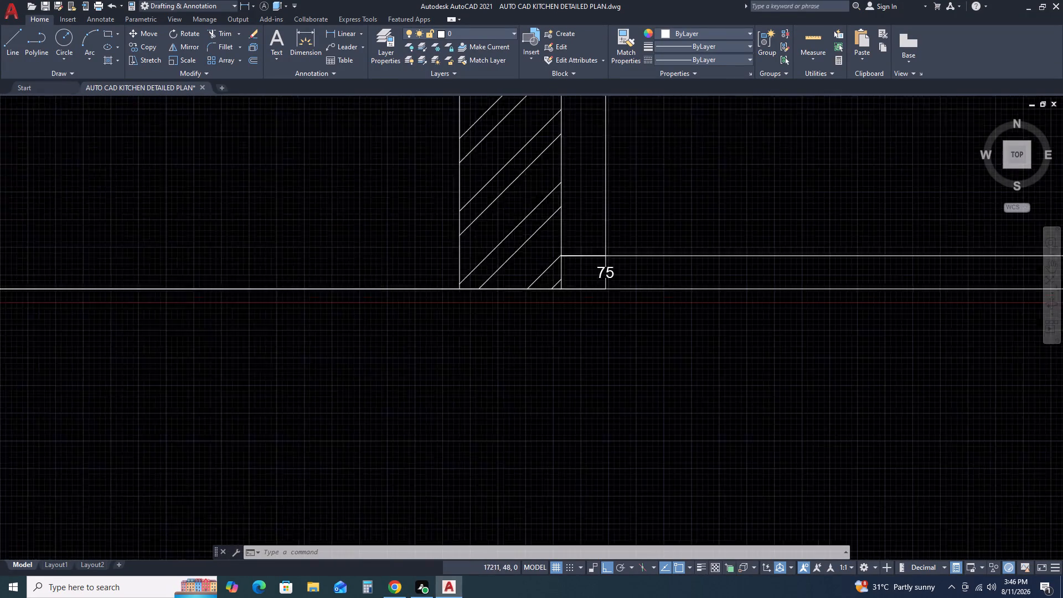
click(574, 239)
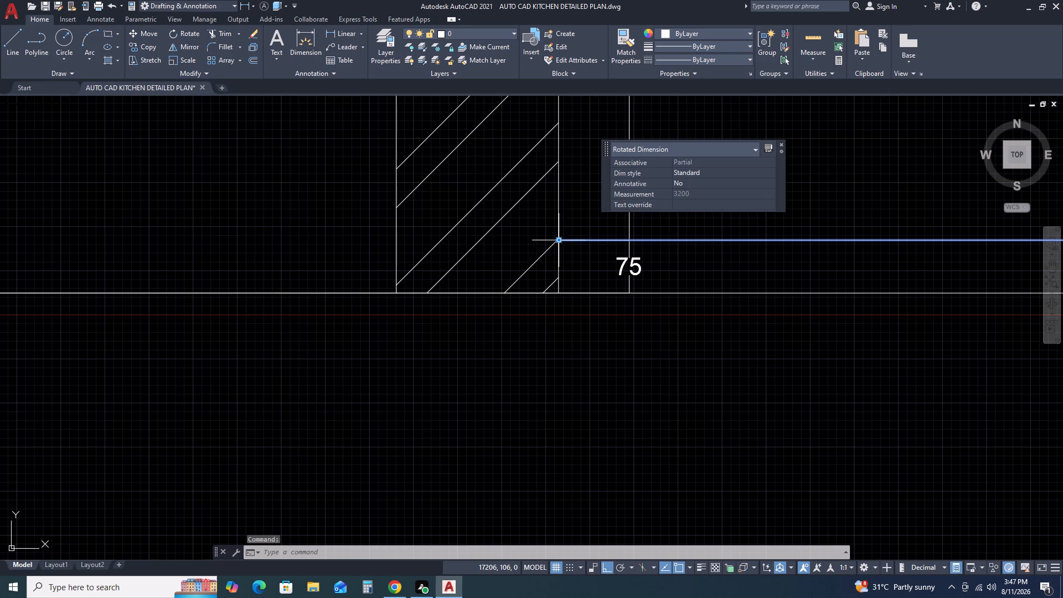
click(561, 239)
text(25)
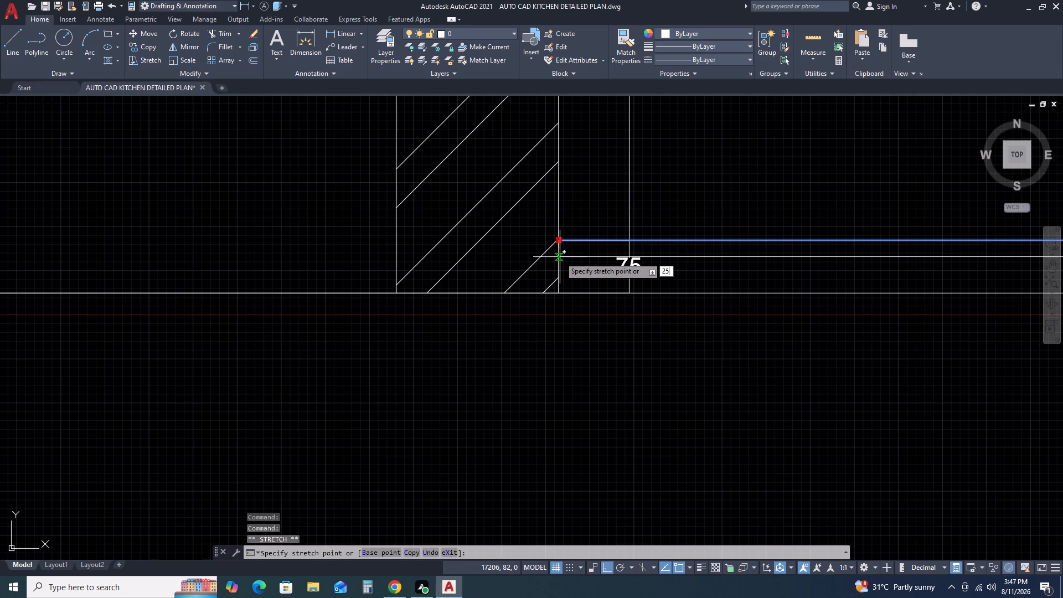
key(space)
scroll(558, 276, down, 2)
key(Escape)
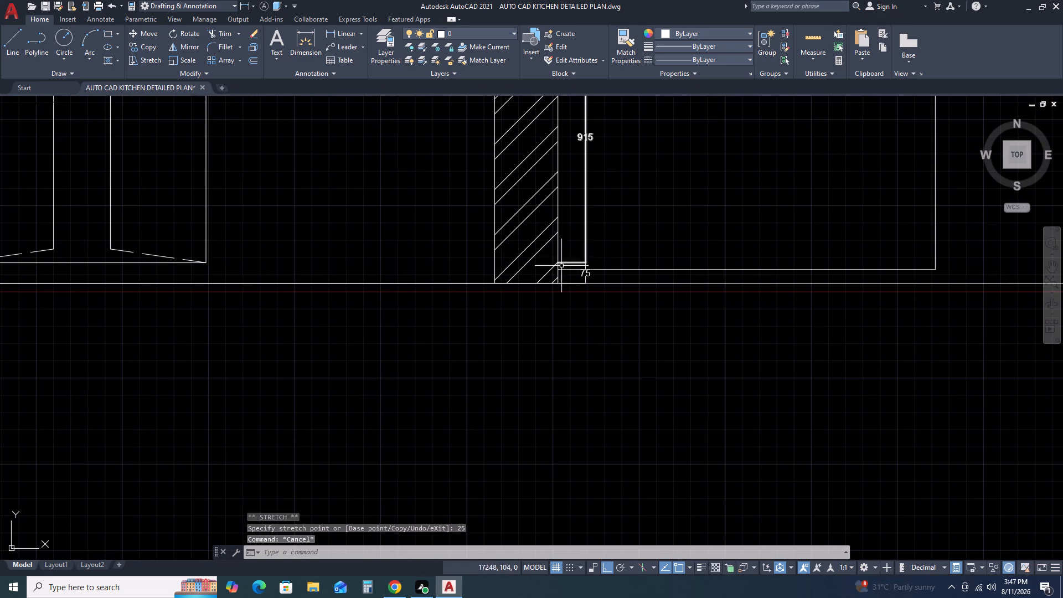
scroll(684, 247, down, 2)
middle_drag(704, 234, 662, 302)
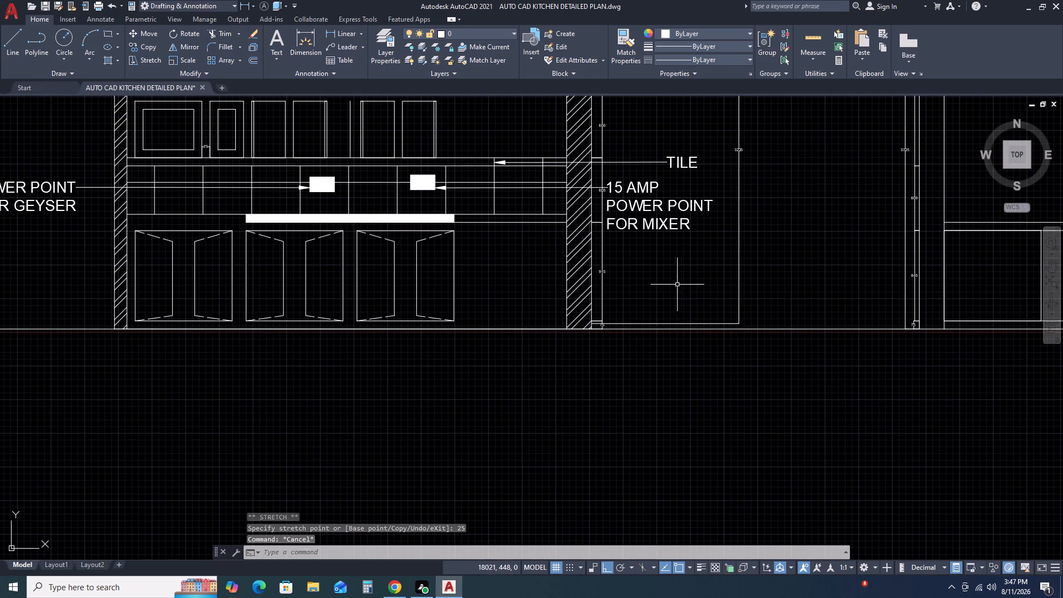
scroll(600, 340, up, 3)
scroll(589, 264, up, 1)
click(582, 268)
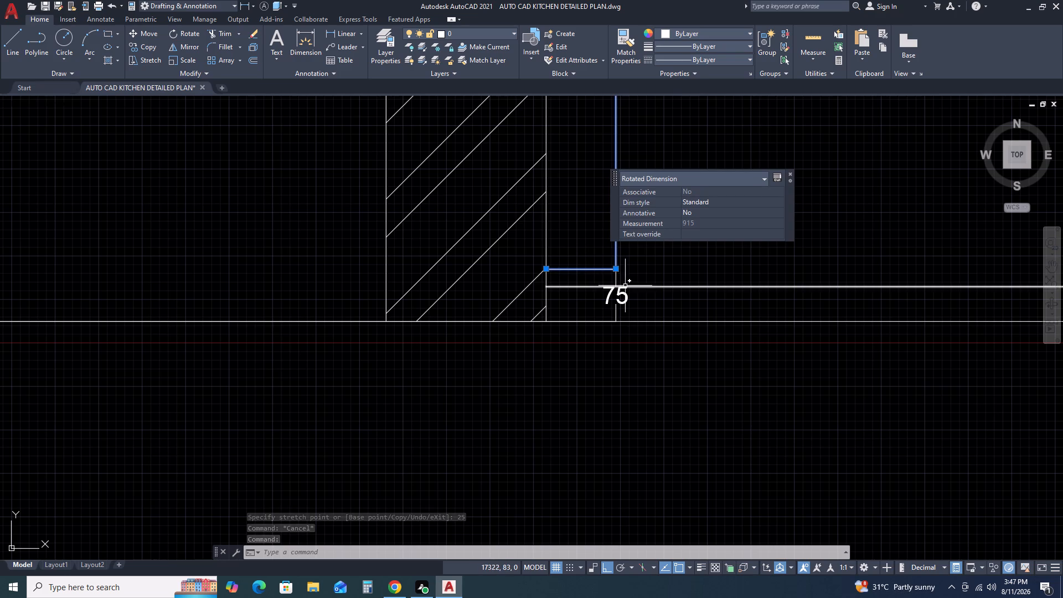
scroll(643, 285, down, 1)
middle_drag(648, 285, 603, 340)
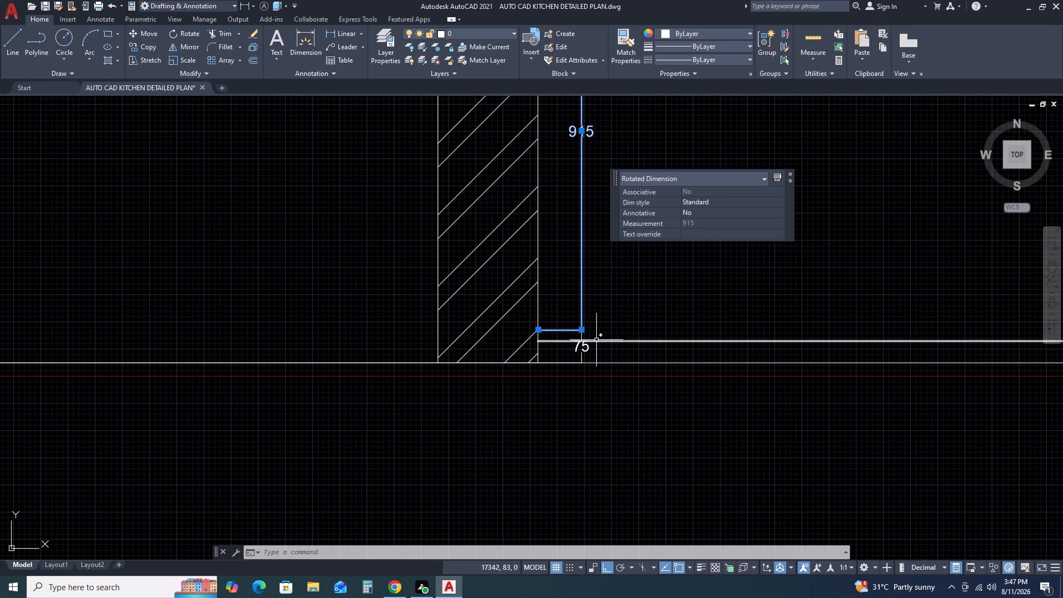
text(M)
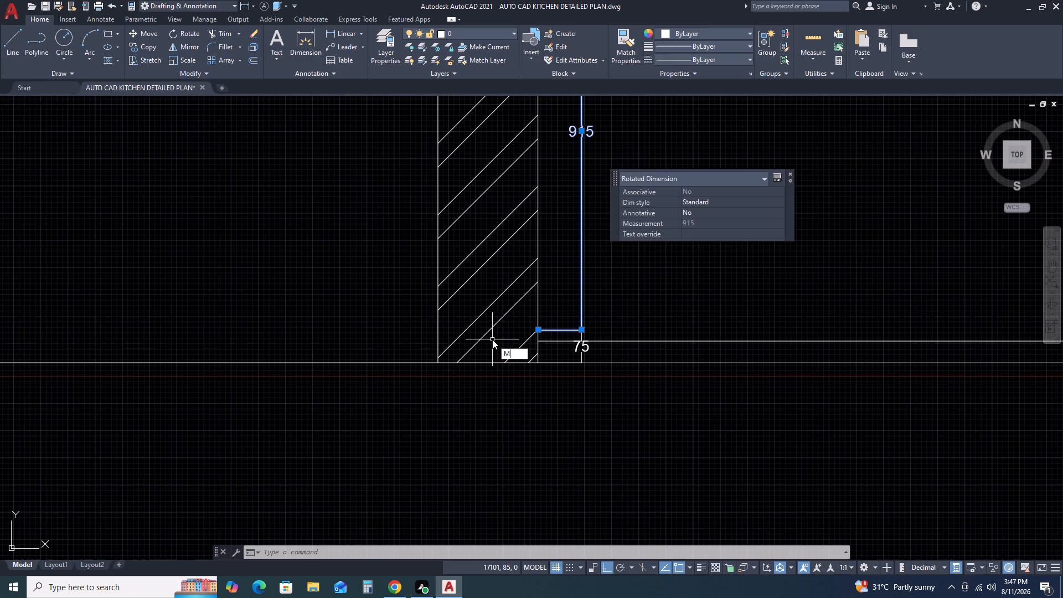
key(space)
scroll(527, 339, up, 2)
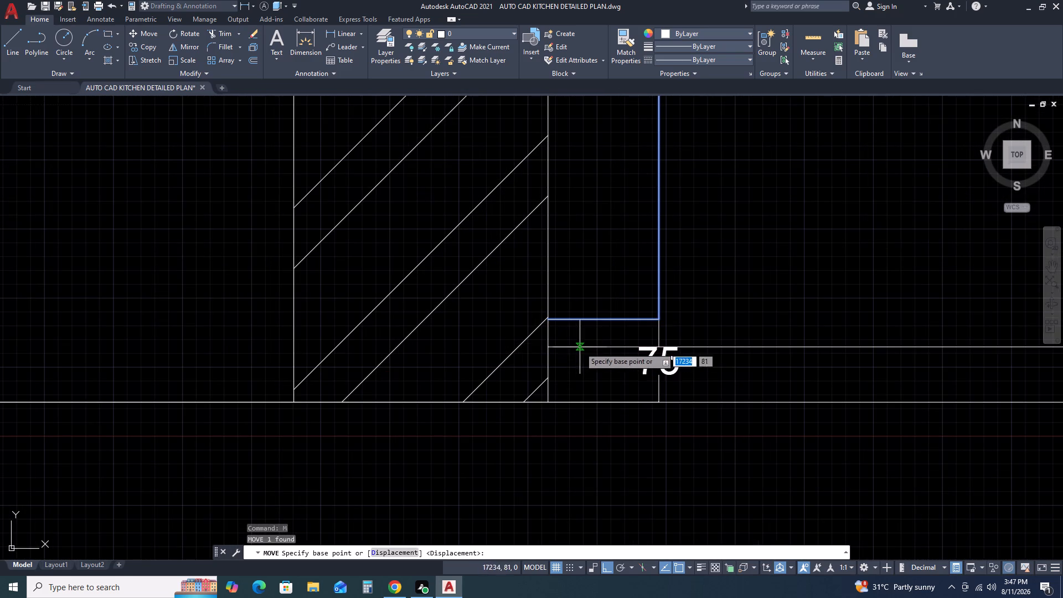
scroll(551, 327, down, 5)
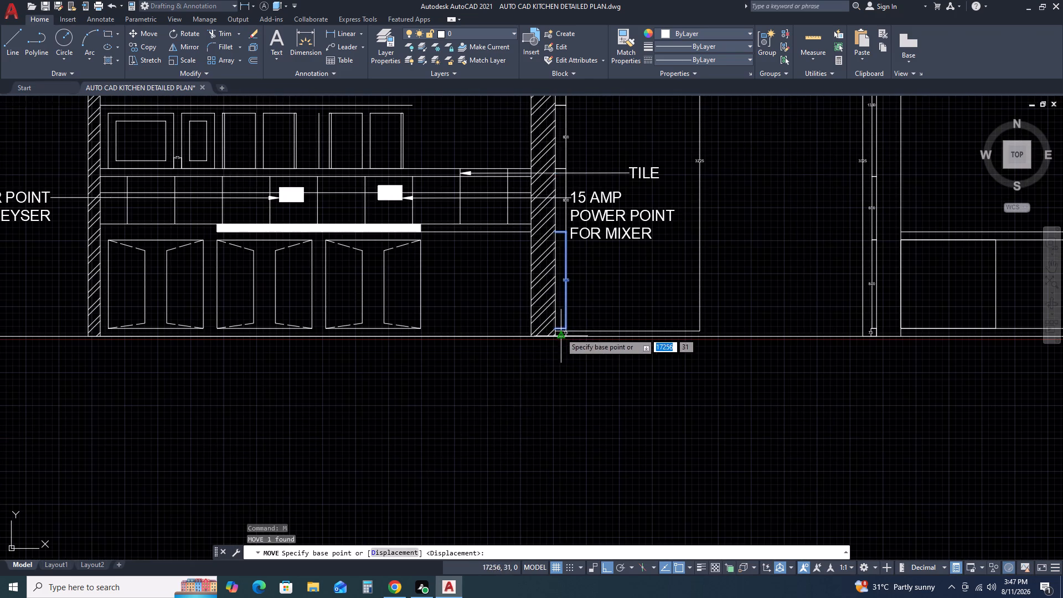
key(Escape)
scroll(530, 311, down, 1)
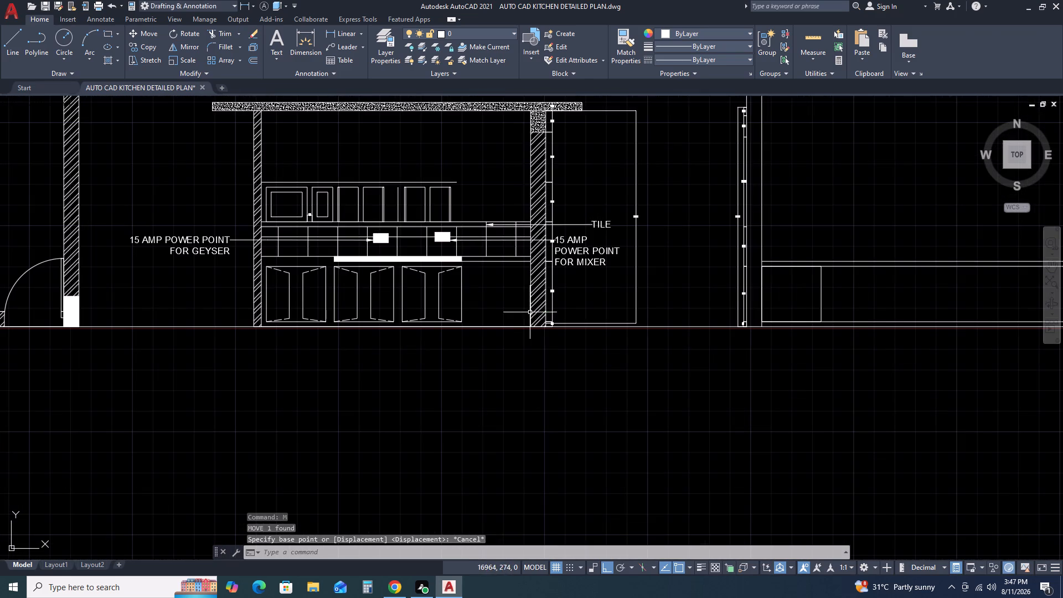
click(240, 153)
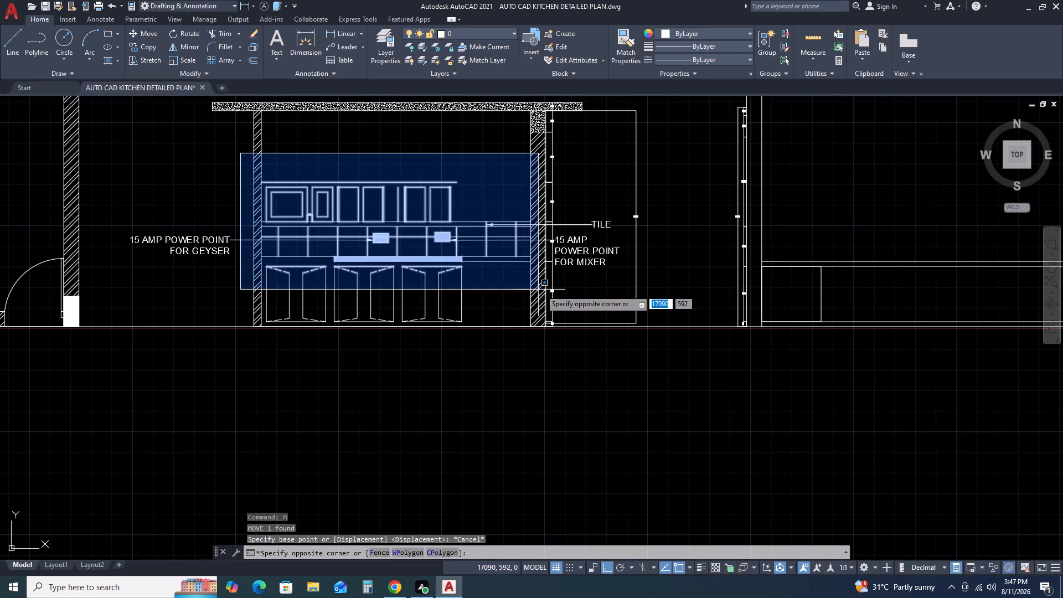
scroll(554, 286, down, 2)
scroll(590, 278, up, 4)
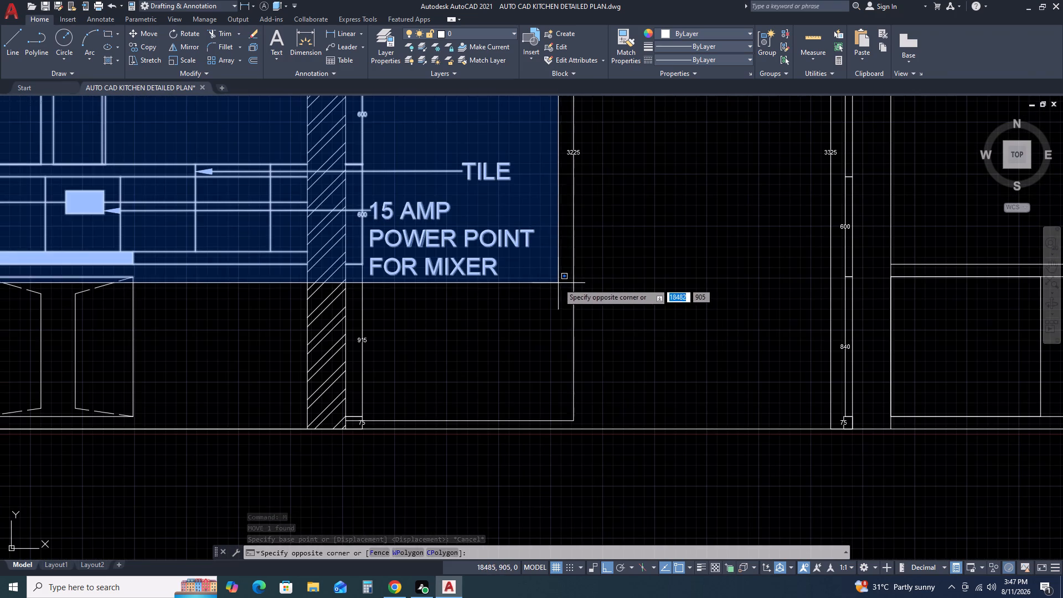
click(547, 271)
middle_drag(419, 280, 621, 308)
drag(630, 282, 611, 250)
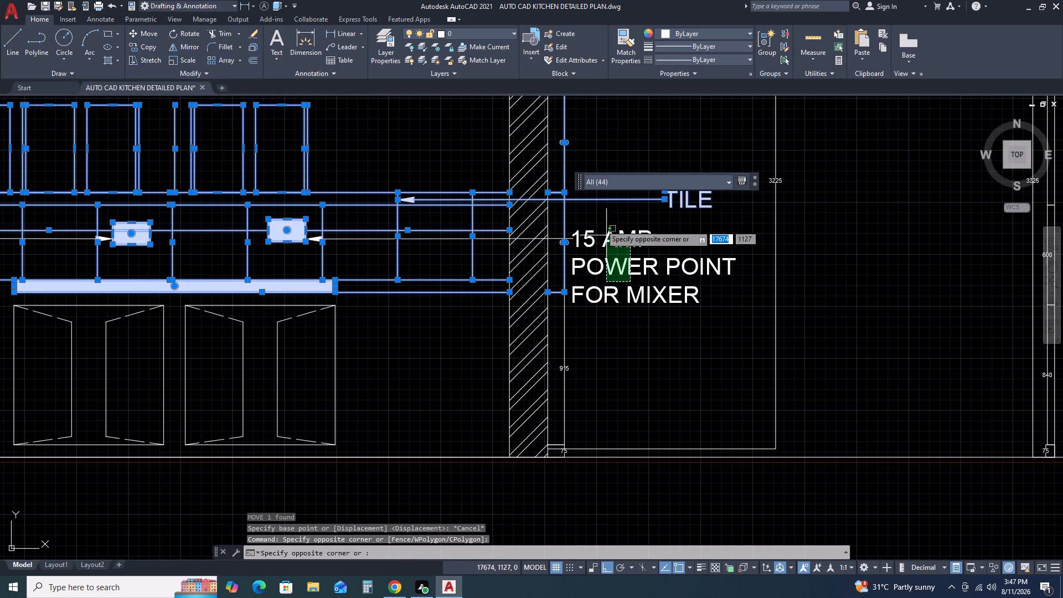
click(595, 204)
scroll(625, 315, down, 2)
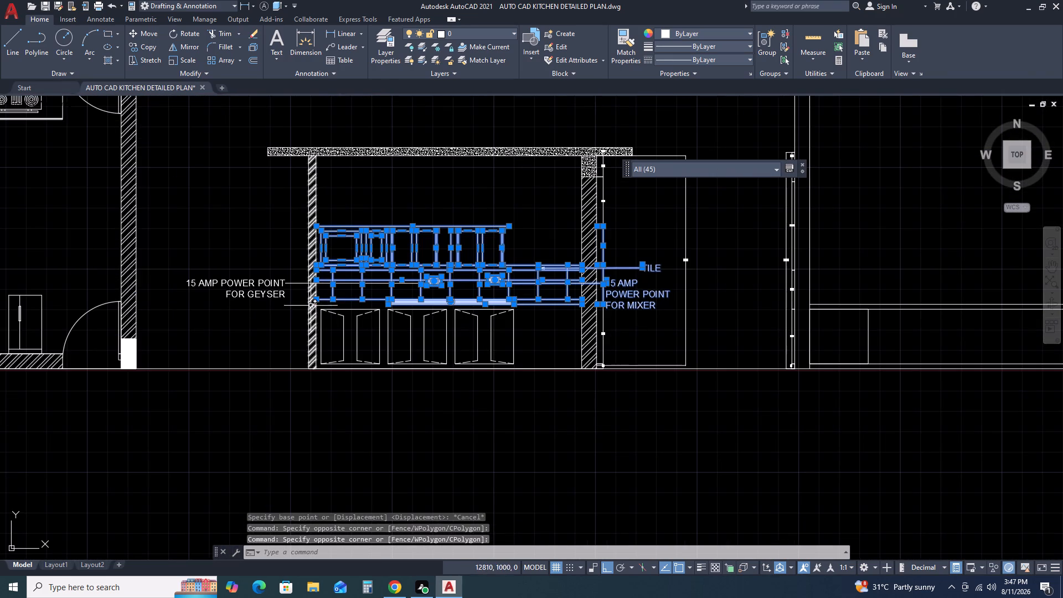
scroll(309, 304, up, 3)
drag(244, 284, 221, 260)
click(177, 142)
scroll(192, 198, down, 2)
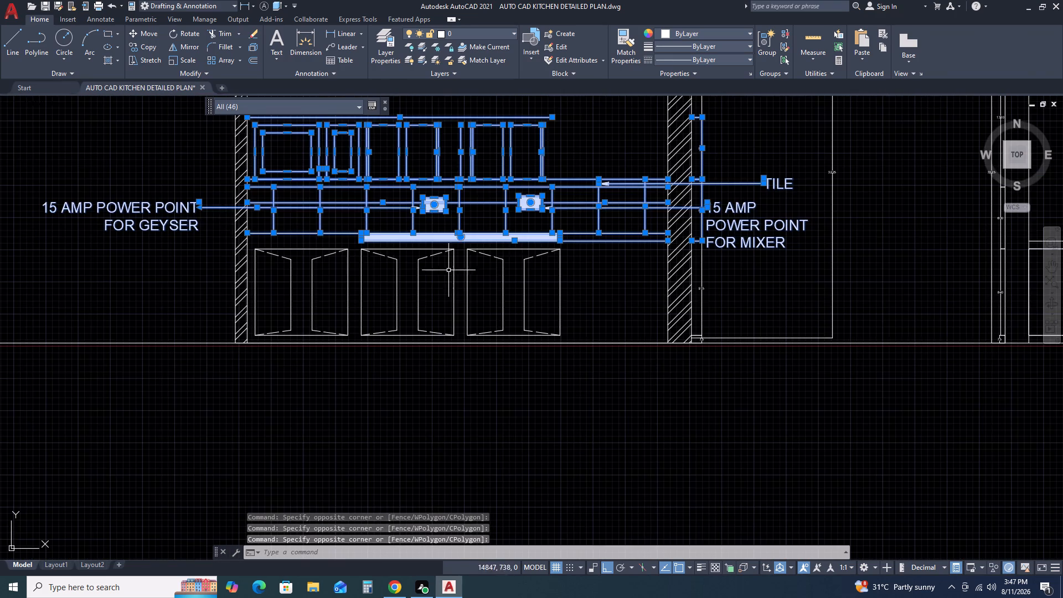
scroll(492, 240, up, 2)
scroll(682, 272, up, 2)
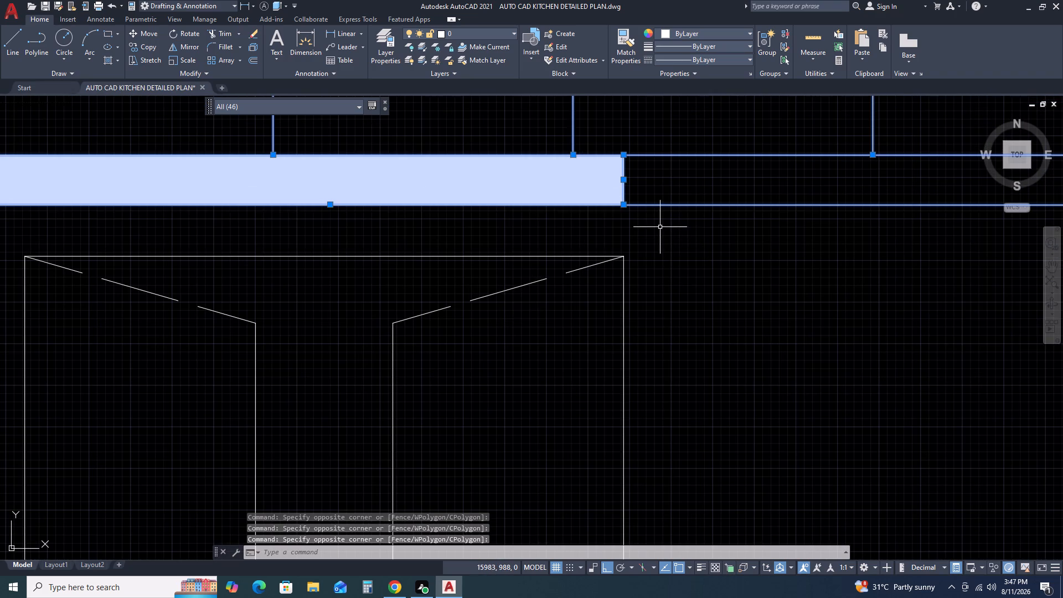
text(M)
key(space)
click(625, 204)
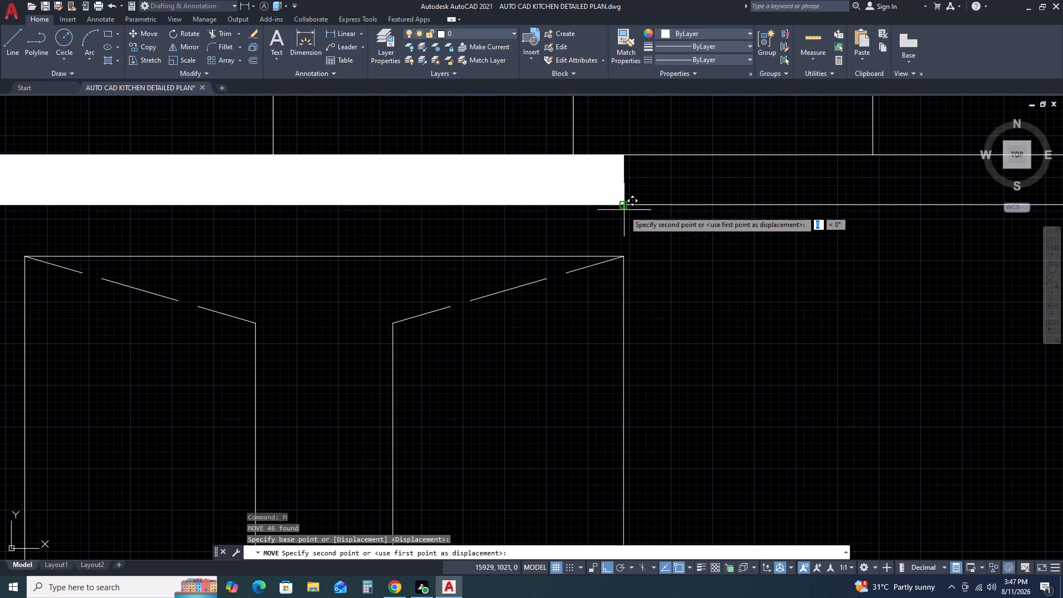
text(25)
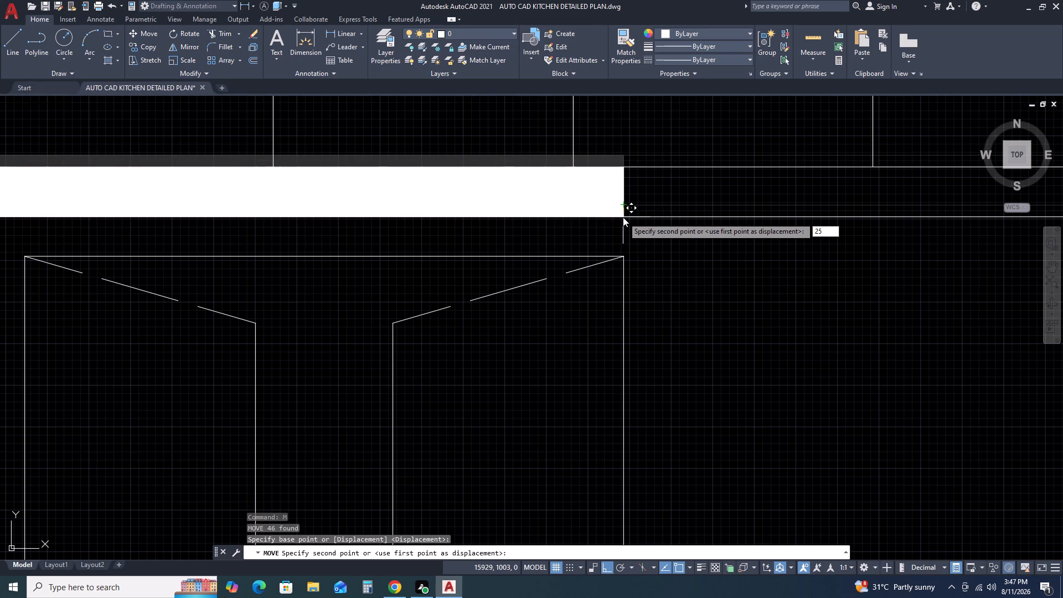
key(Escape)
Examine the 600, 915 and 75 height dimensions beside the hatched wall and the lower end of the overall height dimension.
scroll(629, 205, down, 3)
middle_drag(762, 212, 677, 221)
middle_click(677, 221)
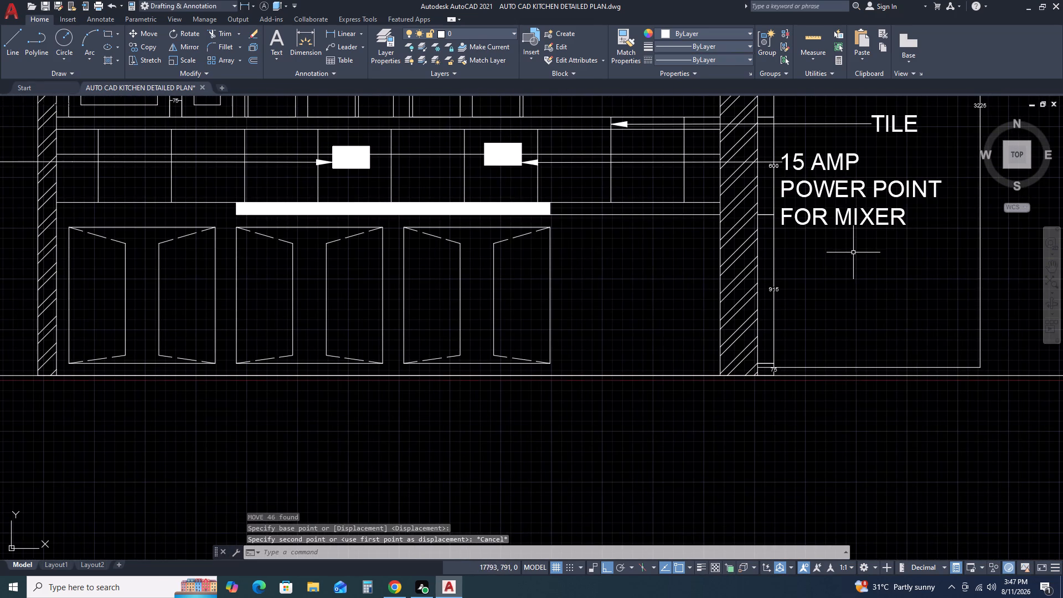
scroll(770, 209, up, 2)
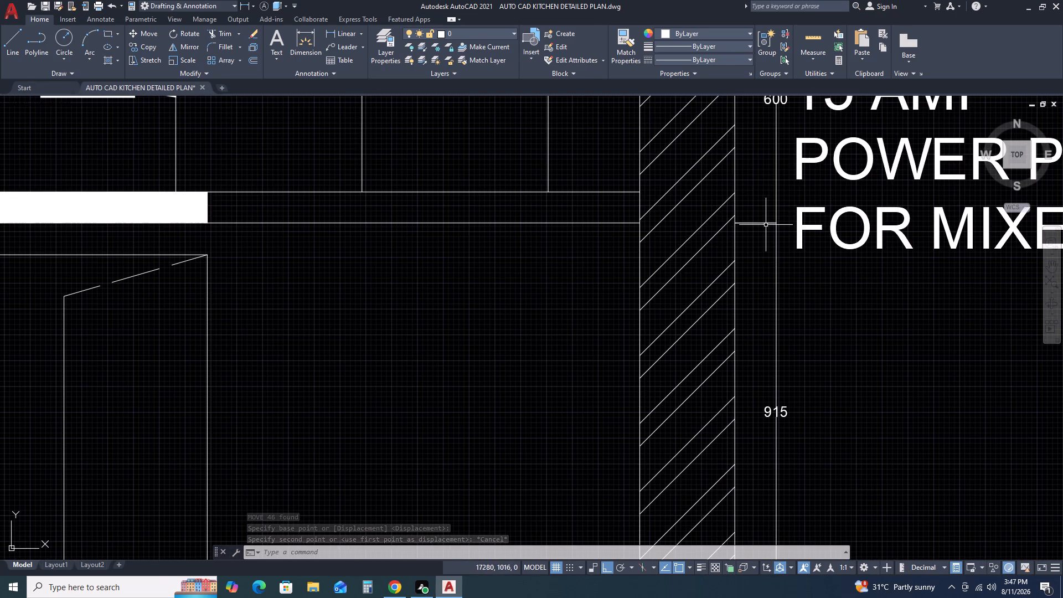
click(766, 225)
click(754, 213)
scroll(644, 249, down, 1)
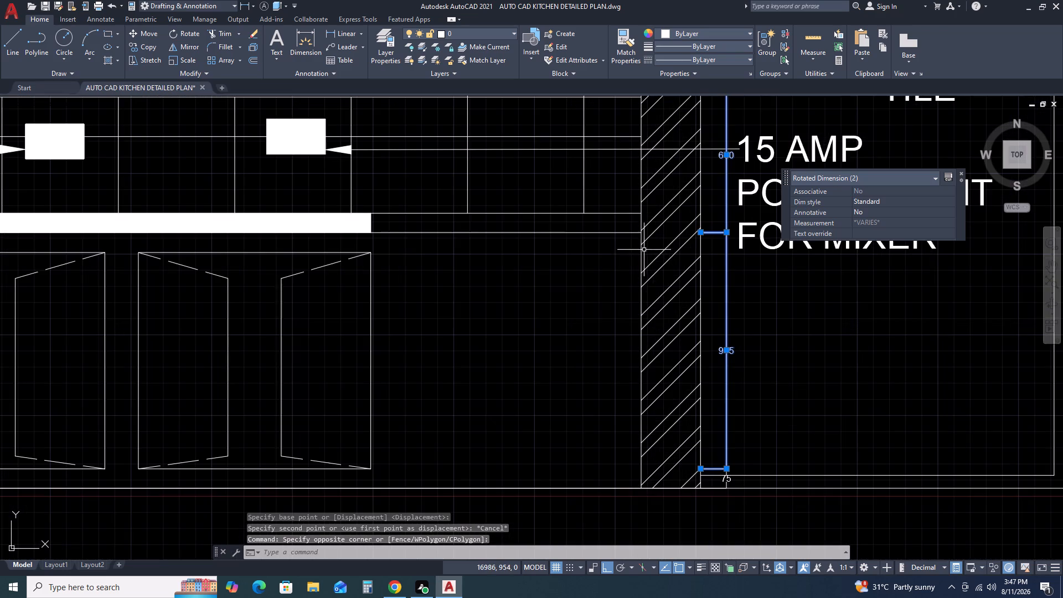
scroll(723, 349, down, 1)
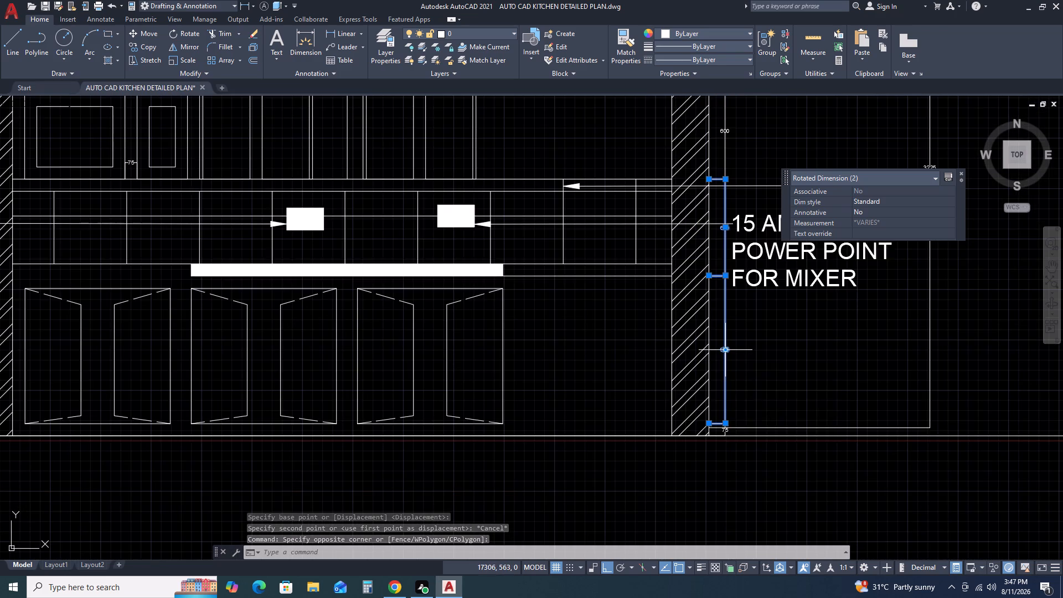
middle_drag(731, 403, 716, 302)
middle_click(716, 302)
key(Escape)
scroll(729, 424, down, 1)
scroll(702, 435, up, 2)
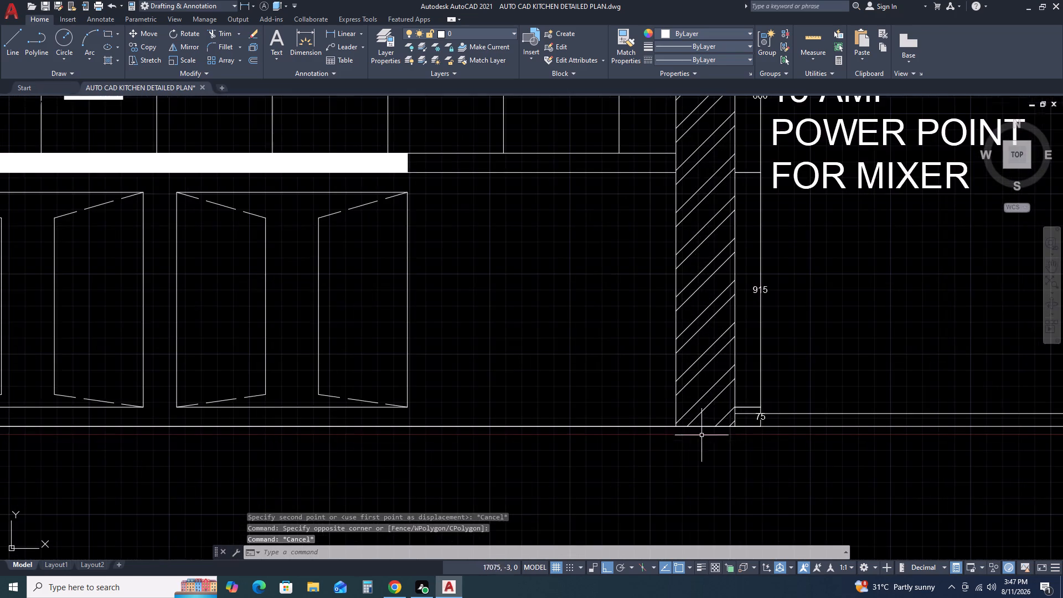
scroll(739, 403, up, 2)
click(747, 415)
scroll(737, 405, down, 2)
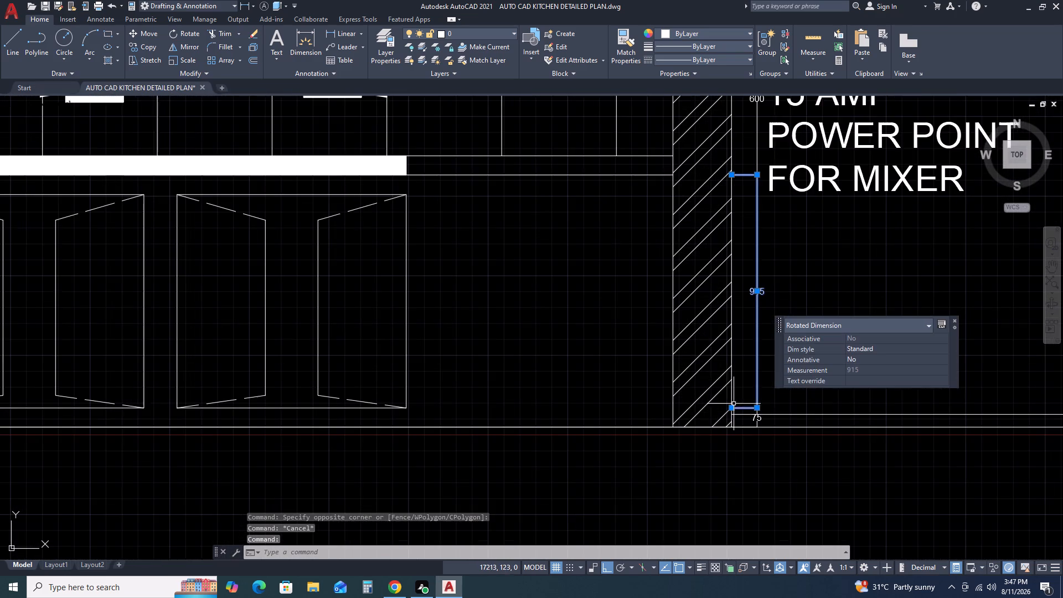
middle_drag(711, 388, 694, 388)
middle_drag(681, 385, 637, 374)
middle_drag(631, 372, 620, 364)
middle_click(618, 363)
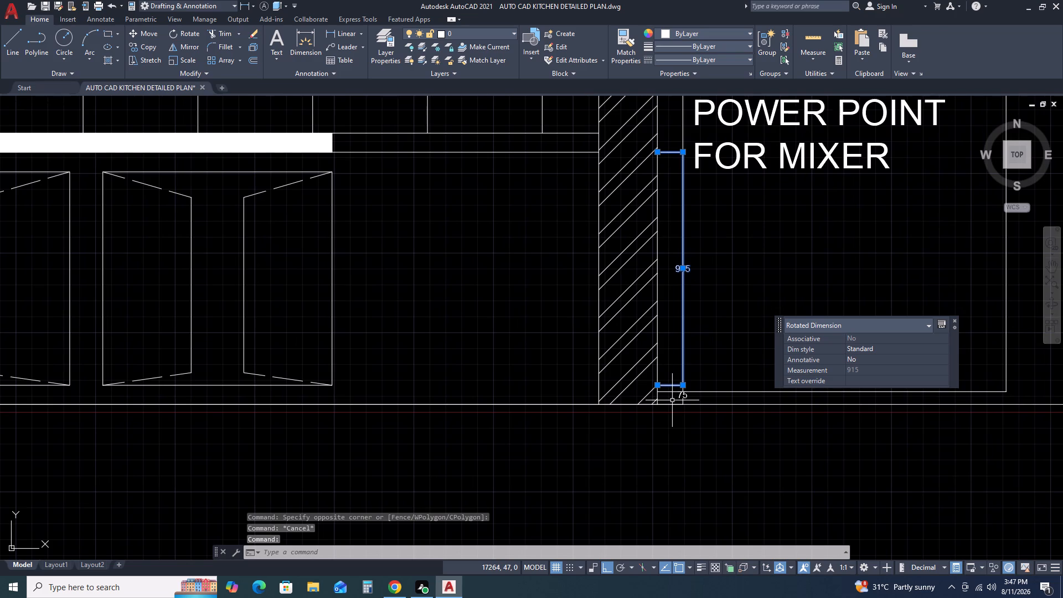
scroll(518, 377, down, 2)
scroll(573, 384, up, 3)
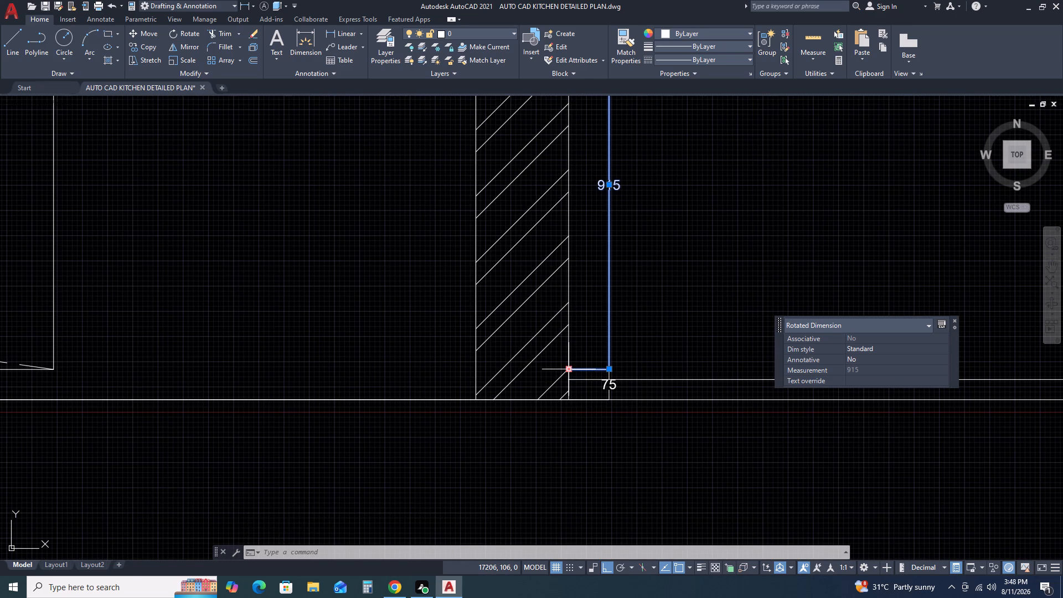
key(Escape)
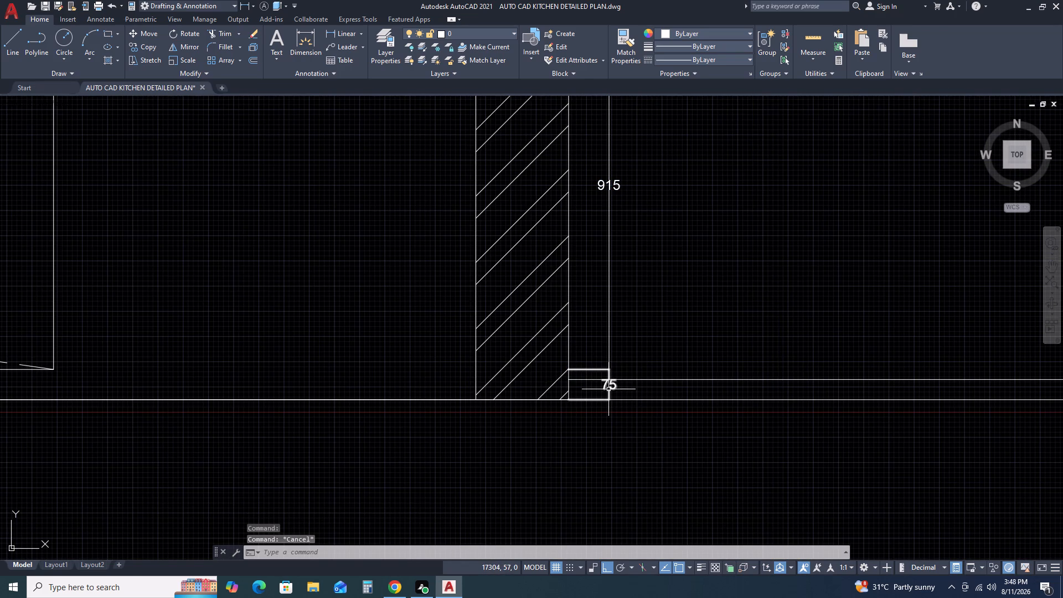
click(608, 389)
click(642, 383)
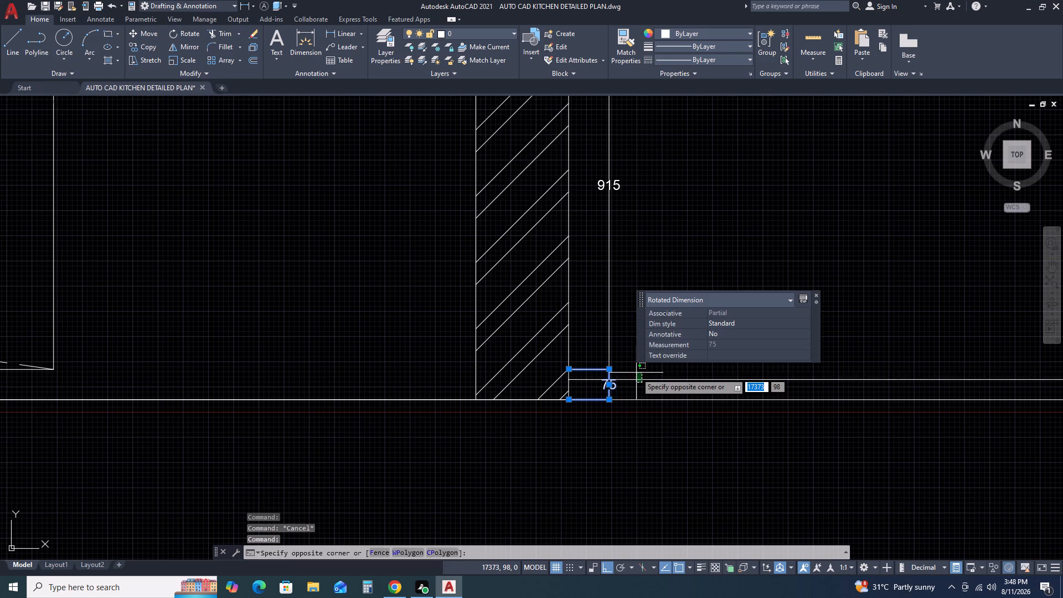
click(636, 373)
scroll(589, 366, down, 1)
scroll(575, 379, up, 2)
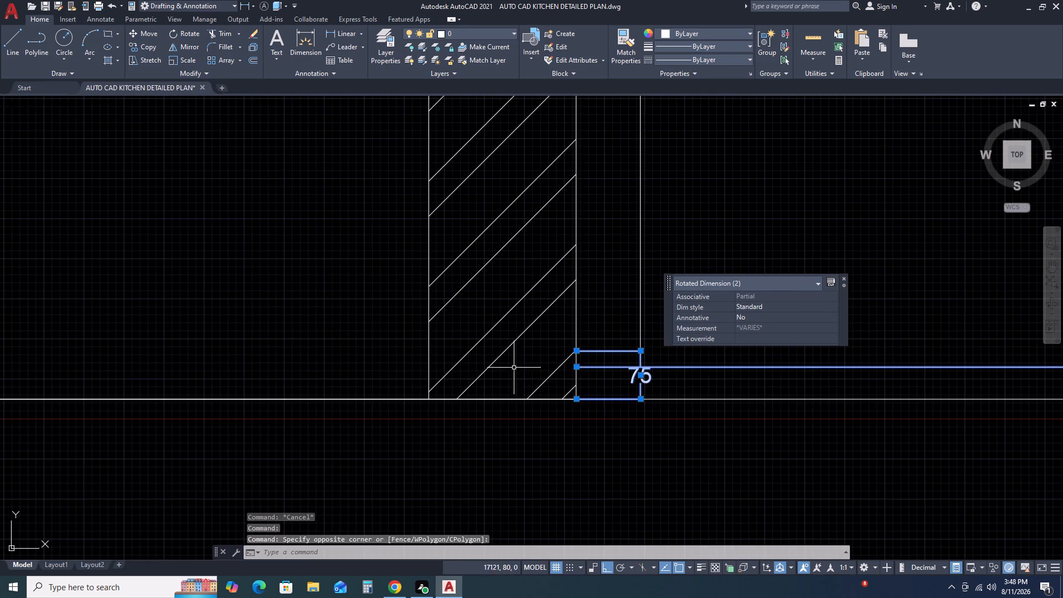
key(Escape)
Draw a horizontal construction line through the lower end of the section's overall height dimension at the hatched wall's face.
scroll(499, 368, down, 2)
scroll(448, 367, down, 1)
key(x)
text(L)
key(space)
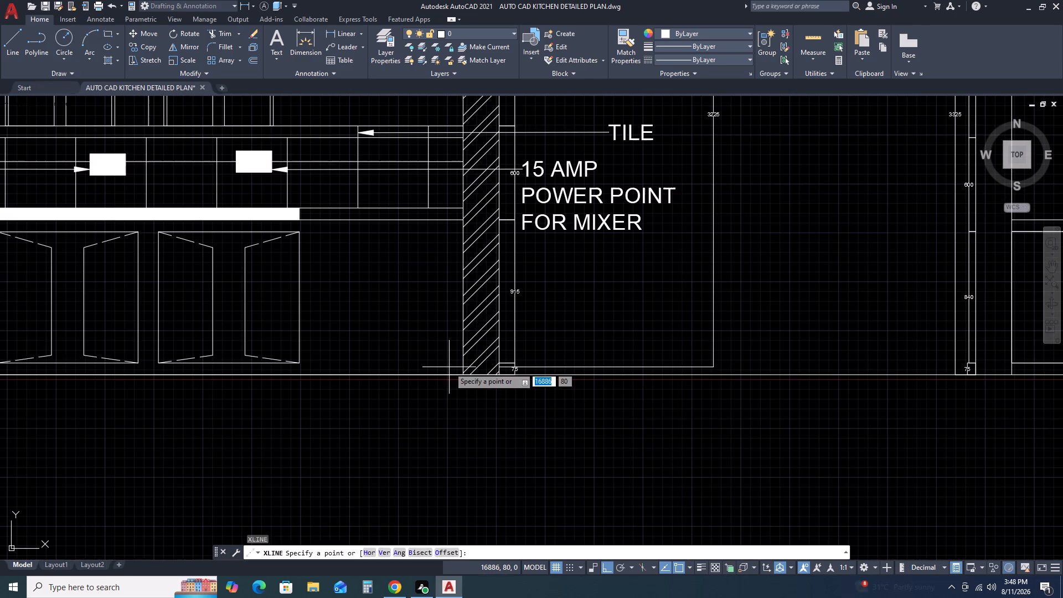
key(h)
key(space)
scroll(465, 365, up, 3)
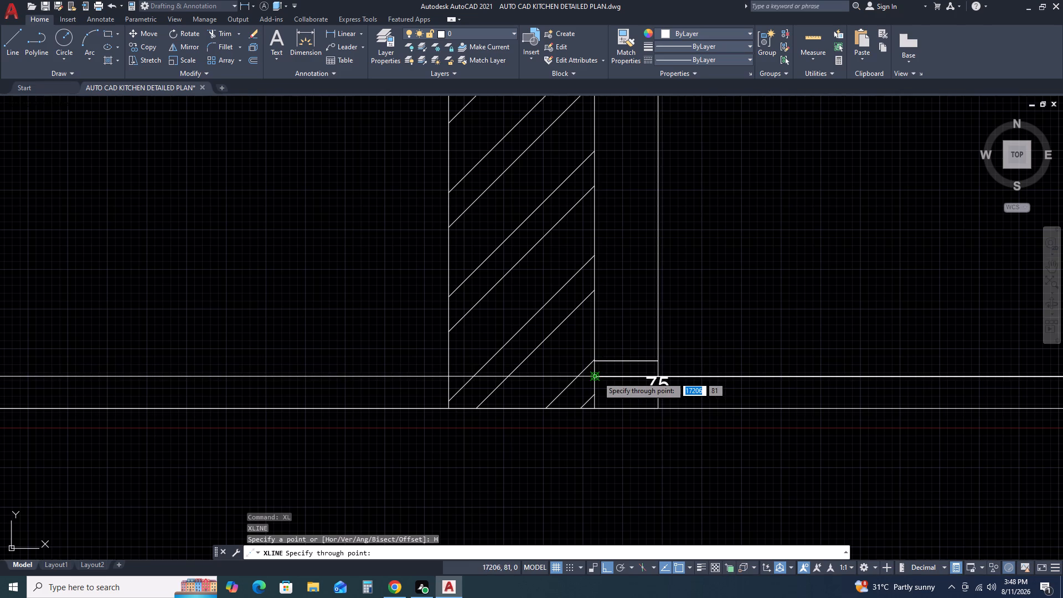
click(597, 377)
key(Escape)
Move the section's walls, slab, cabinets, countertop, tiles, labels and upper height dimensions 25 down, bringing the base cabinets onto the construction line.
scroll(508, 382, down, 4)
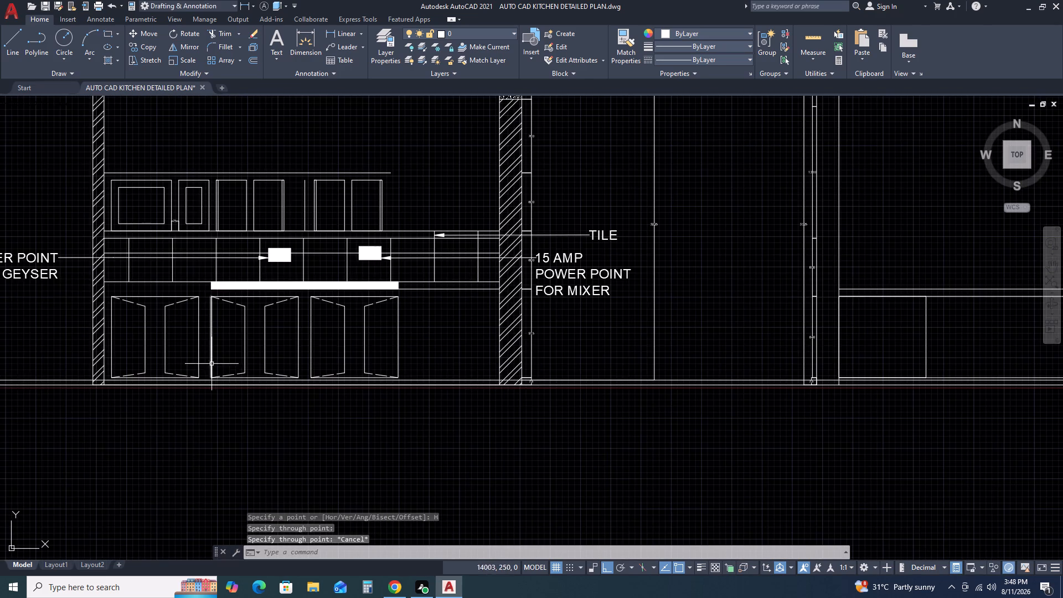
scroll(215, 360, down, 2)
drag(98, 200, 109, 220)
scroll(339, 339, up, 2)
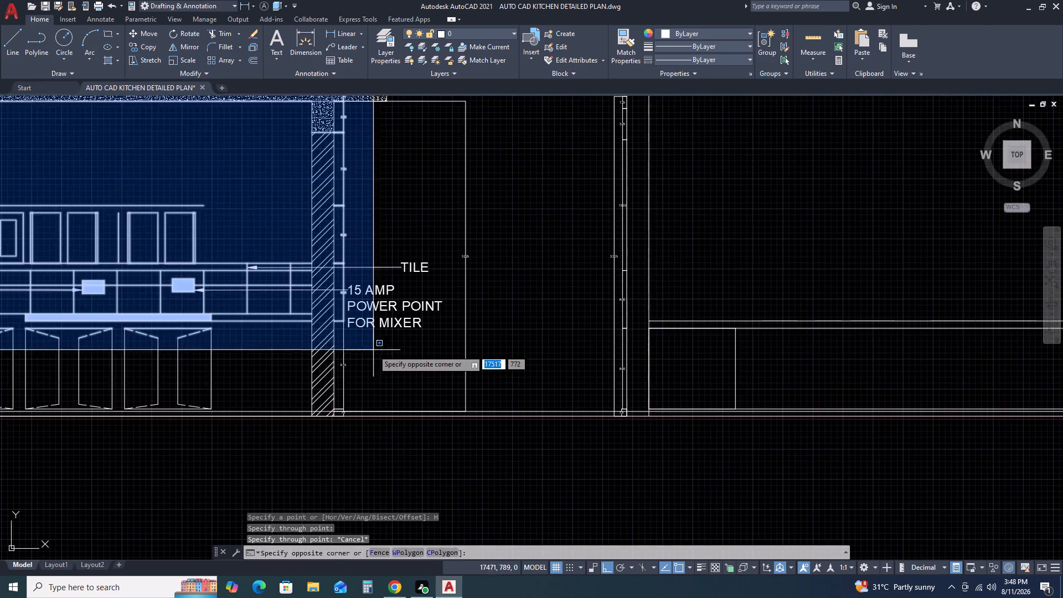
scroll(382, 355, up, 2)
scroll(445, 379, down, 2)
middle_drag(459, 388, 553, 347)
middle_drag(565, 341, 590, 330)
middle_click(590, 329)
scroll(609, 327, down, 1)
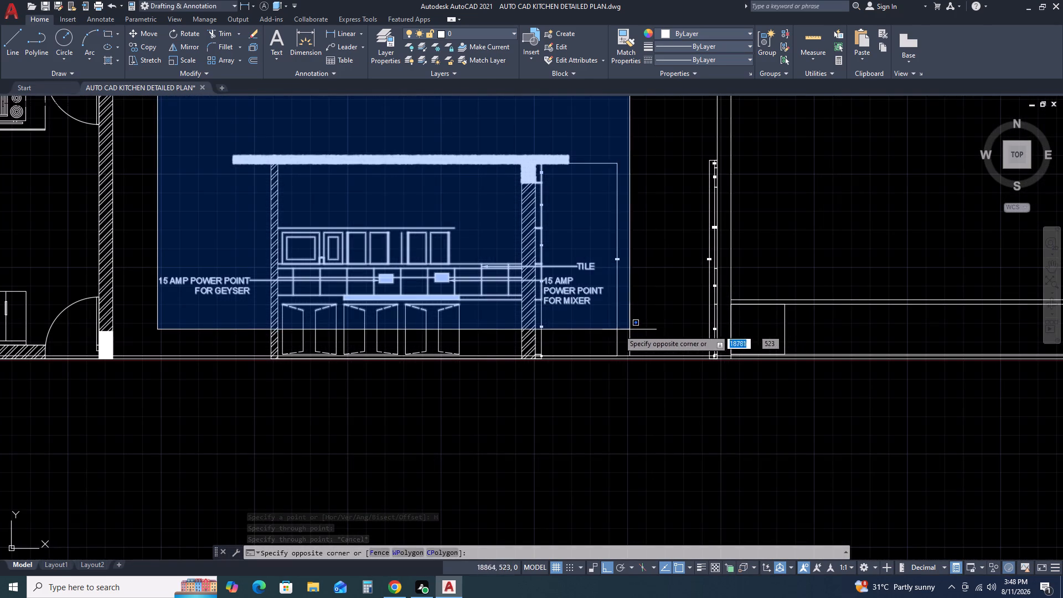
click(608, 333)
scroll(421, 335, up, 3)
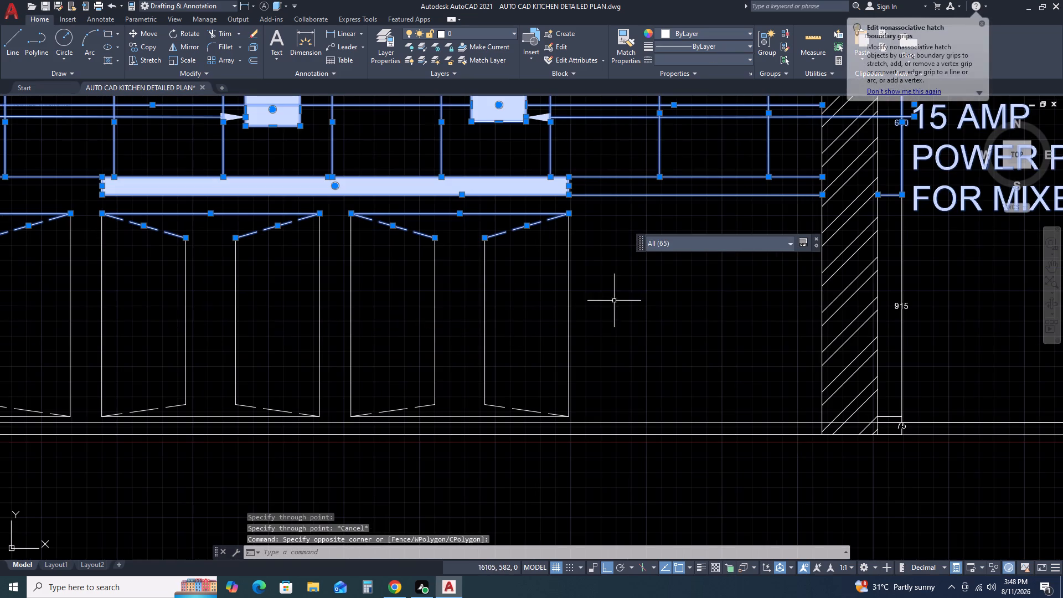
drag(632, 296, 613, 302)
scroll(118, 334, down, 3)
middle_drag(119, 333, 453, 336)
scroll(395, 340, up, 2)
click(262, 330)
scroll(460, 367, down, 1)
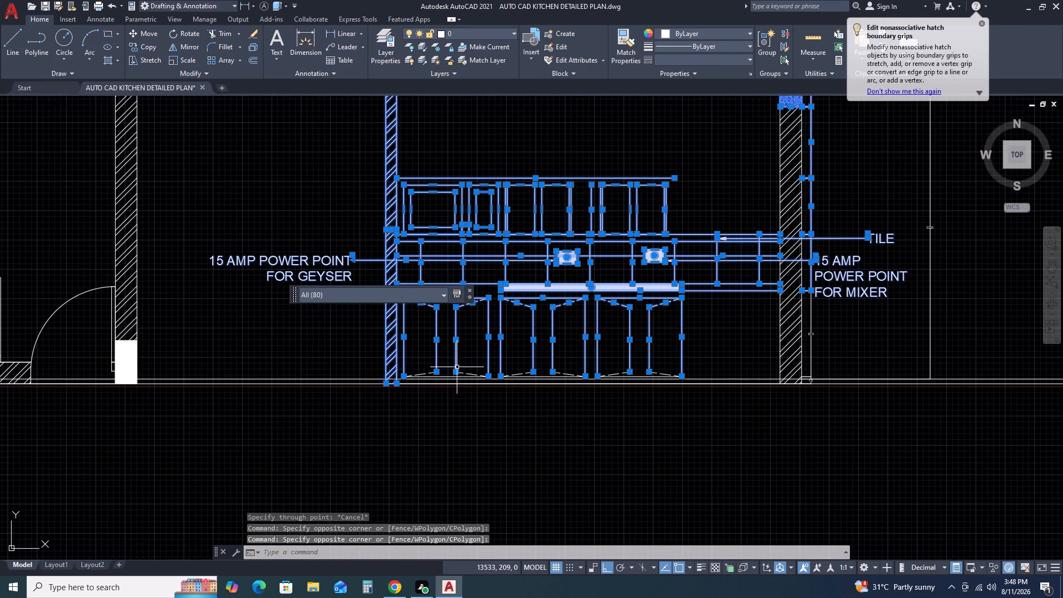
middle_drag(774, 363, 574, 359)
scroll(517, 368, up, 3)
middle_drag(438, 384, 648, 315)
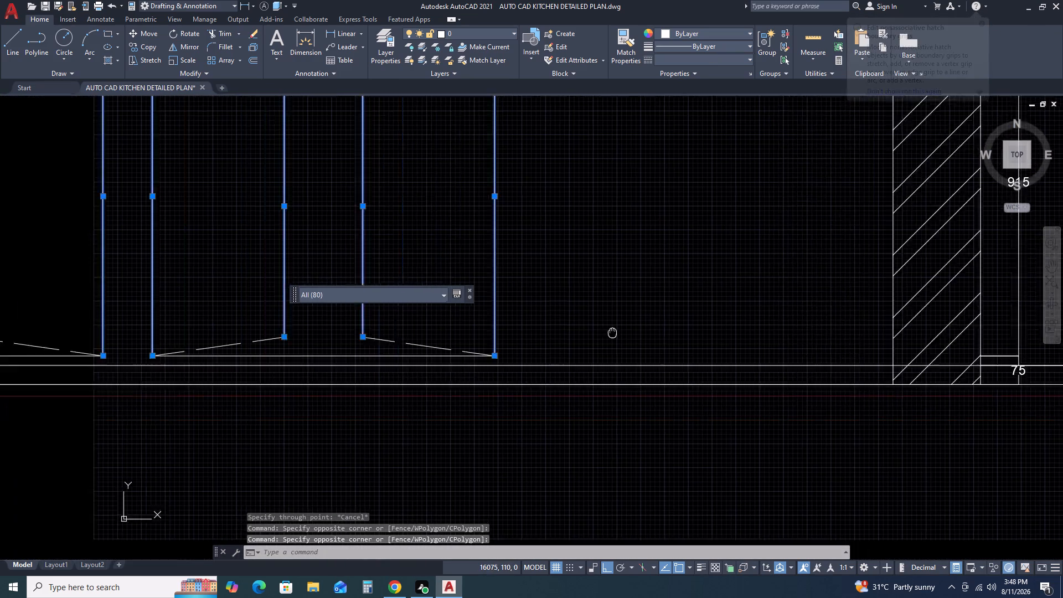
middle_drag(648, 315, 675, 310)
middle_click(675, 308)
scroll(558, 306, up, 2)
click(608, 277)
click(477, 326)
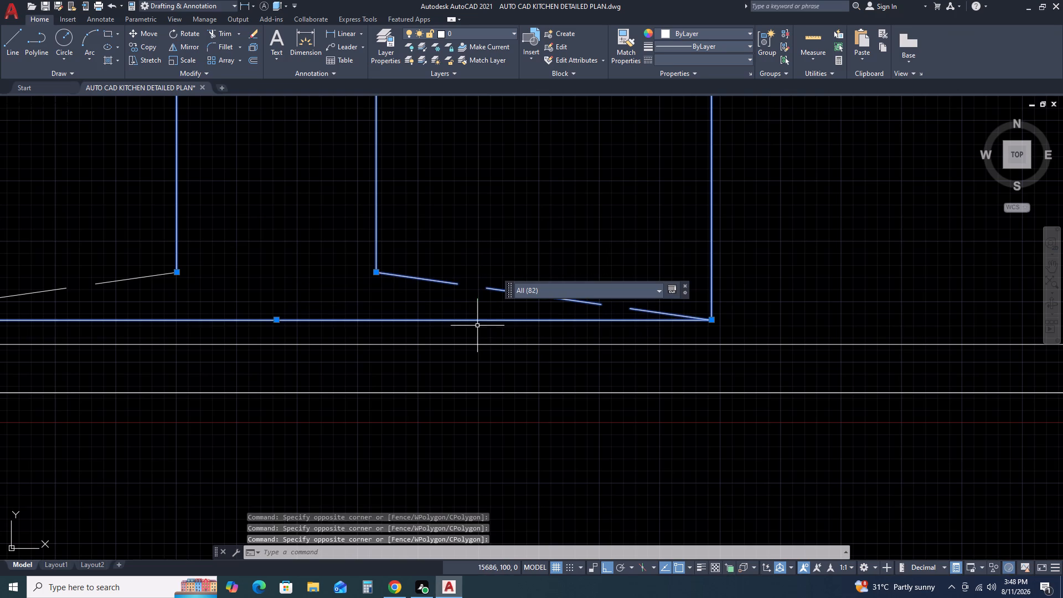
middle_drag(288, 266, 674, 292)
drag(499, 324, 482, 319)
click(368, 284)
scroll(388, 275, down, 4)
scroll(236, 281, up, 3)
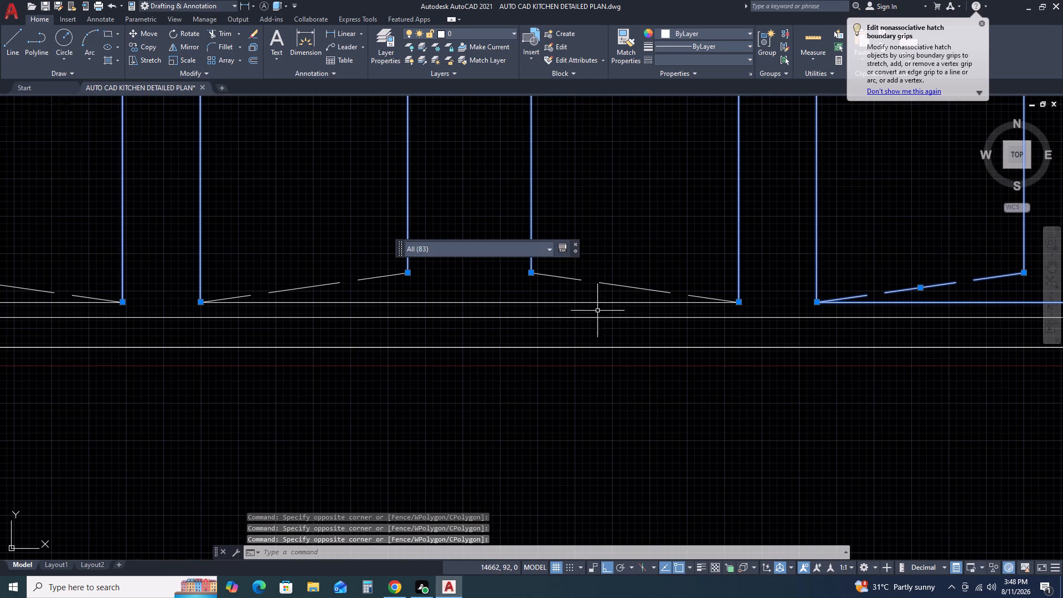
click(621, 272)
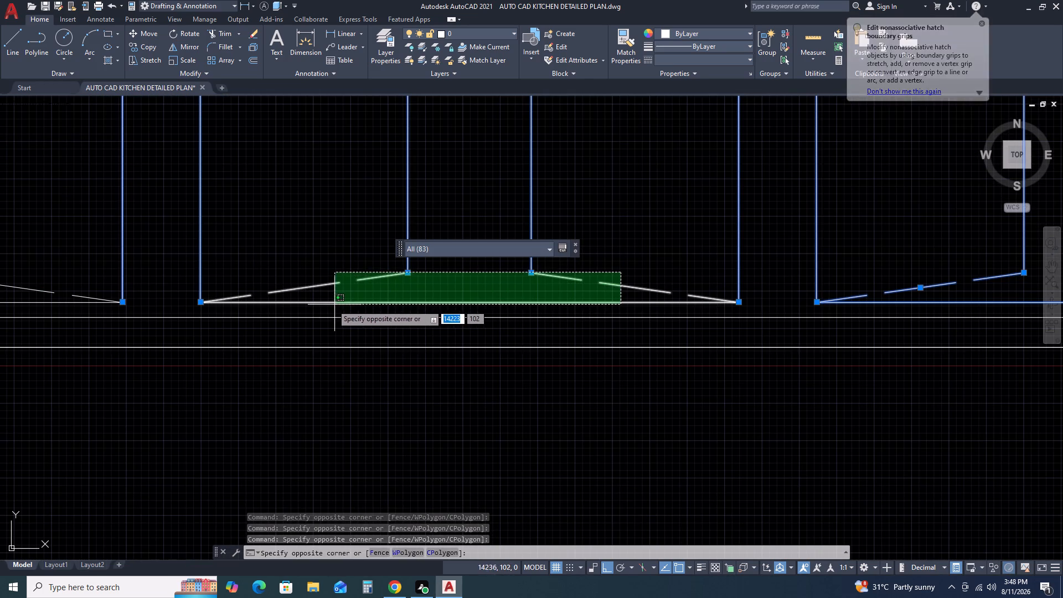
click(327, 304)
scroll(438, 296, down, 2)
middle_drag(219, 301, 426, 298)
middle_drag(453, 302, 524, 310)
scroll(446, 310, up, 3)
click(525, 297)
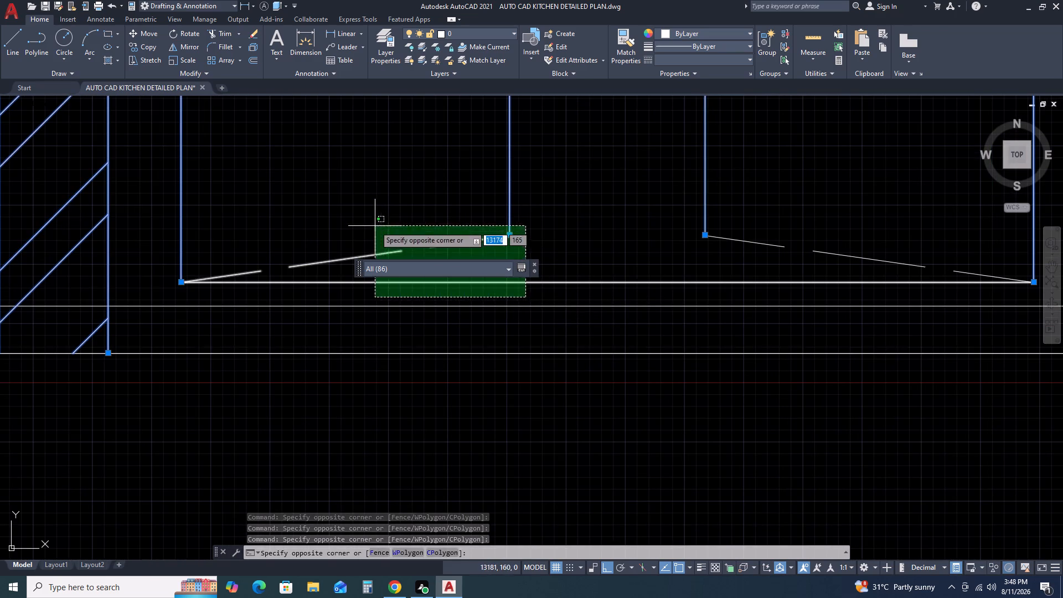
double_click(375, 226)
click(850, 281)
drag(772, 229, 766, 227)
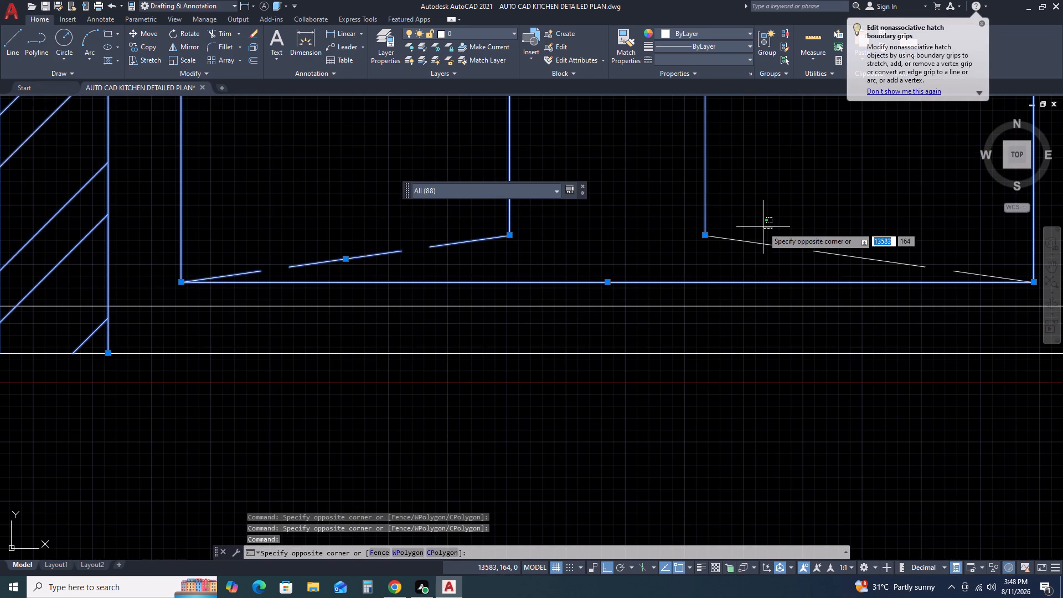
drag(716, 247, 675, 253)
scroll(610, 274, down, 5)
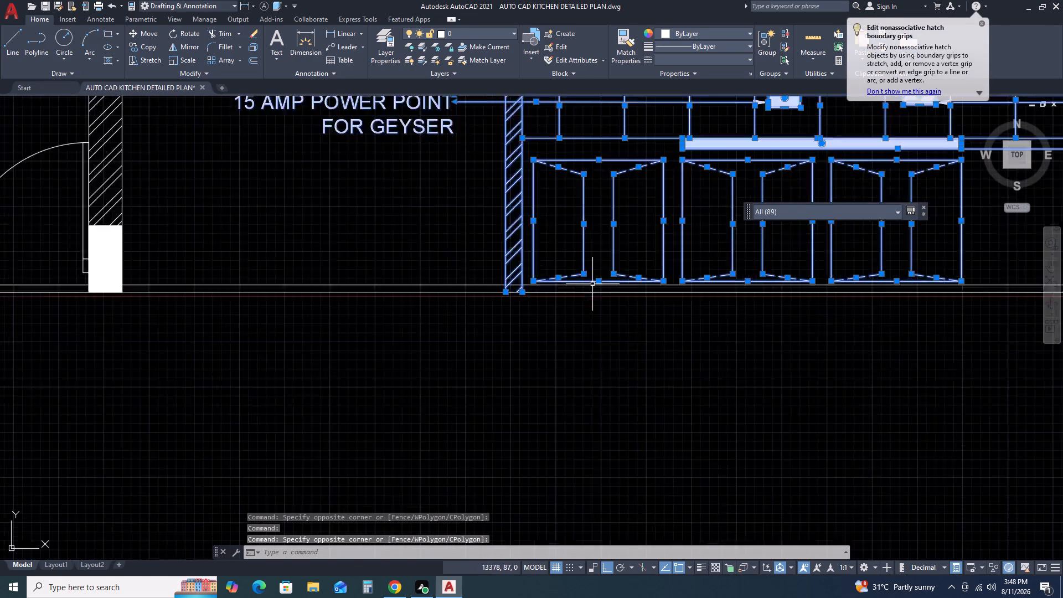
middle_drag(838, 292, 643, 330)
middle_drag(753, 252, 746, 265)
middle_drag(737, 281, 723, 313)
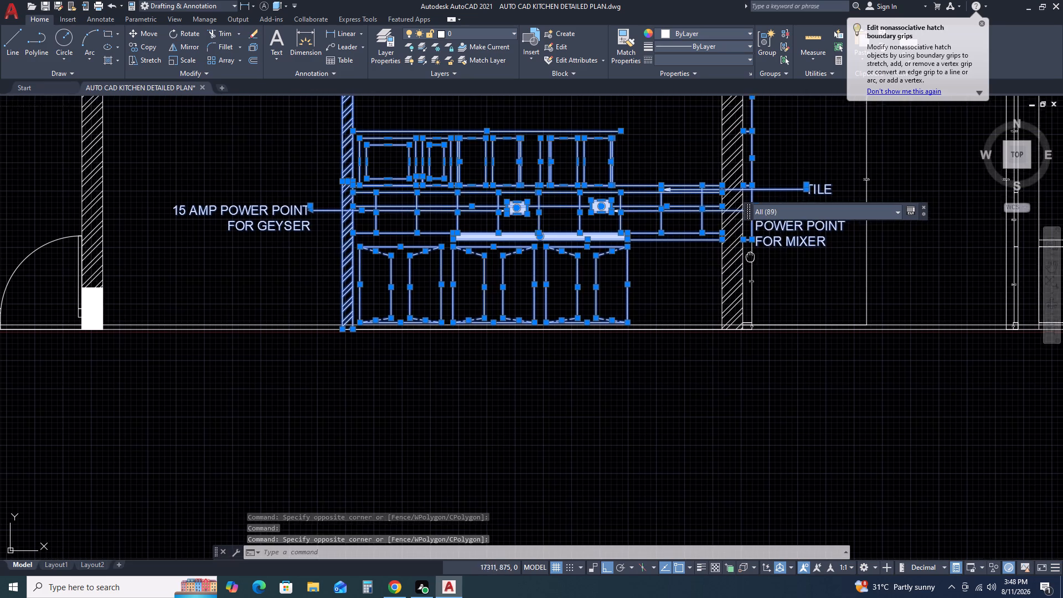
middle_drag(723, 313, 700, 360)
scroll(694, 202, up, 3)
click(719, 214)
click(570, 247)
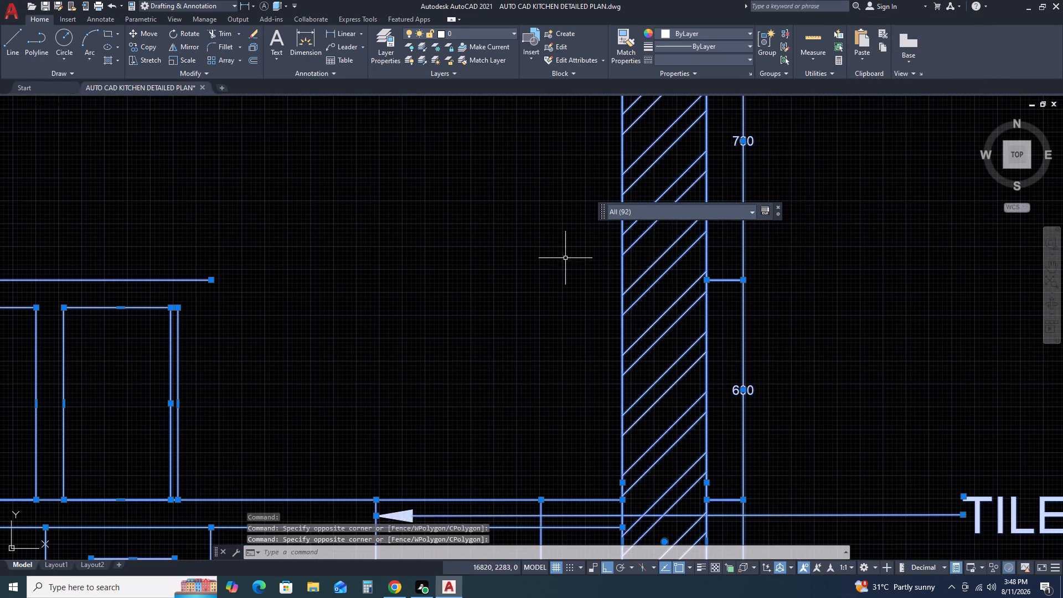
scroll(650, 275, down, 5)
scroll(631, 348, up, 3)
scroll(703, 370, up, 3)
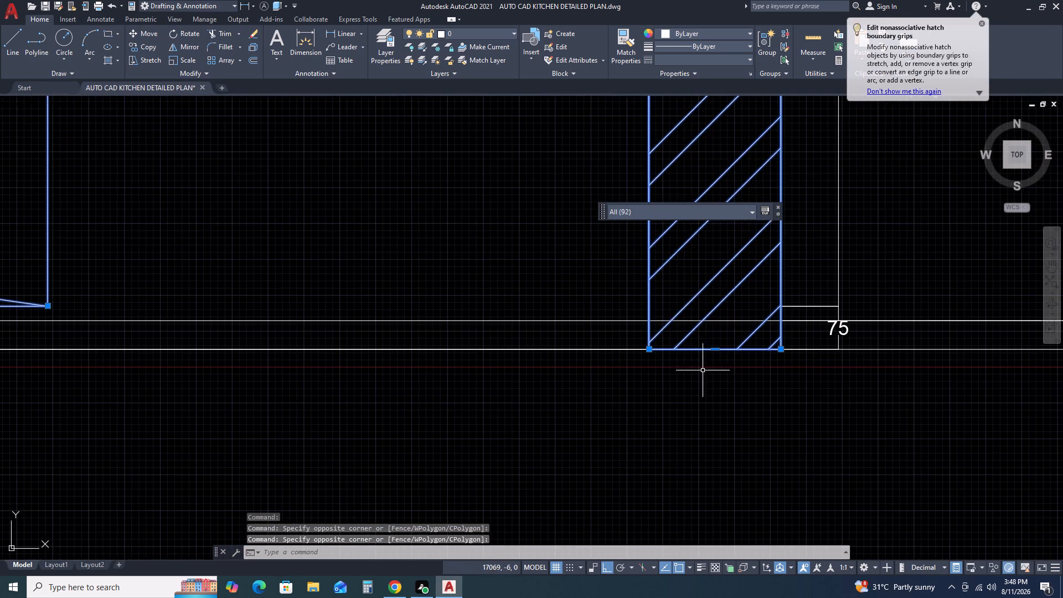
scroll(701, 362, up, 2)
scroll(706, 358, down, 2)
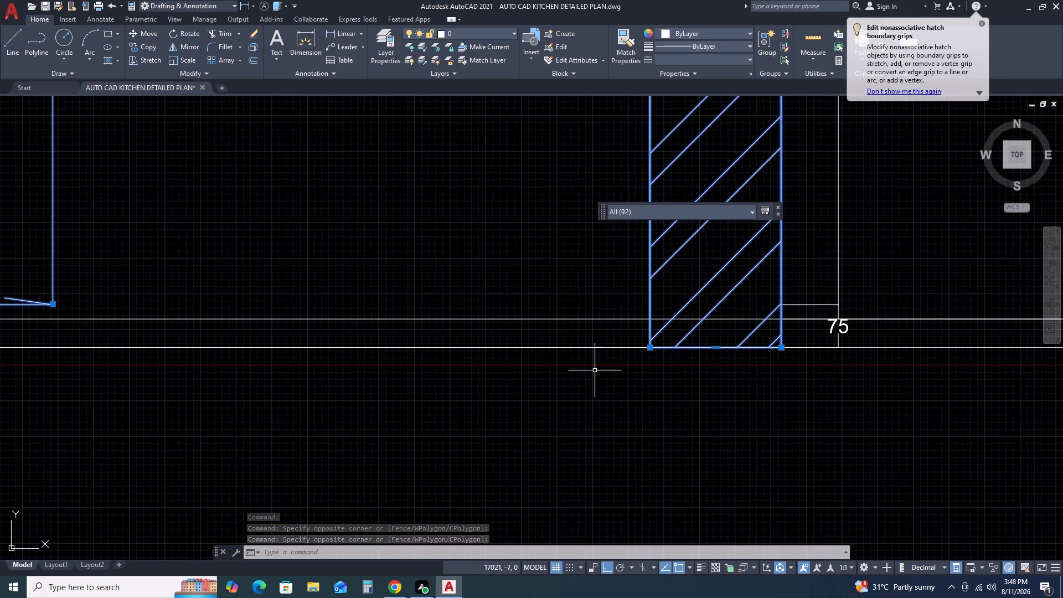
scroll(581, 354, down, 3)
middle_drag(408, 329, 629, 270)
text(M)
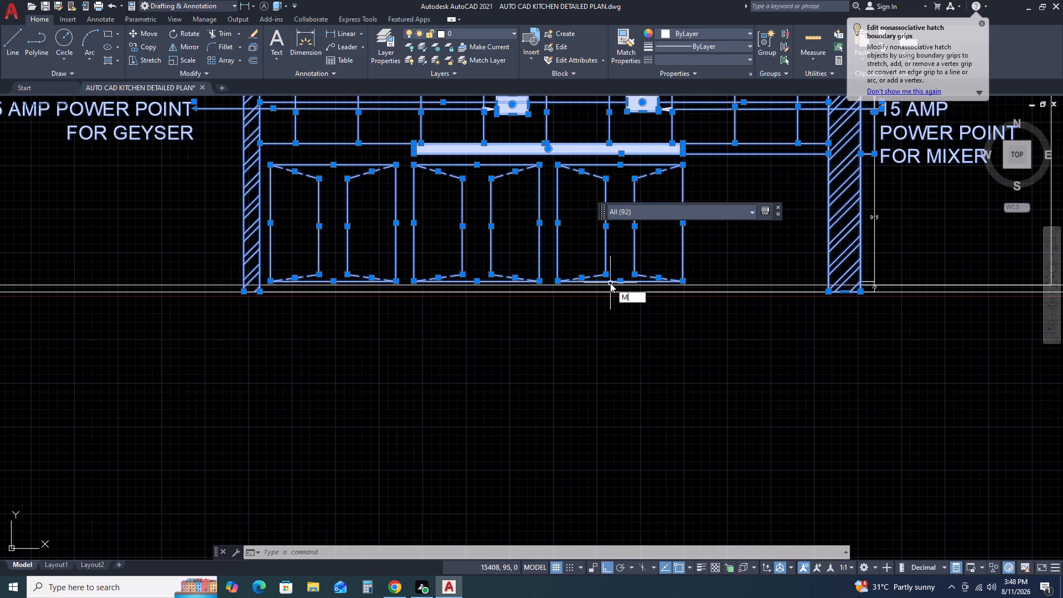
key(space)
scroll(567, 276, up, 3)
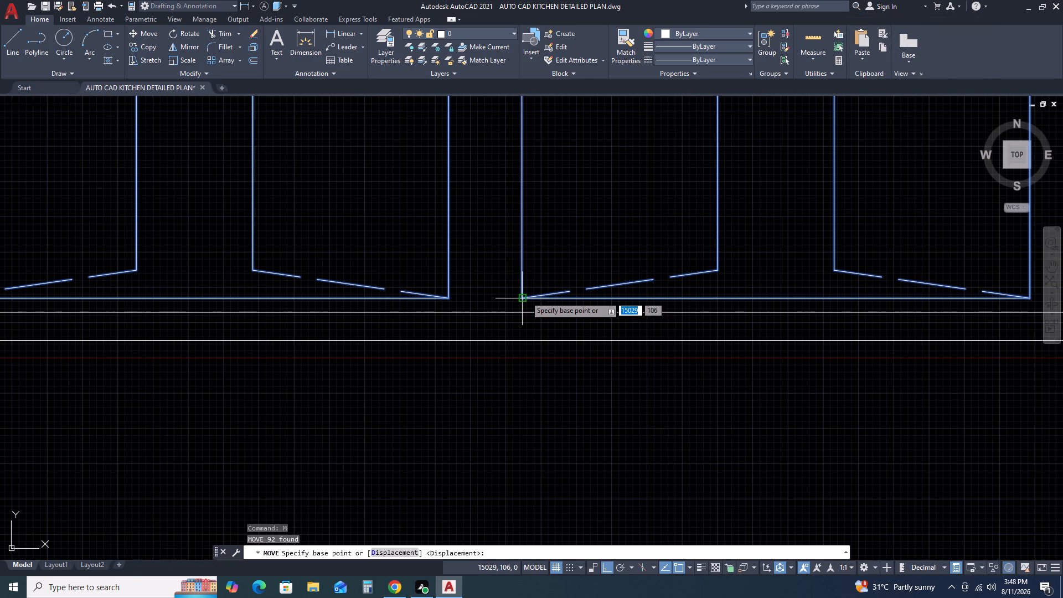
click(524, 297)
click(523, 310)
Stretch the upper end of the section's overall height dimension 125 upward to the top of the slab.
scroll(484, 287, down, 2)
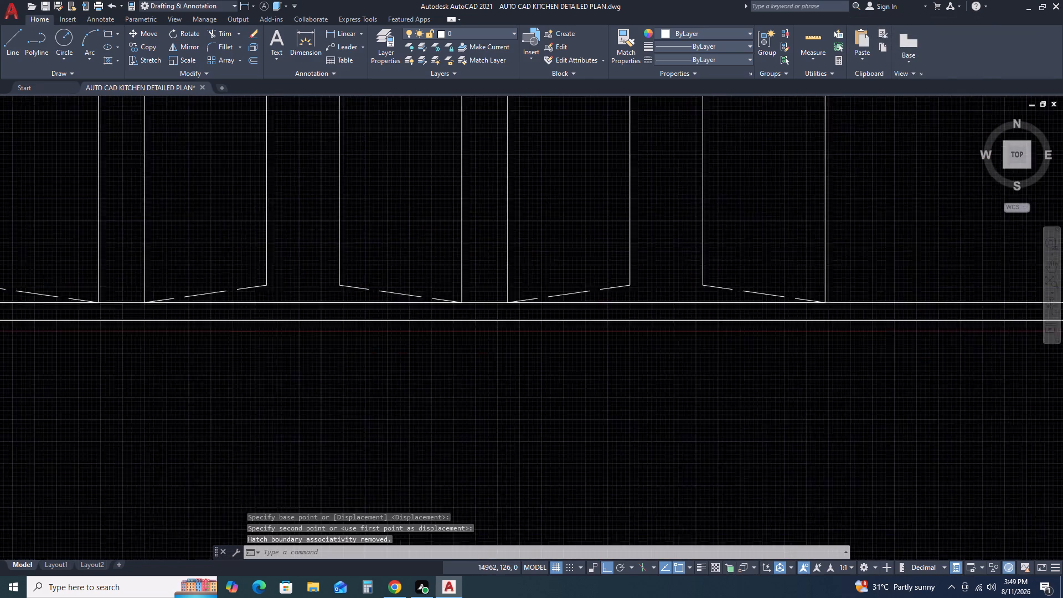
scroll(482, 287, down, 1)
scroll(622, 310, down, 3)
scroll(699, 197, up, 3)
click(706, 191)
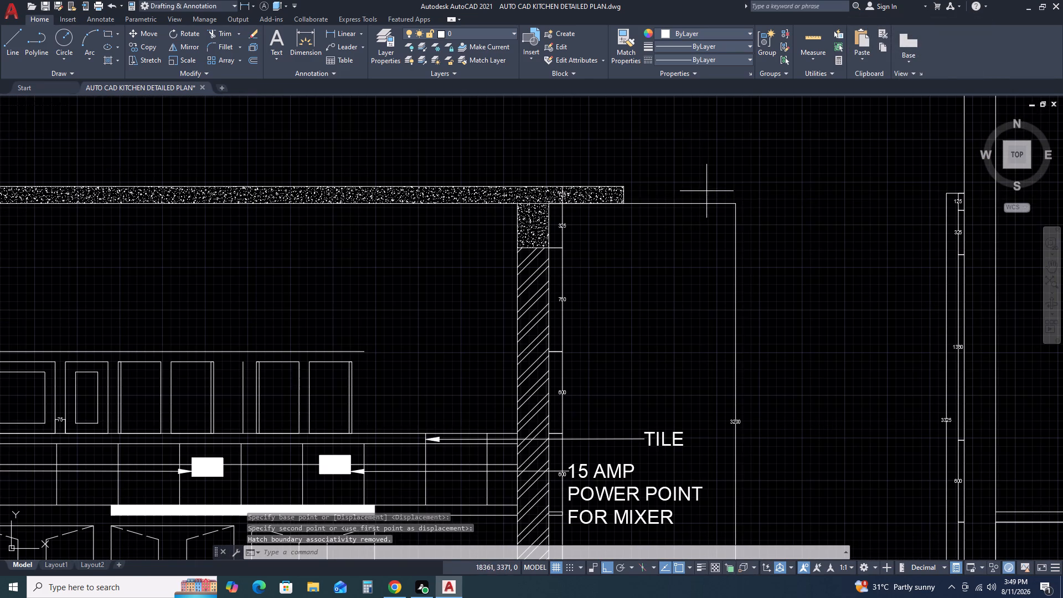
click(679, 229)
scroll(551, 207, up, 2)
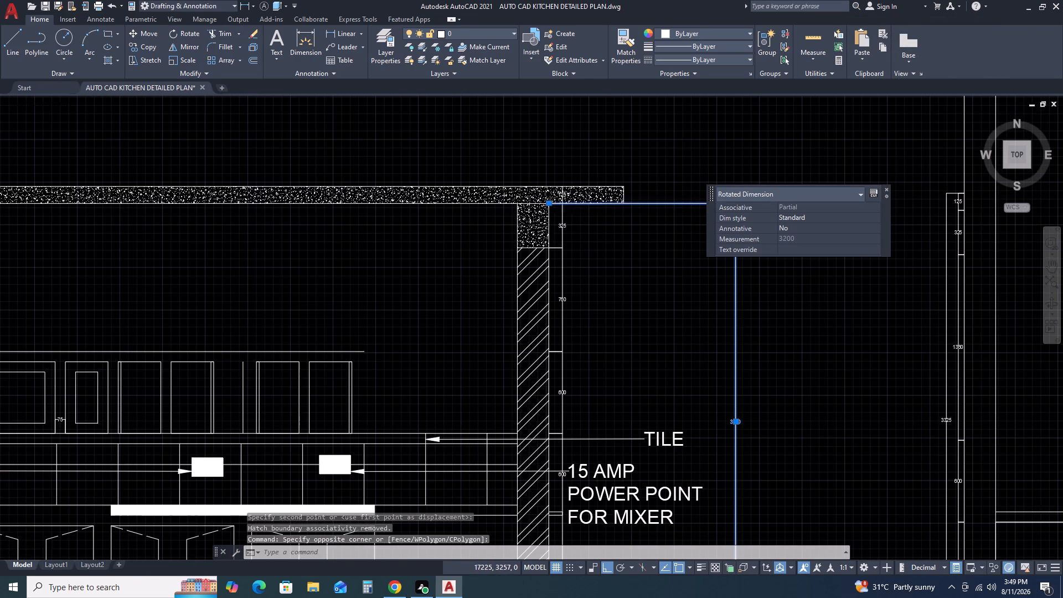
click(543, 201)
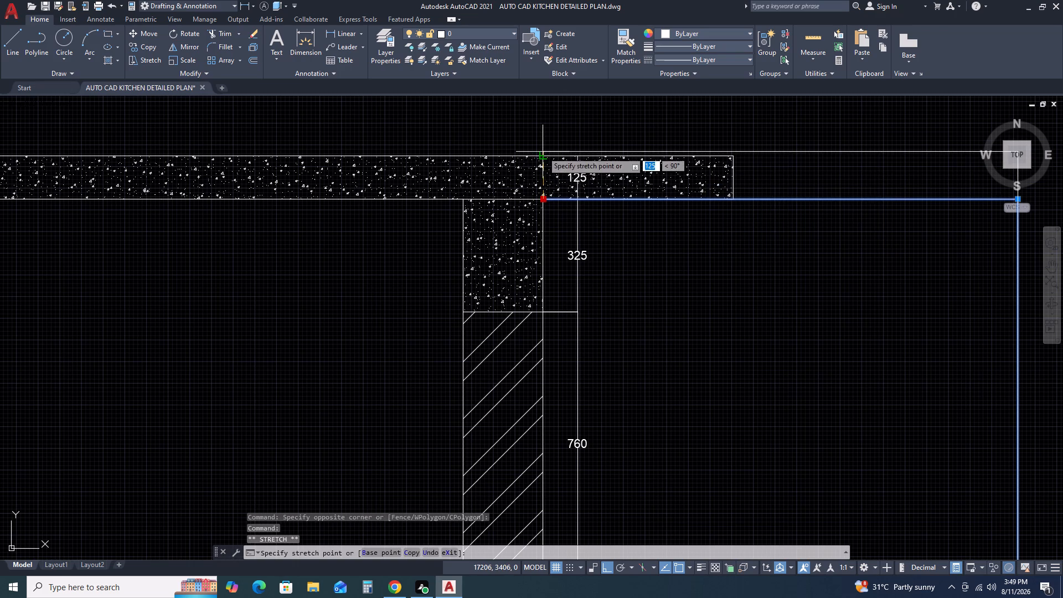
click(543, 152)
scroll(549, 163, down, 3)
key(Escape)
Stretch the lower end of the 100 dimension at the hatched wall's base up to the lower horizontal line, making it 75.
scroll(653, 317, up, 2)
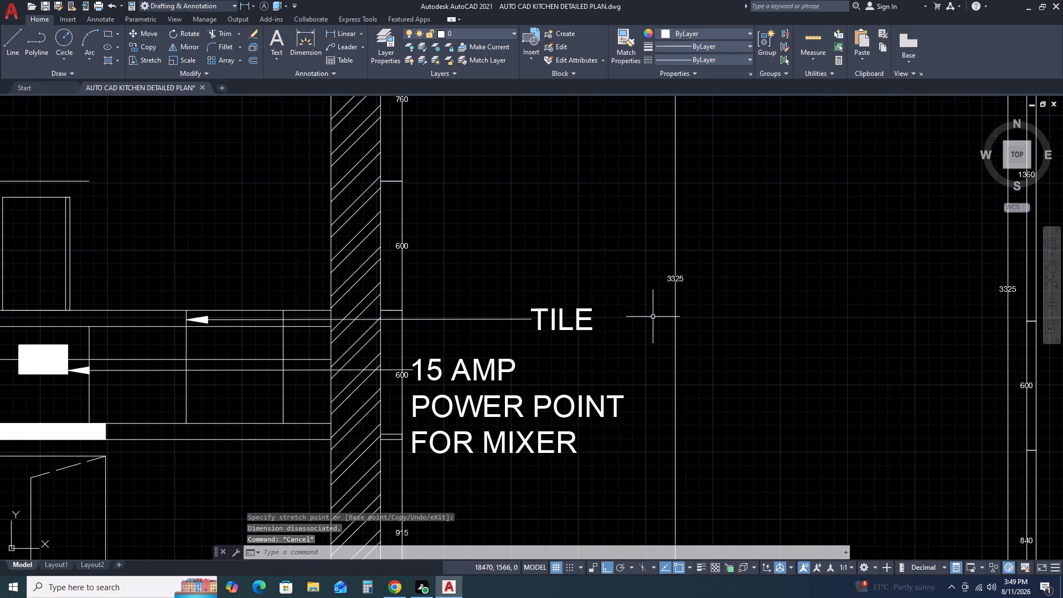
scroll(675, 306, down, 1)
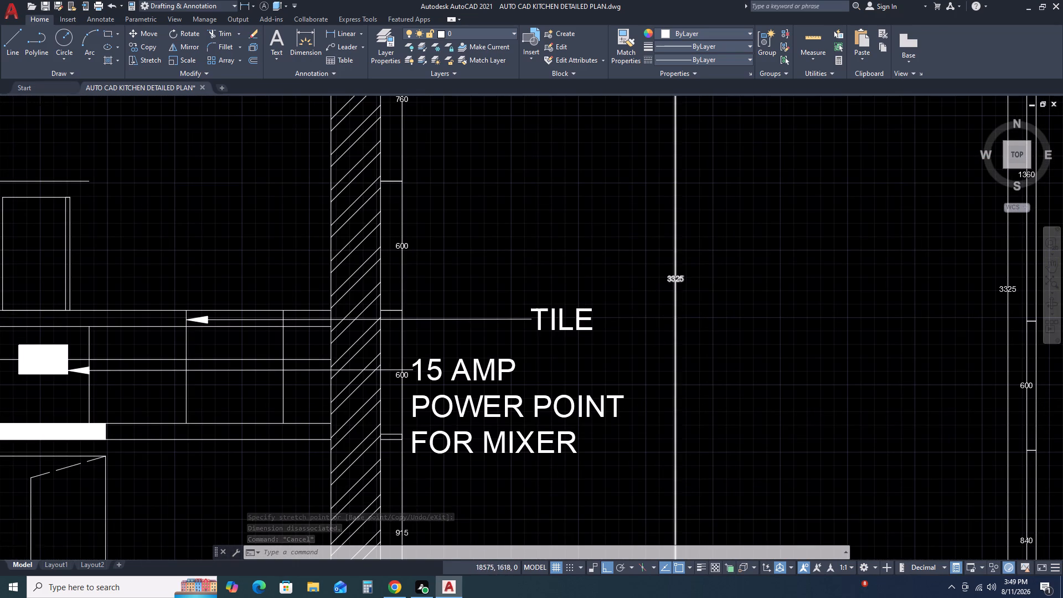
scroll(675, 306, down, 1)
middle_drag(596, 443, 599, 312)
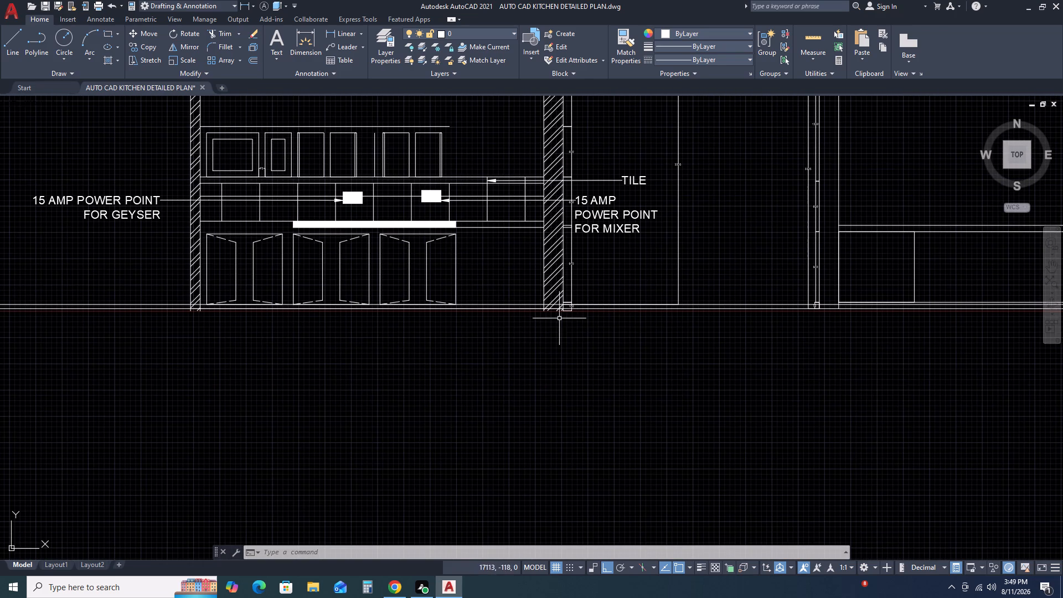
scroll(560, 318, up, 3)
scroll(601, 276, up, 3)
click(628, 275)
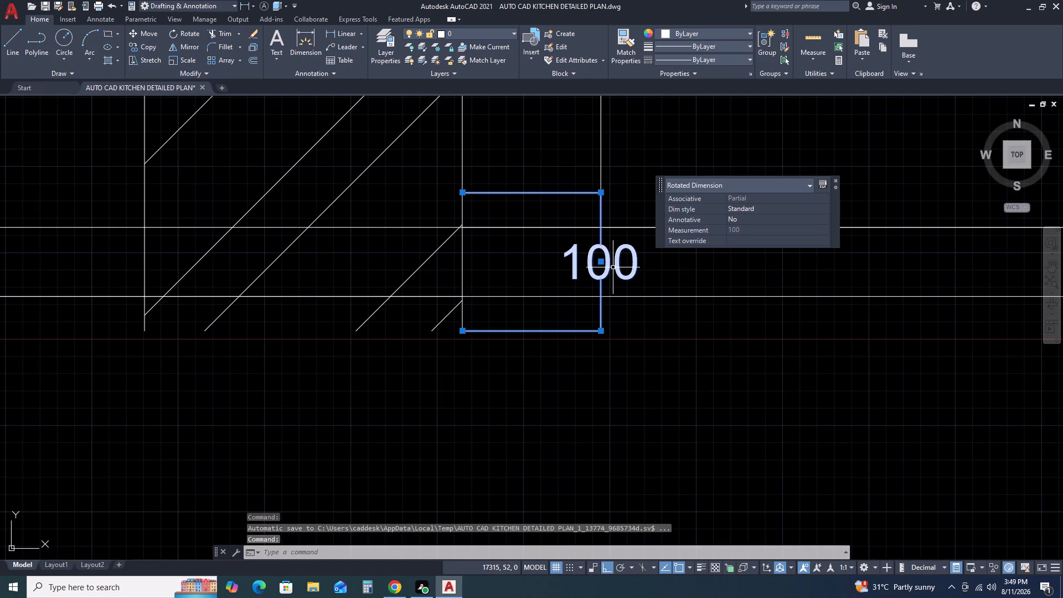
key(Escape)
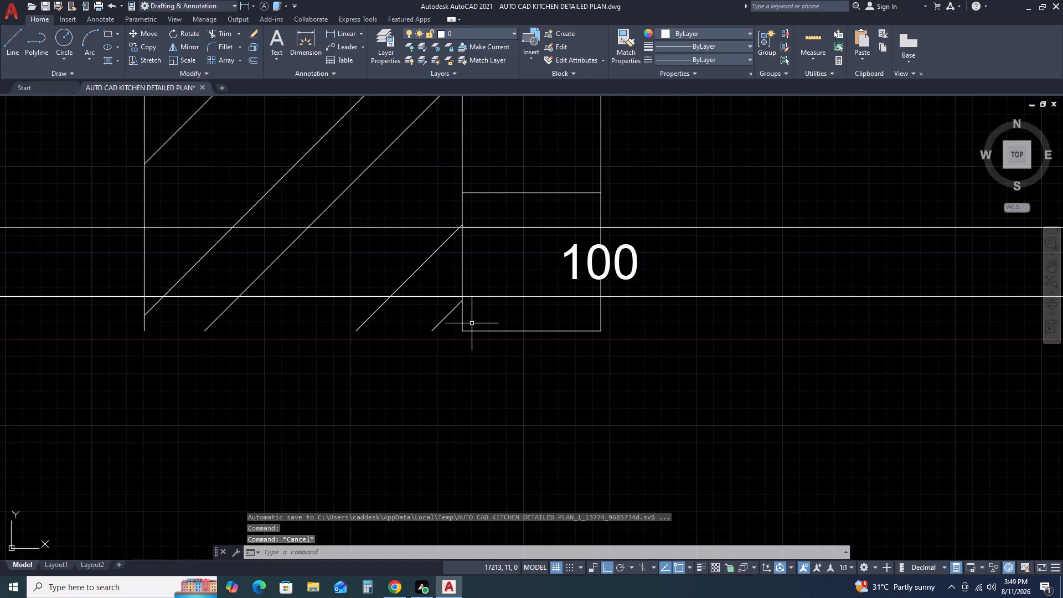
click(472, 323)
click(471, 341)
click(462, 330)
click(462, 295)
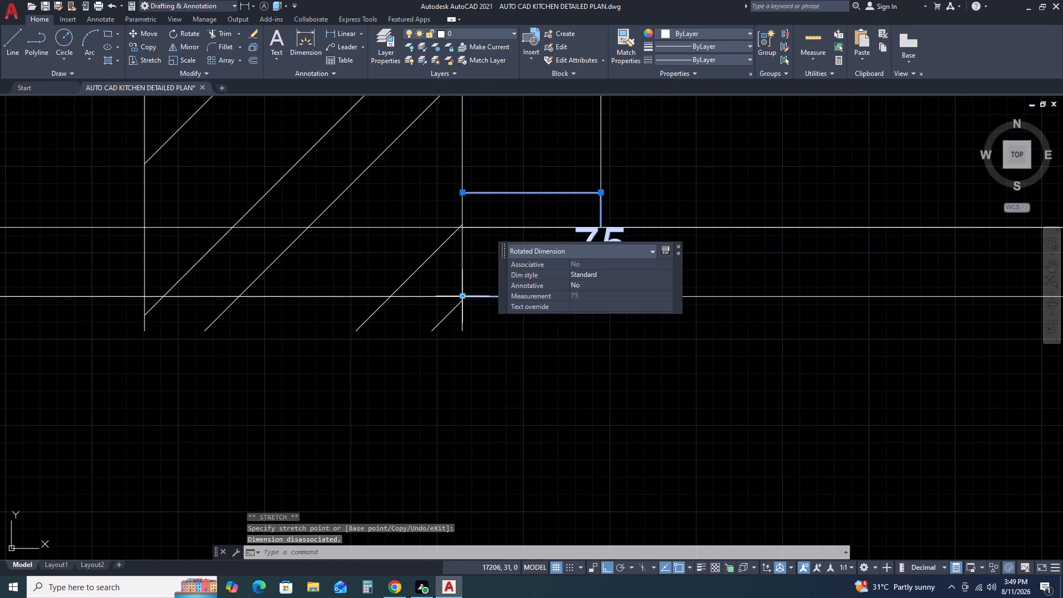
key(Escape)
Erase the overall height dimension and the long horizontal lines that run past the hatched wall's base.
middle_drag(539, 312, 538, 361)
scroll(576, 347, down, 2)
middle_drag(643, 352, 580, 347)
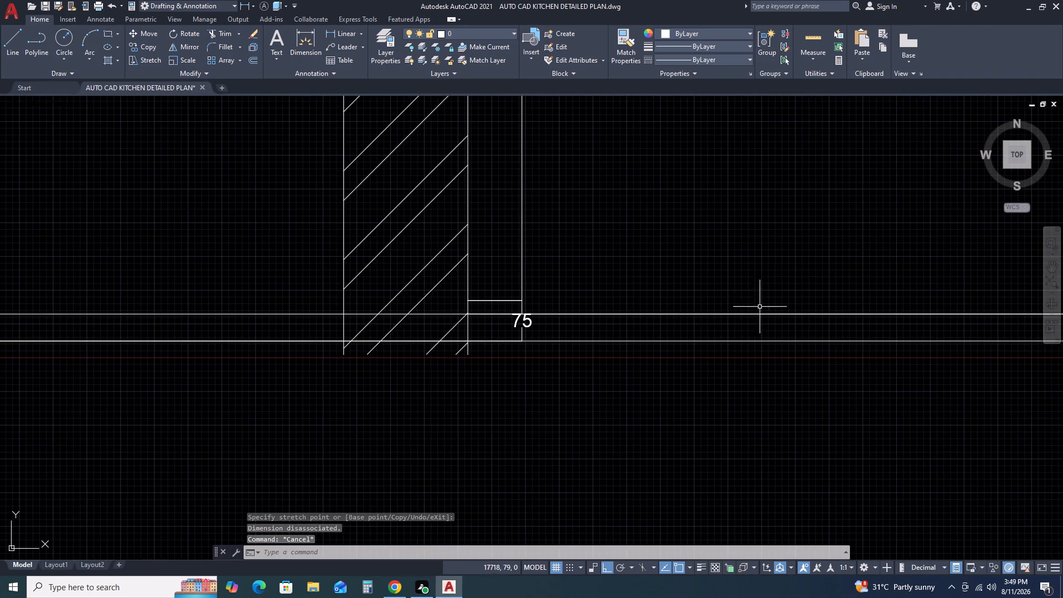
drag(780, 293, 771, 298)
click(712, 373)
key(Delete)
Stretch the bottom edge of the right wall's hatch 25 upward to the floor line.
scroll(709, 362, down, 6)
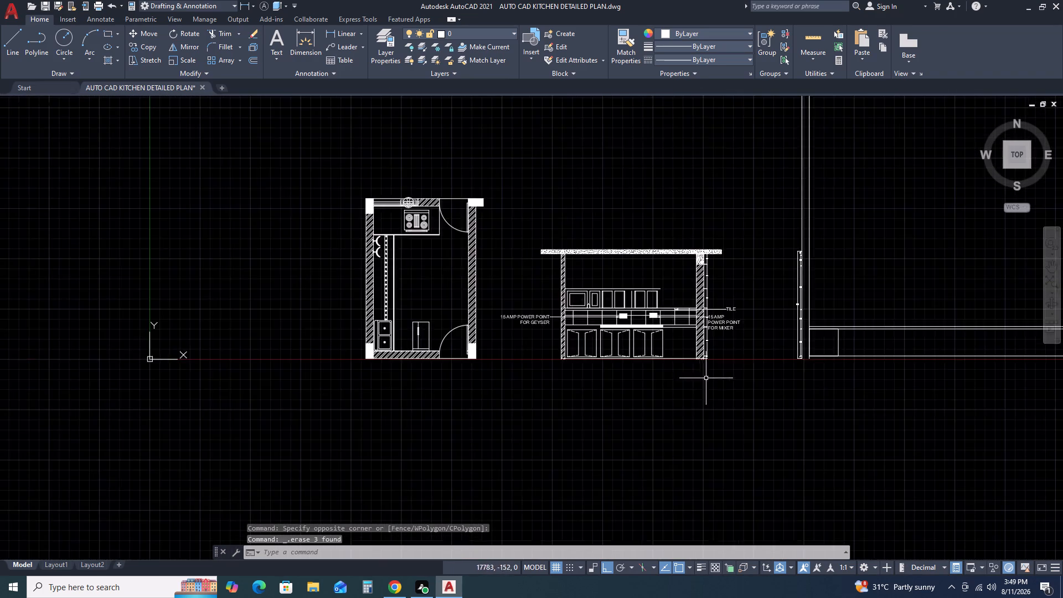
scroll(693, 369, up, 6)
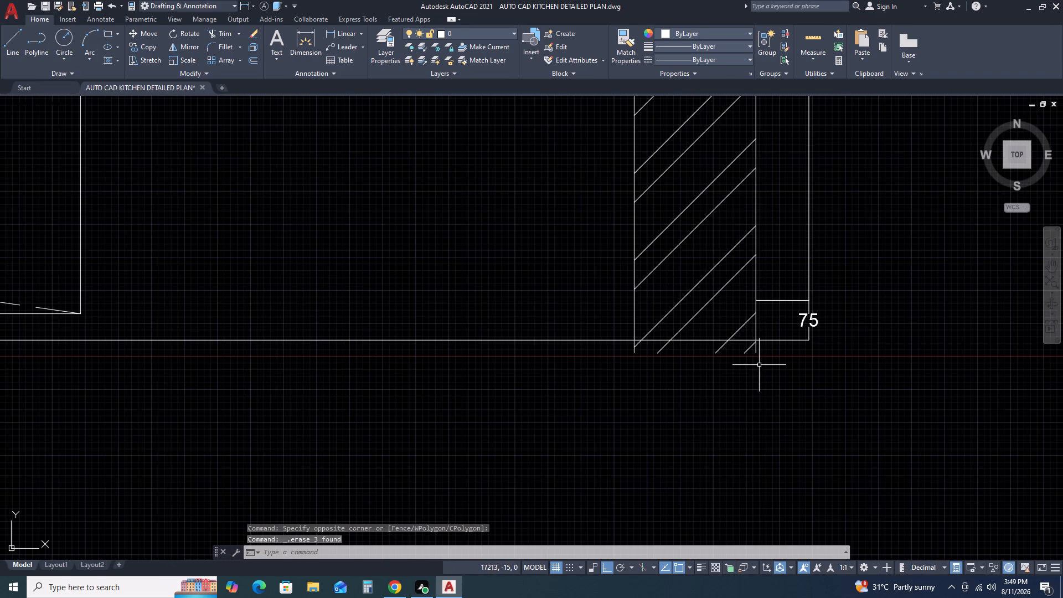
click(775, 352)
click(737, 351)
scroll(704, 361, up, 3)
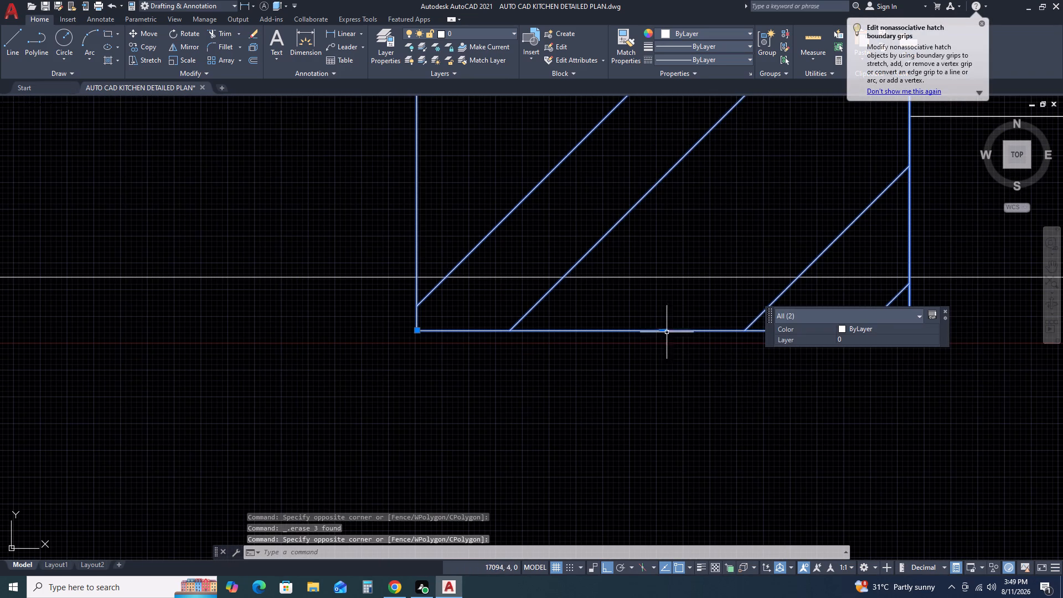
click(664, 331)
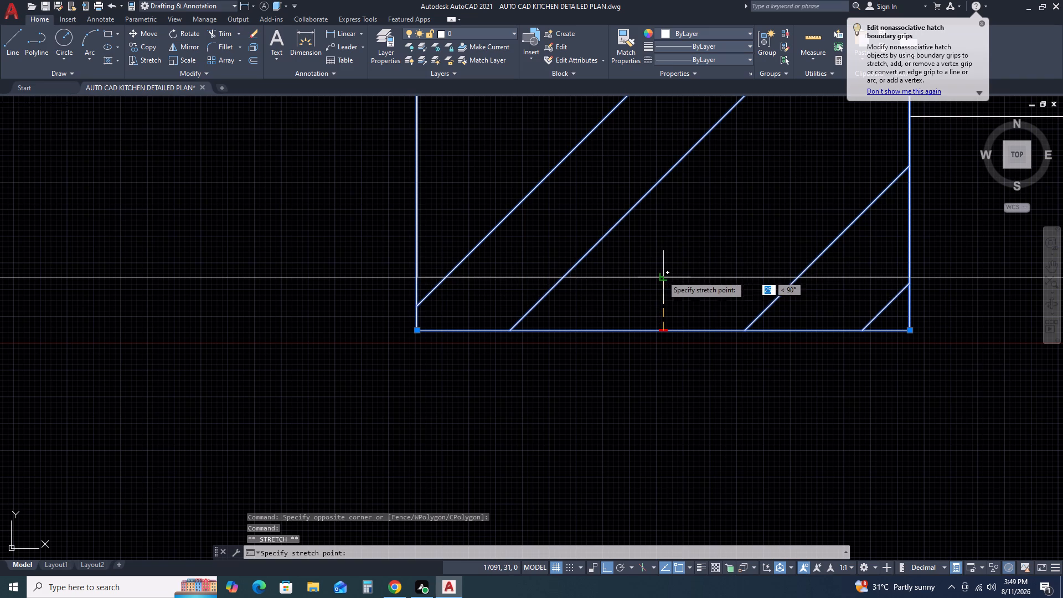
click(662, 276)
key(Escape)
Trim the right wall's vertical edges where they project below the floor line.
text(TR)
key(space)
drag(455, 305, 417, 307)
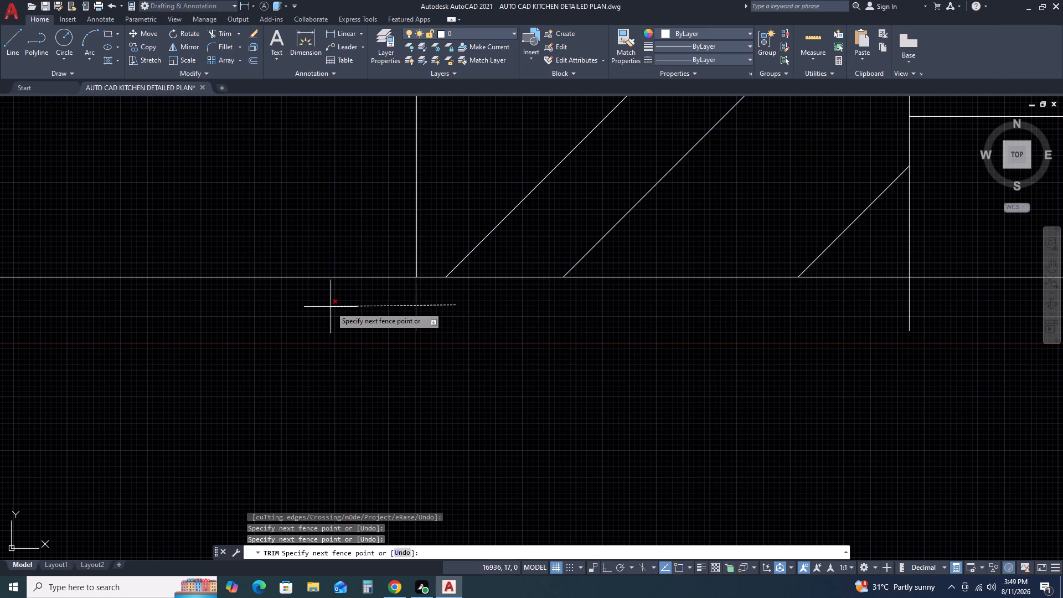
click(331, 307)
click(942, 302)
click(755, 333)
key(Escape)
scroll(499, 366, down, 4)
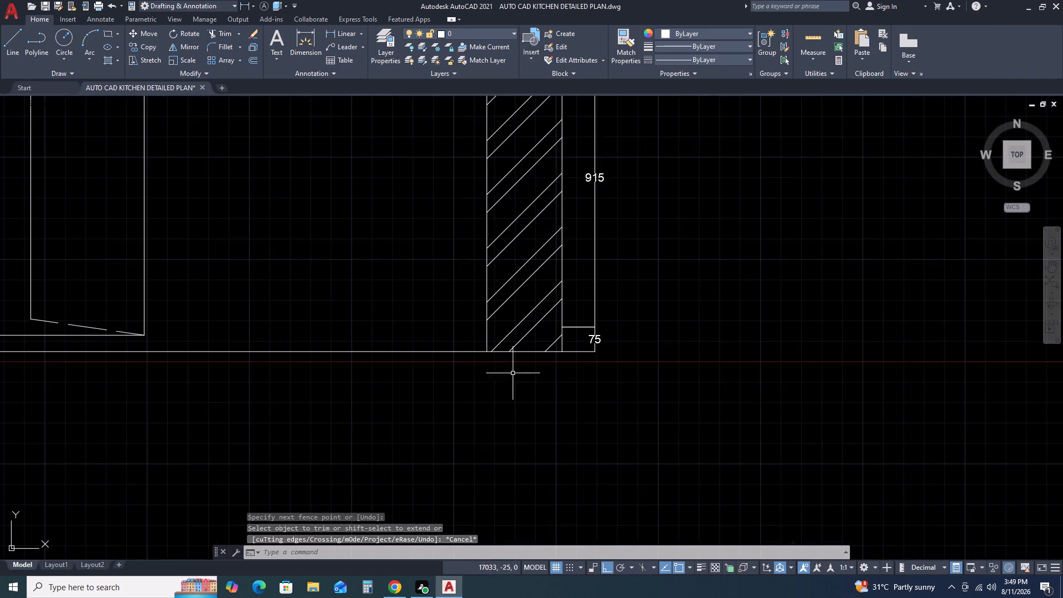
Stretch the bottom edge of the left wall's hatch 25 upward to the floor line.
scroll(798, 405, down, 3)
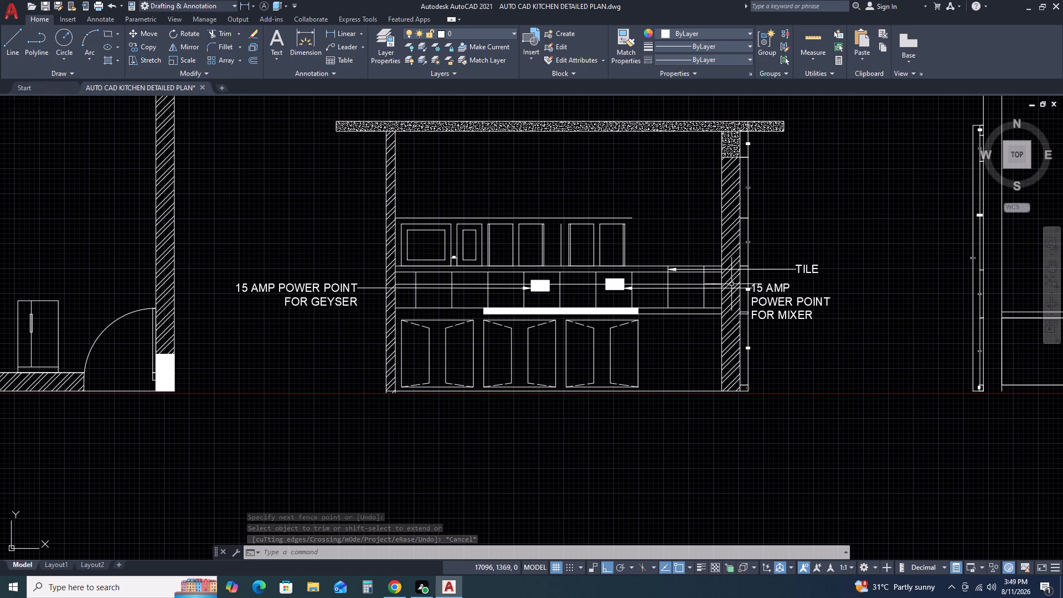
scroll(373, 407, up, 3)
scroll(441, 379, up, 3)
drag(522, 344, 502, 349)
click(395, 364)
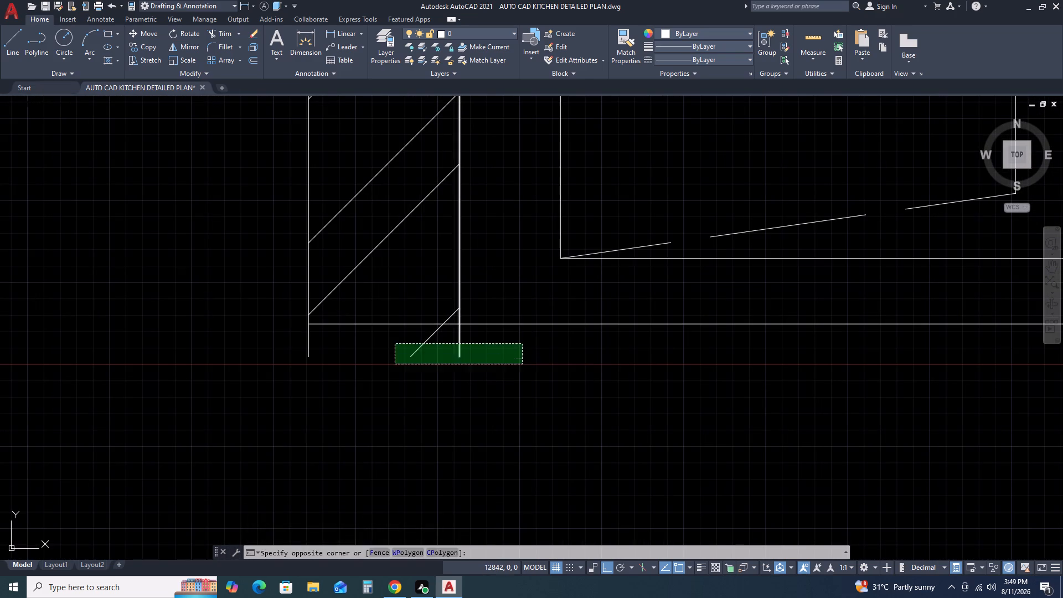
scroll(457, 358, up, 3)
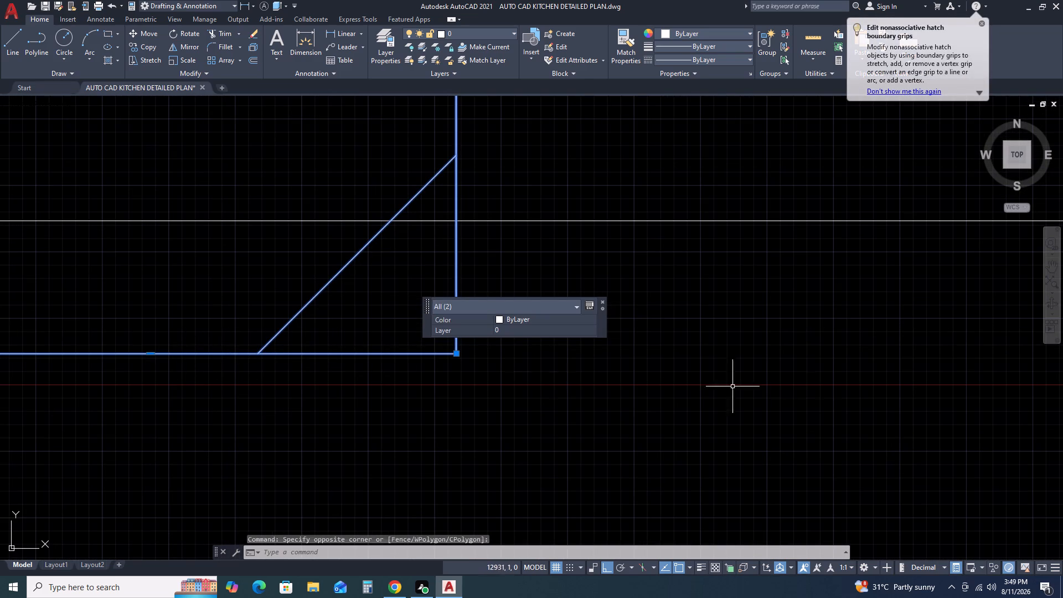
click(149, 354)
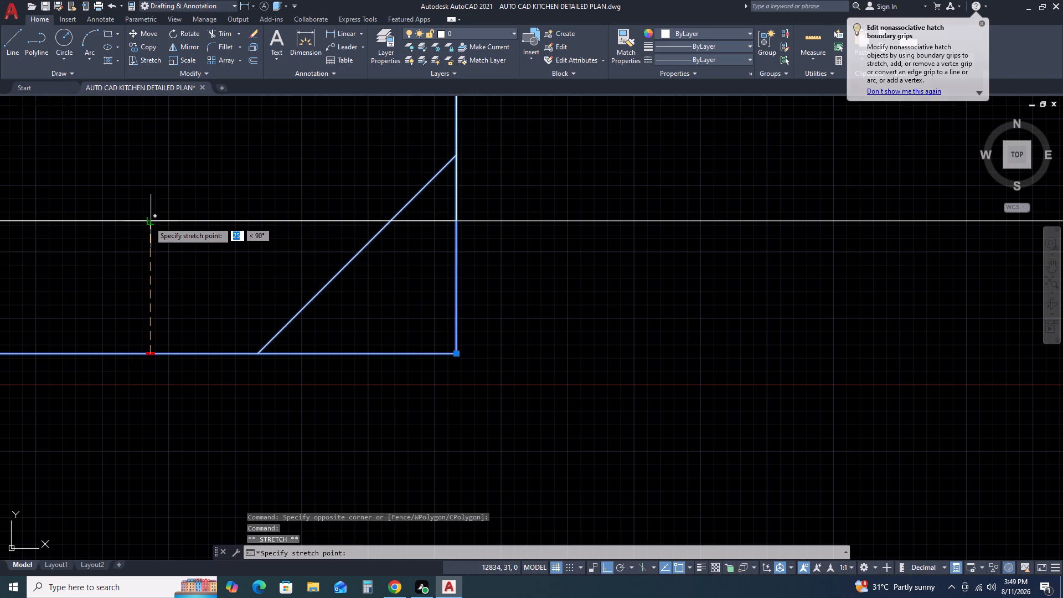
click(149, 221)
key(Escape)
Trim the left wall's vertical edges where they project below the floor line.
scroll(463, 357, down, 1)
text(TR)
key(space)
drag(517, 315, 479, 323)
click(16, 327)
scroll(354, 476, down, 5)
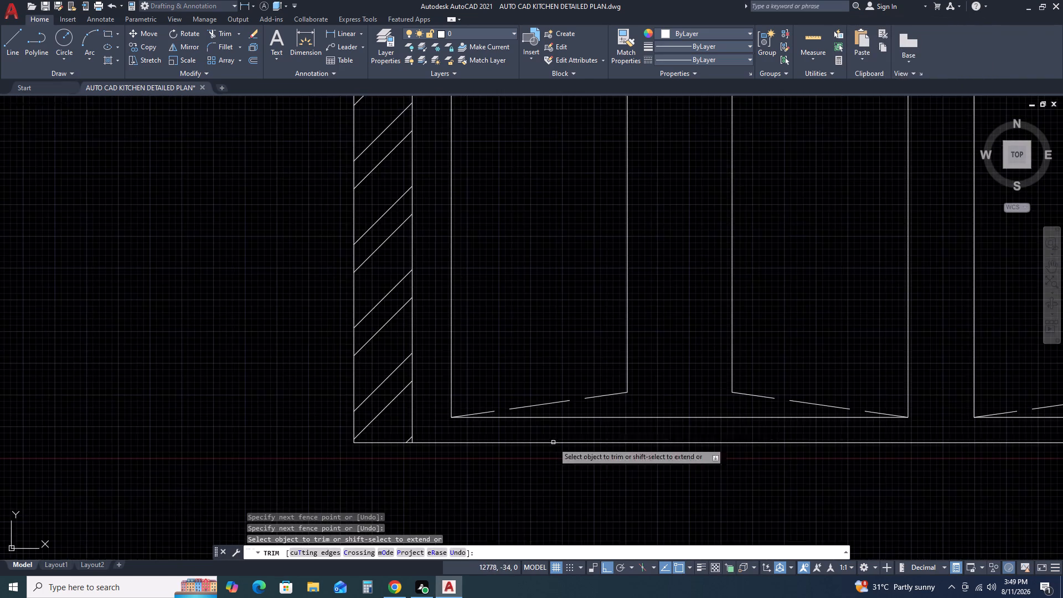
scroll(612, 421, down, 2)
key(Escape)
scroll(502, 423, down, 2)
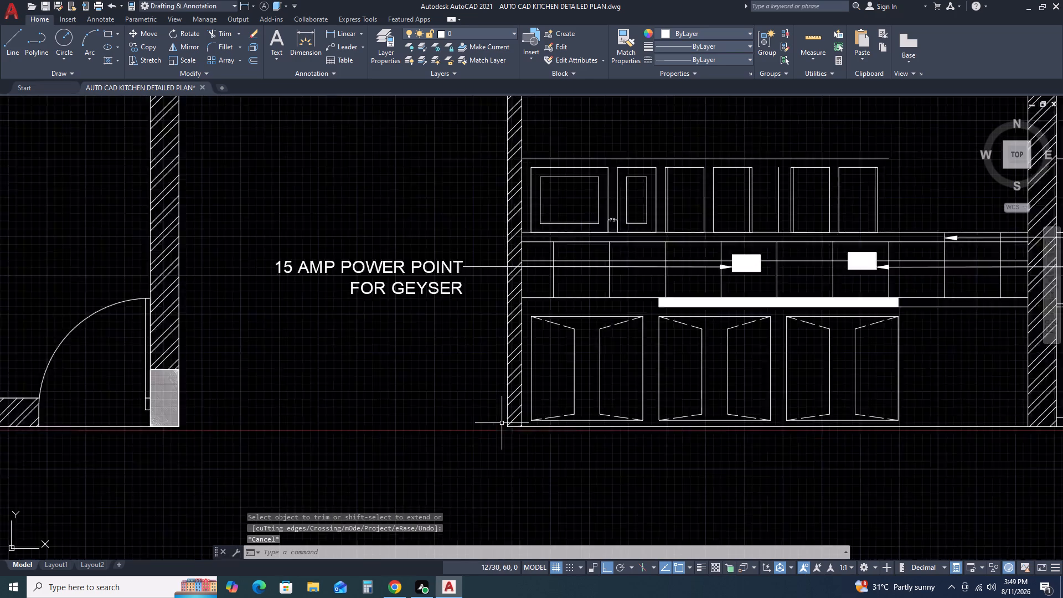
Add a vertical linear dimension from the slab's top outer corner to the floor line, placed outside the mixer power point note.
scroll(865, 170, up, 3)
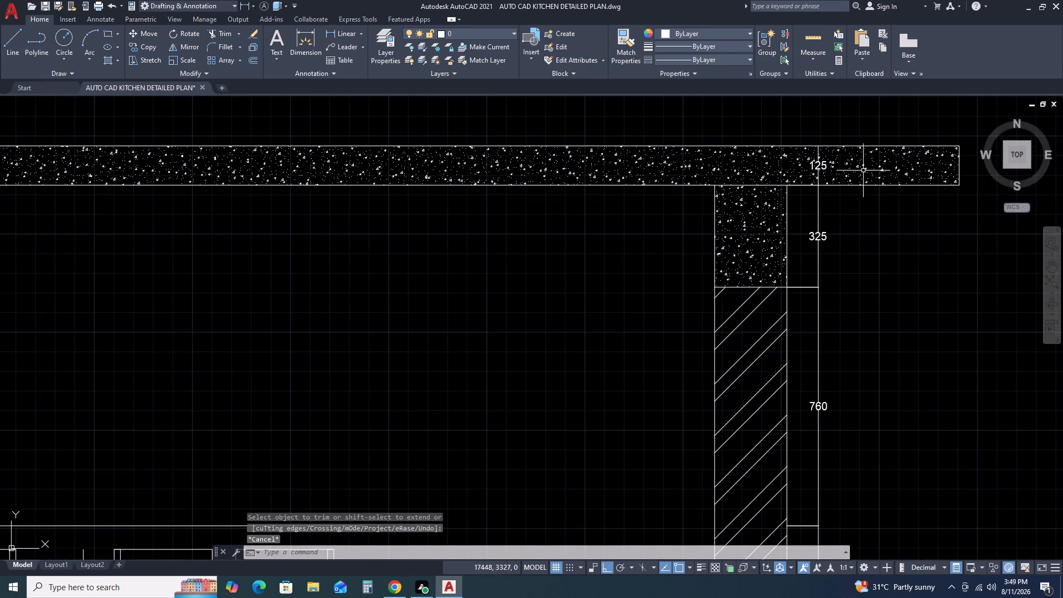
scroll(799, 182, up, 1)
middle_drag(832, 194, 514, 181)
scroll(503, 184, down, 3)
scroll(567, 215, down, 1)
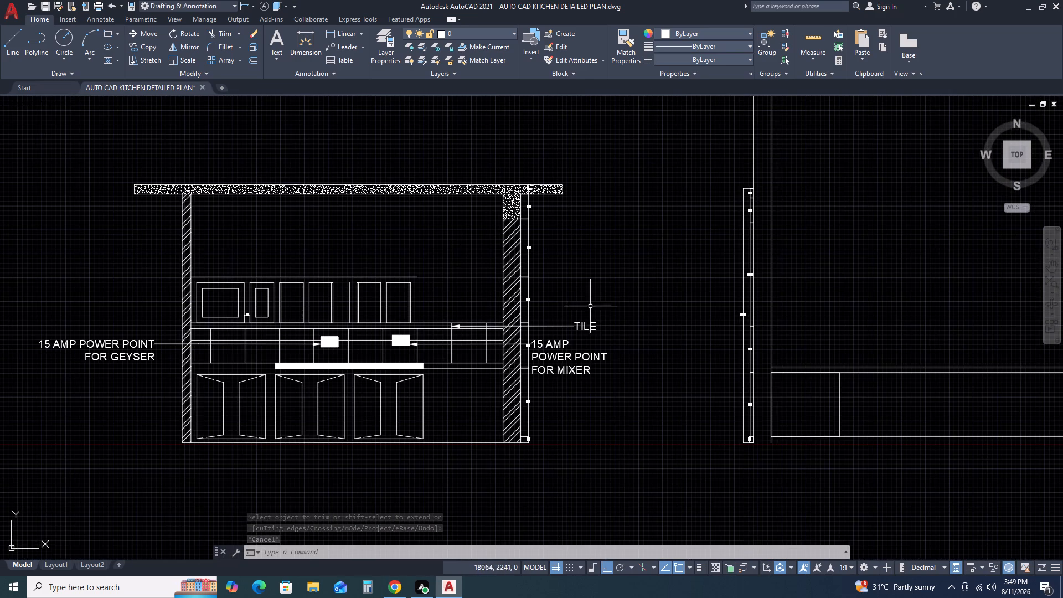
middle_drag(592, 325, 602, 264)
text(DLI)
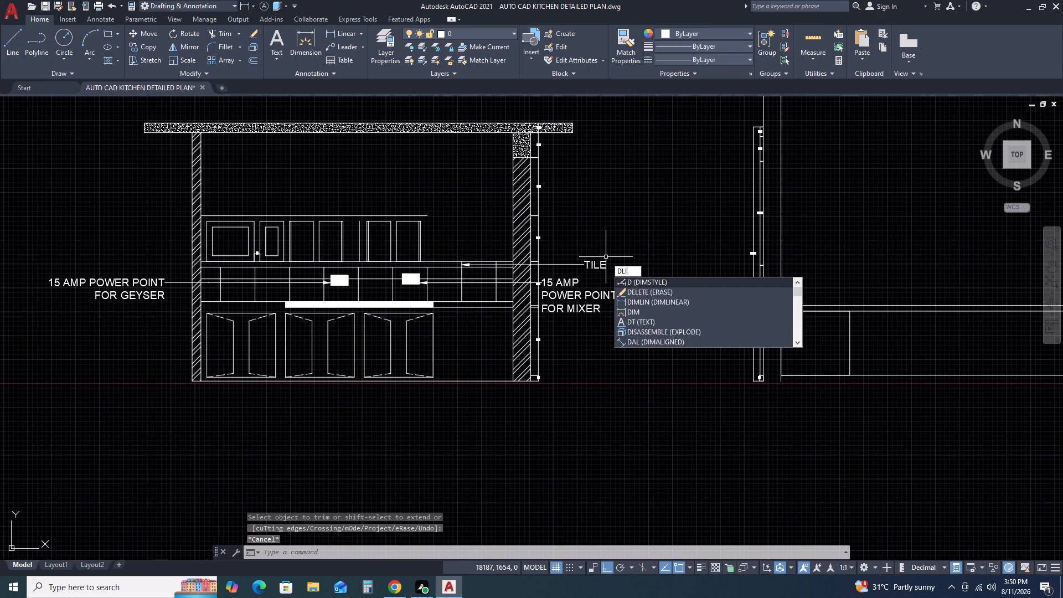
key(space)
click(570, 120)
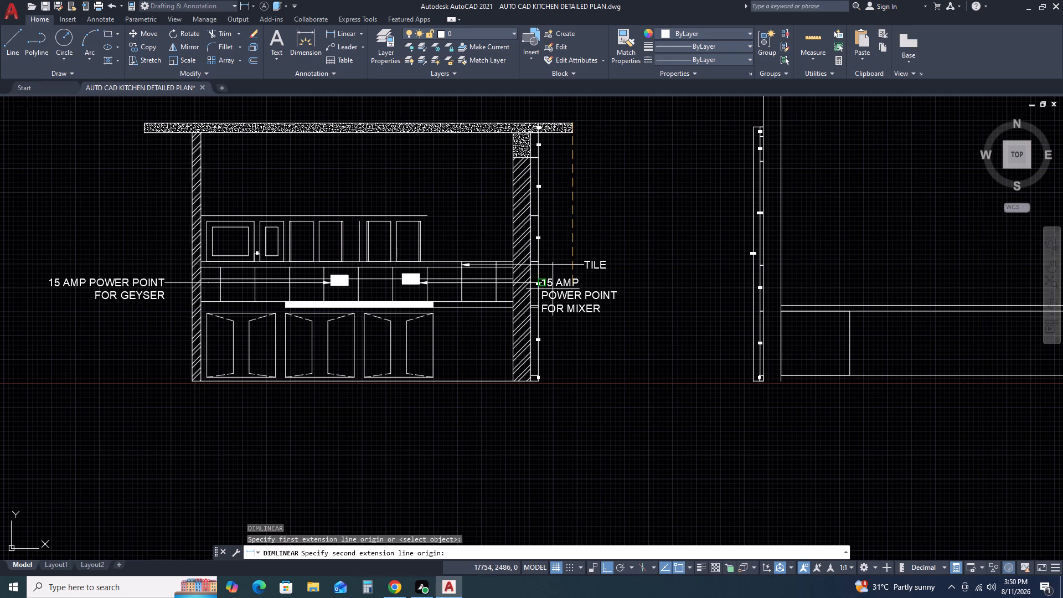
scroll(537, 381, up, 3)
click(537, 390)
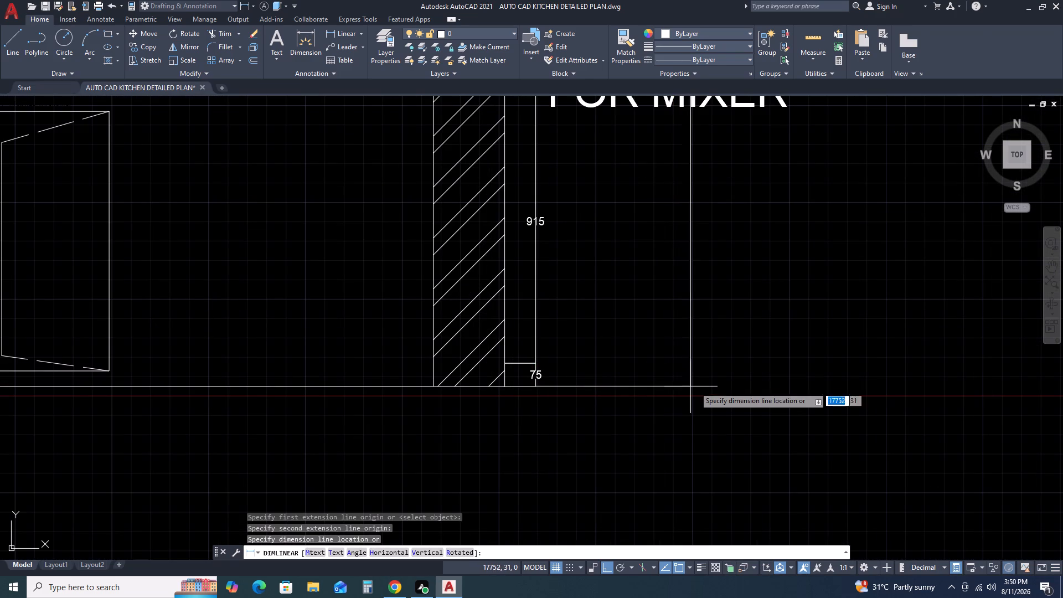
scroll(765, 390, down, 2)
click(821, 396)
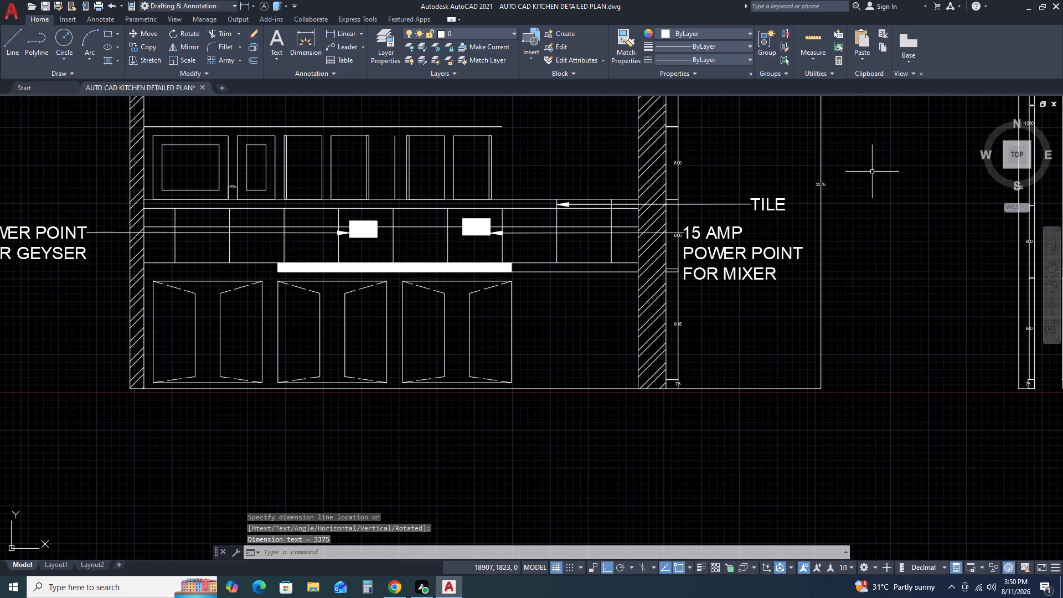
Stretch the lower end of the new overall height dimension 75 upward to the top of the 75 base dimension, making it 3300.
scroll(848, 178, up, 3)
scroll(844, 184, down, 2)
middle_drag(839, 194, 825, 249)
scroll(837, 197, down, 1)
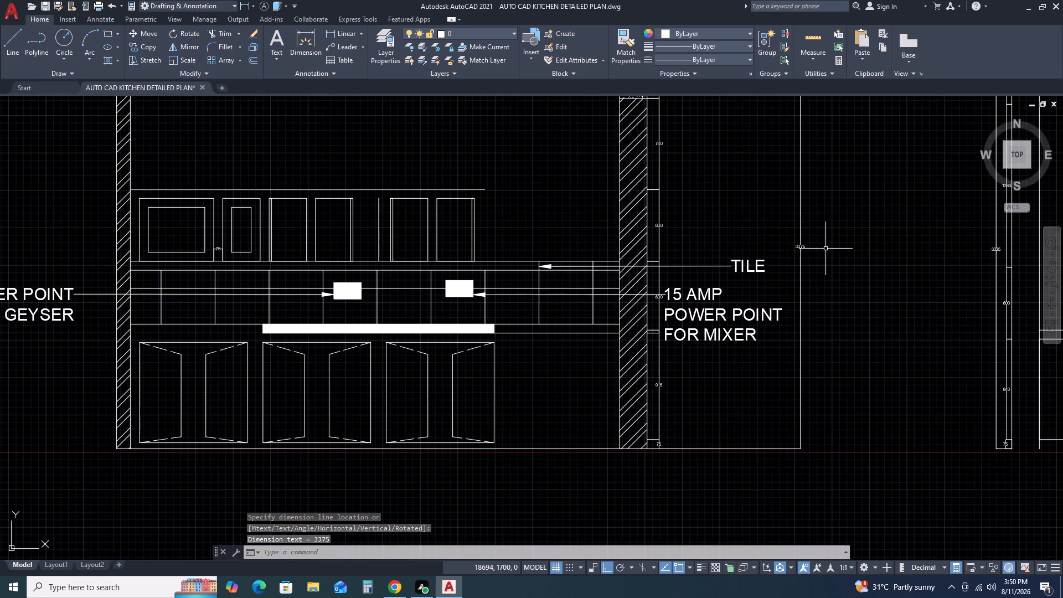
scroll(825, 249, down, 1)
middle_drag(798, 320, 792, 366)
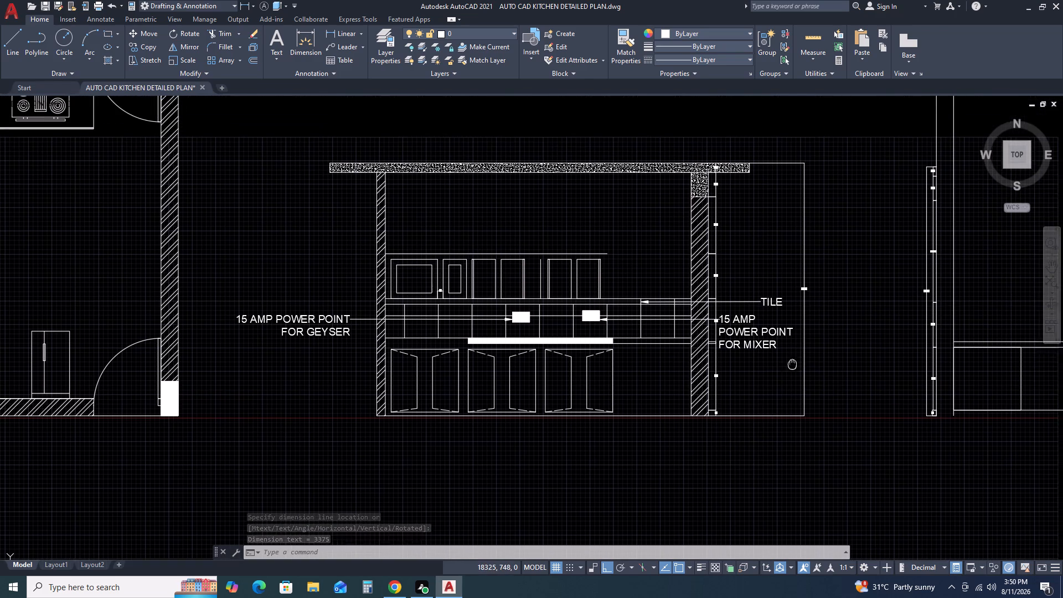
scroll(755, 425, up, 2)
scroll(641, 418, up, 2)
click(713, 407)
click(707, 390)
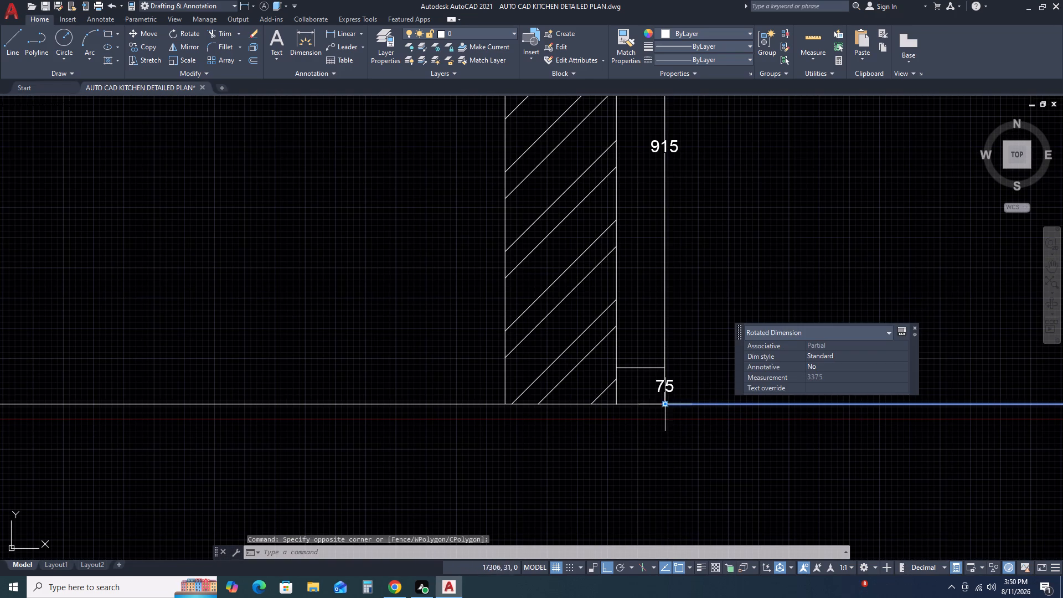
click(664, 404)
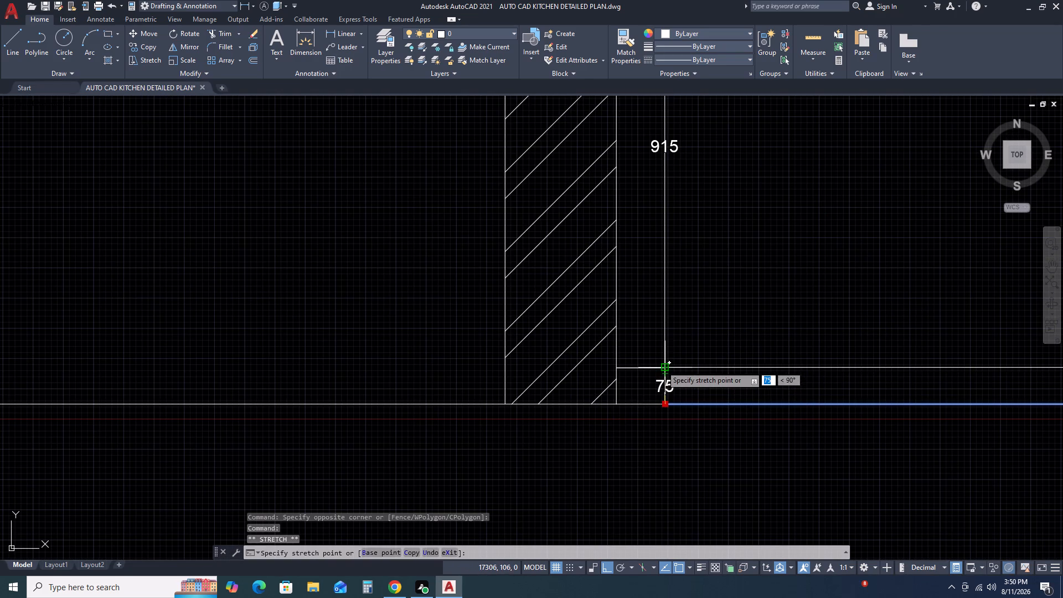
click(662, 366)
scroll(636, 386, down, 2)
middle_drag(659, 359, 536, 396)
middle_click(535, 398)
scroll(531, 398, down, 1)
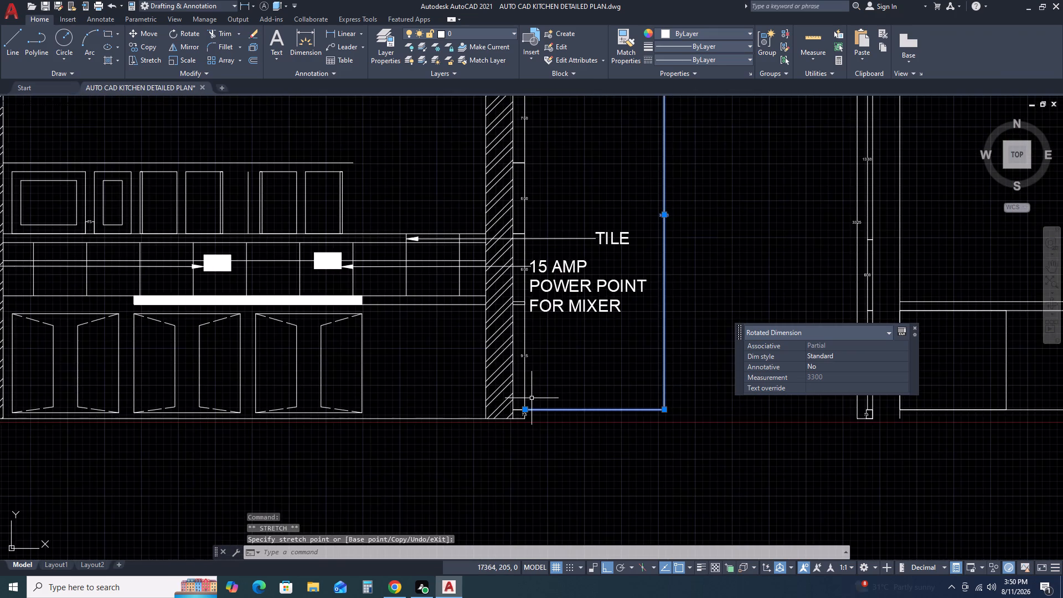
scroll(531, 398, down, 1)
key(Escape)
Examine the overall height dimension against the 75 base dimension and the chained height dimensions beside the right wall.
scroll(627, 295, up, 3)
scroll(626, 295, down, 3)
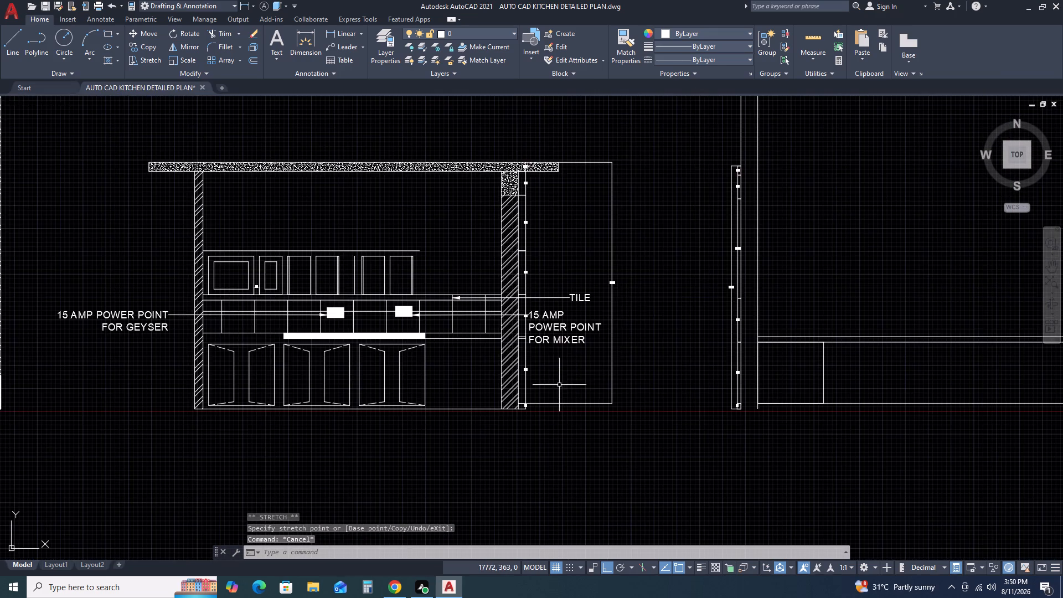
scroll(542, 392, up, 3)
scroll(615, 377, down, 3)
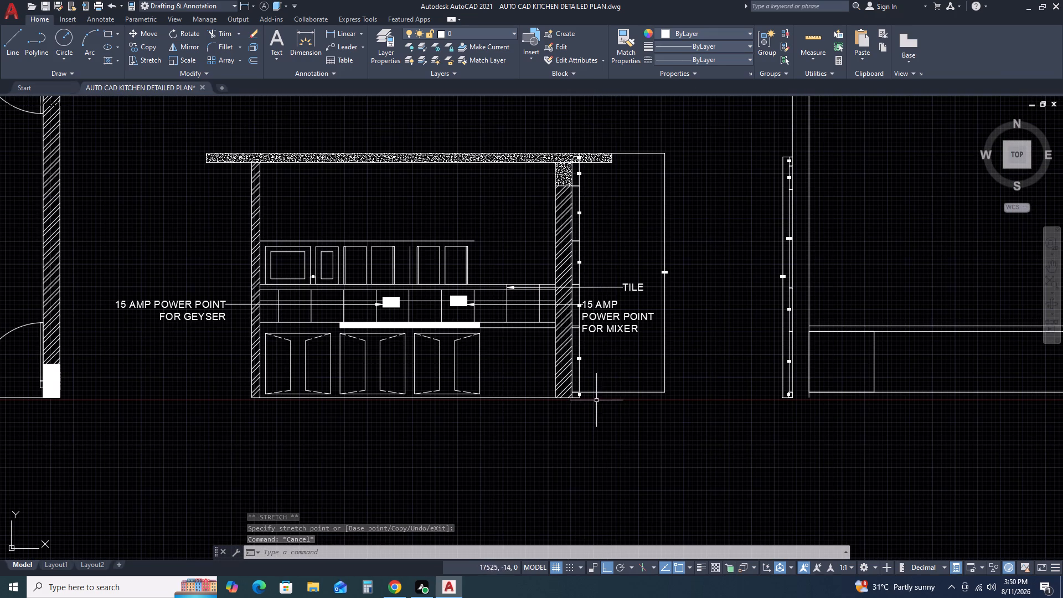
scroll(674, 272, up, 3)
scroll(623, 283, up, 2)
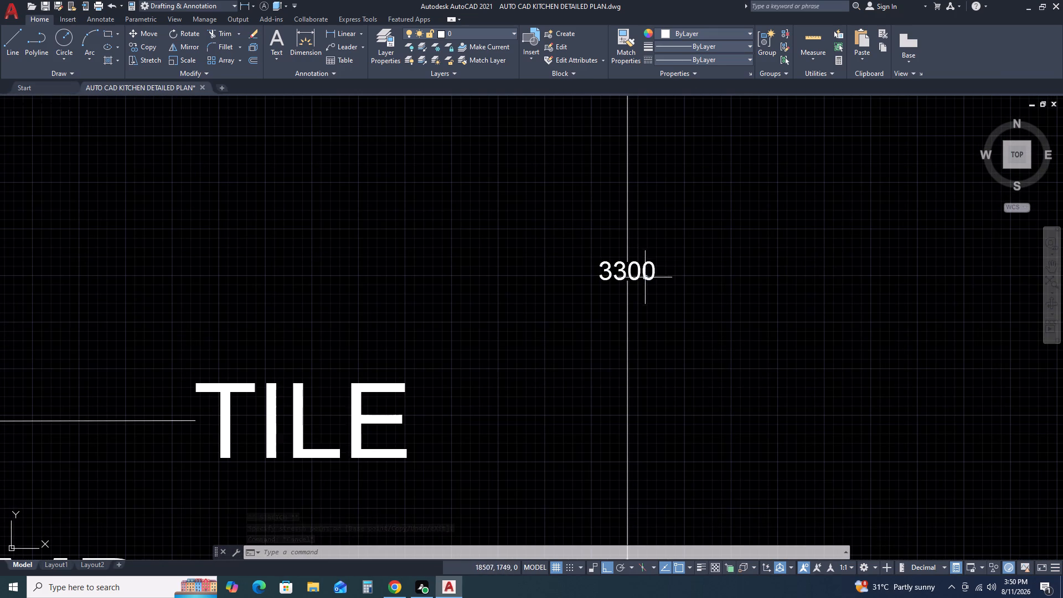
scroll(652, 305, down, 1)
middle_drag(638, 384, 698, 241)
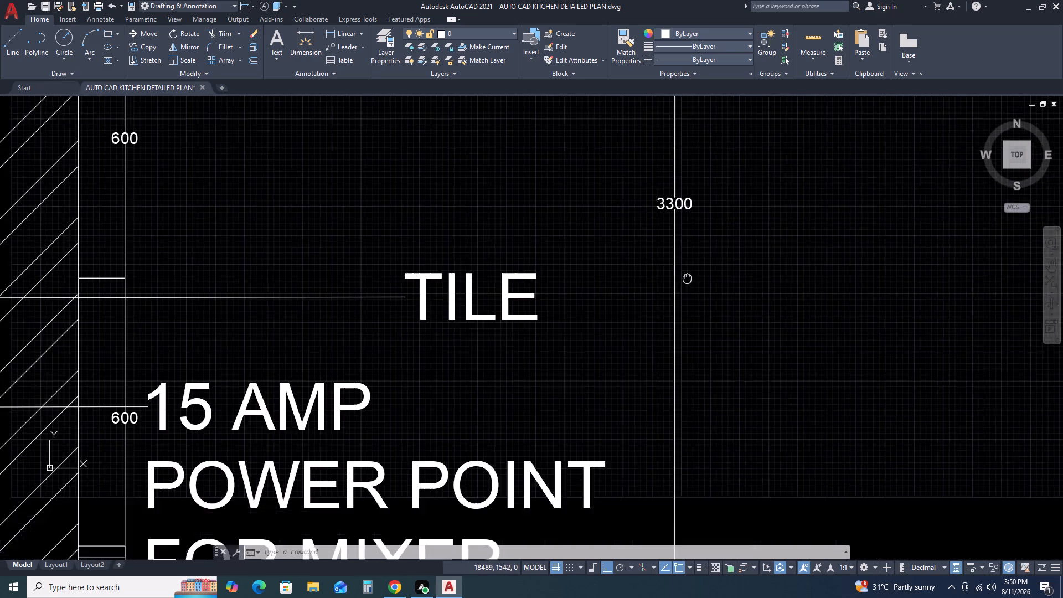
scroll(698, 276, down, 3)
scroll(546, 440, up, 1)
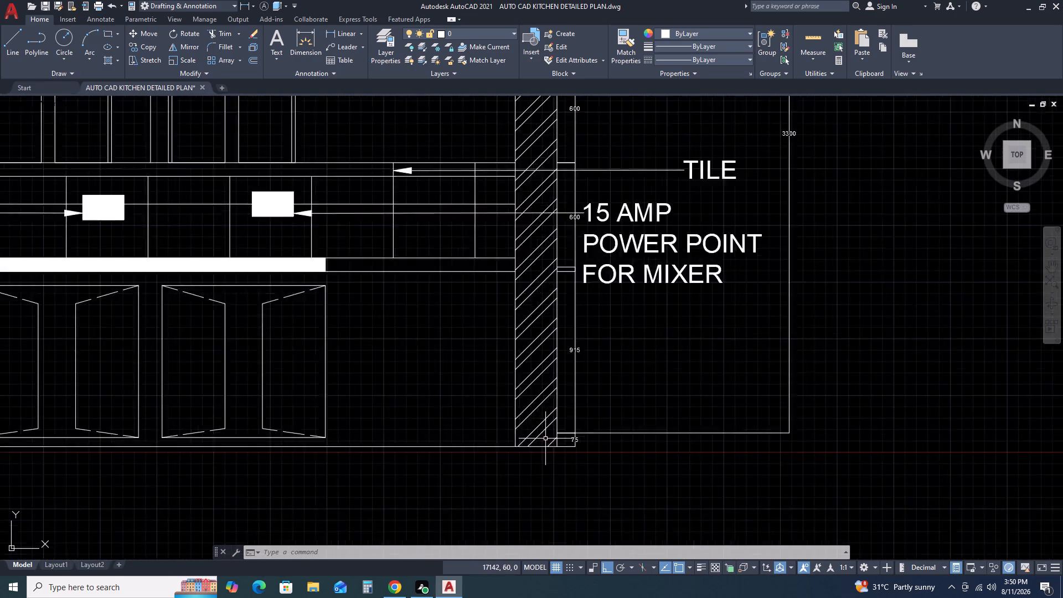
scroll(545, 437, up, 2)
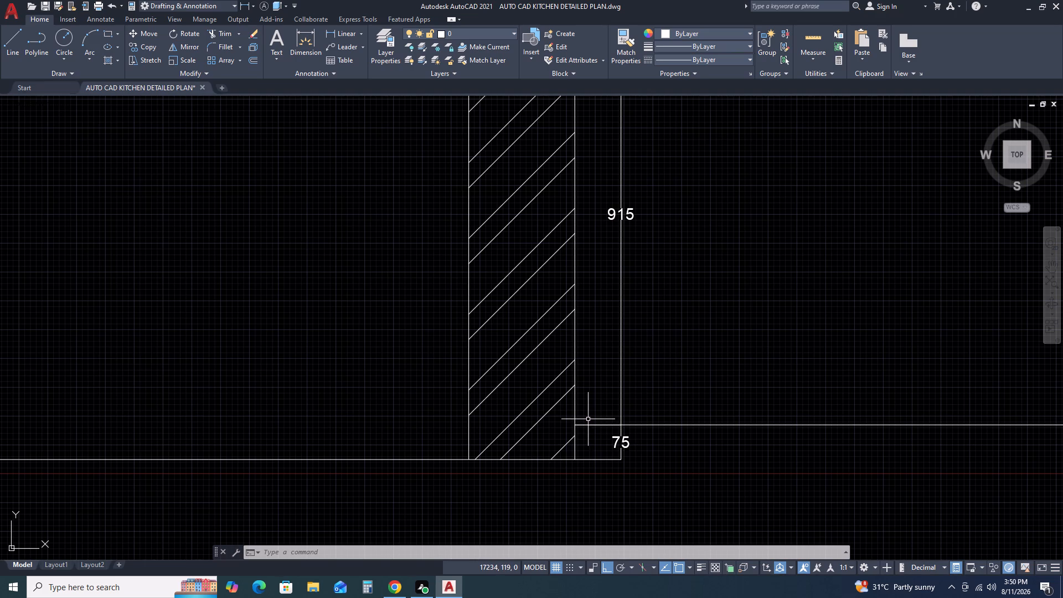
click(652, 424)
scroll(647, 431, down, 2)
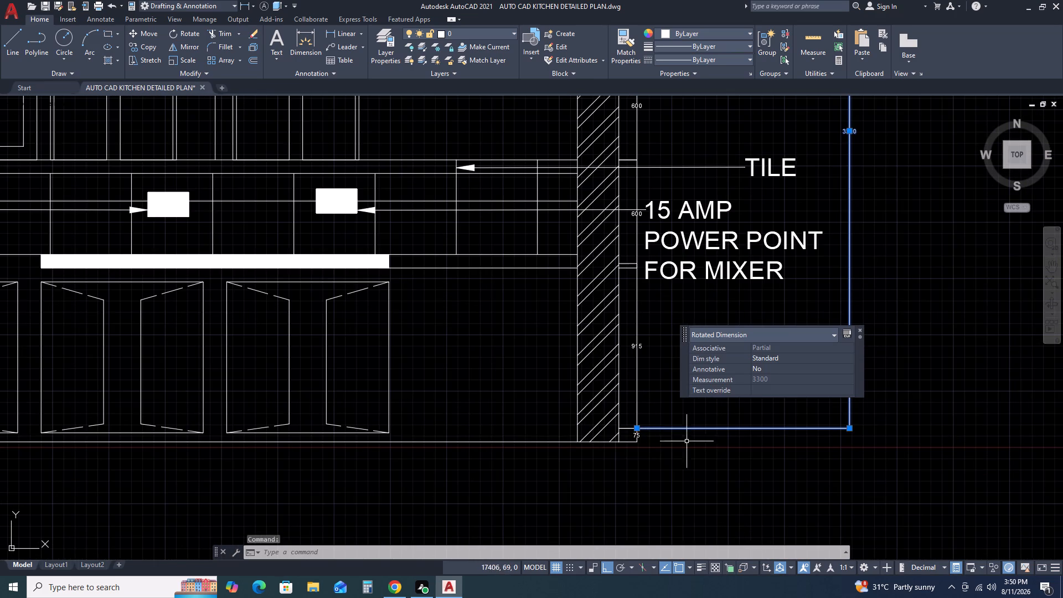
middle_drag(636, 440, 529, 439)
middle_click(525, 439)
scroll(518, 437, down, 1)
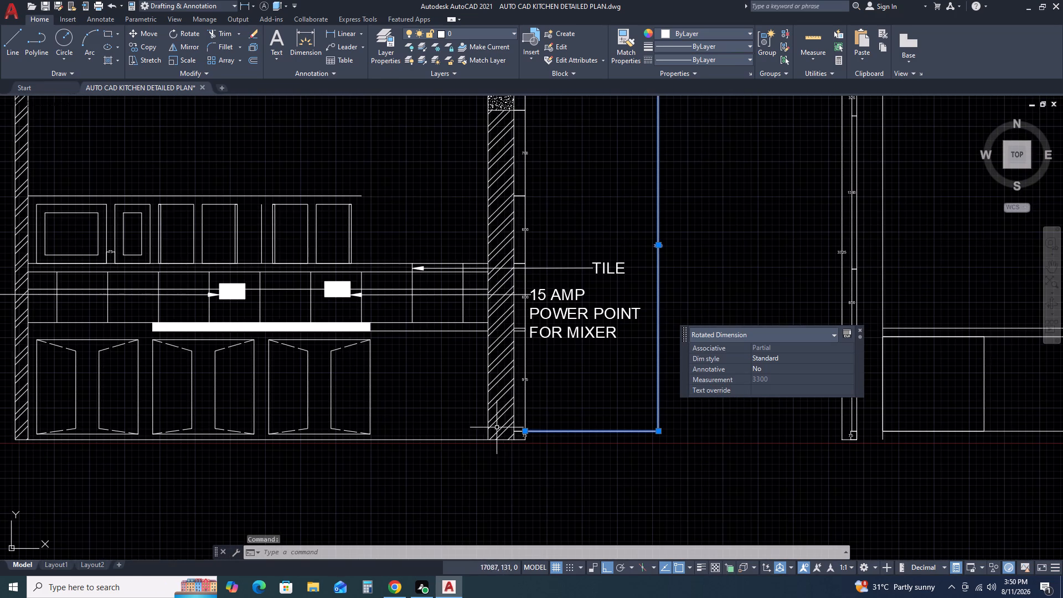
scroll(649, 239, up, 4)
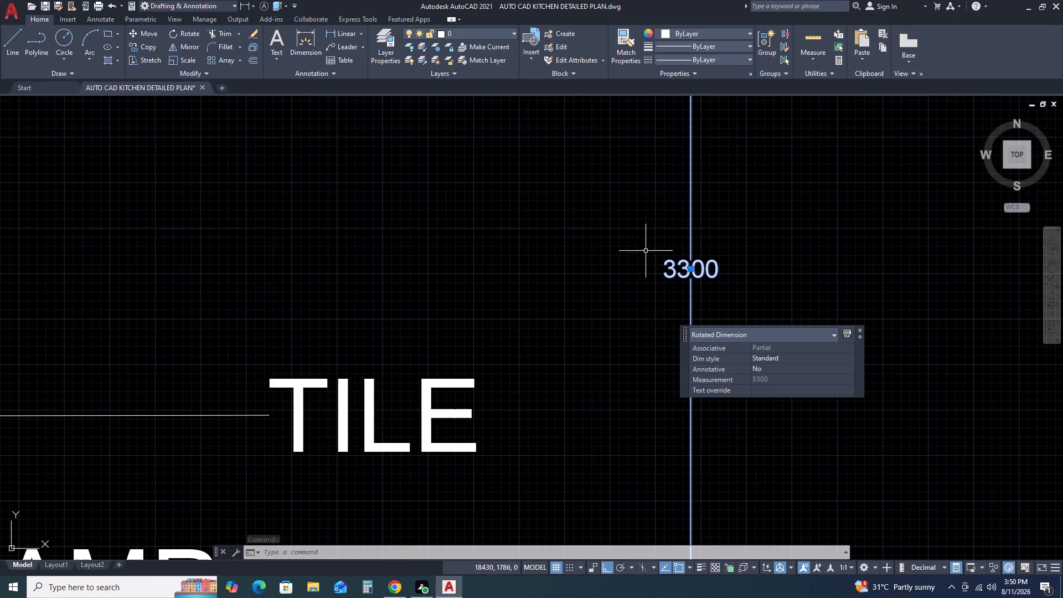
scroll(643, 254, down, 1)
scroll(541, 382, down, 2)
middle_drag(530, 438, 575, 349)
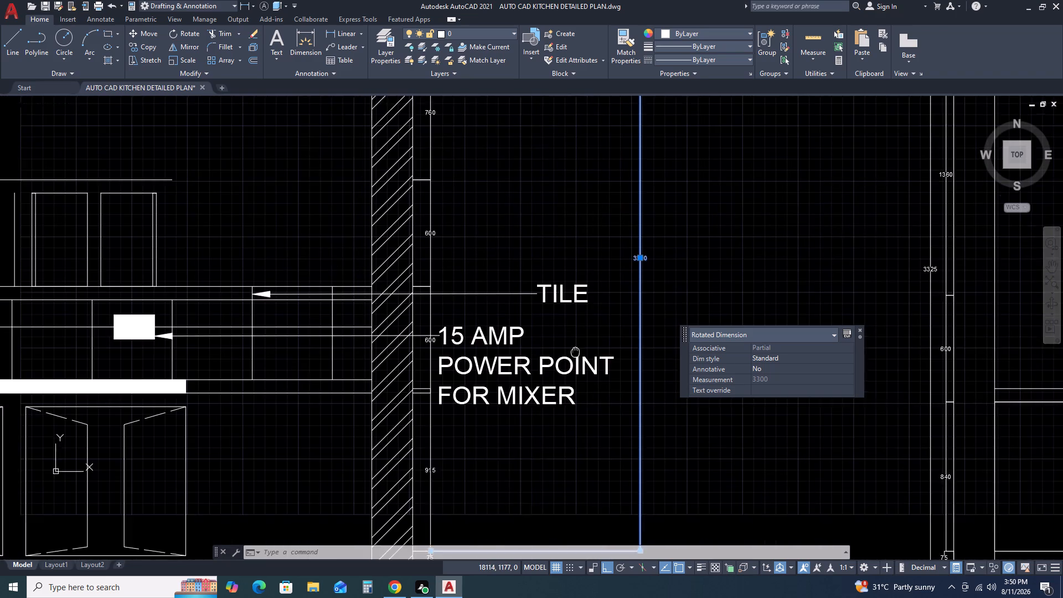
middle_drag(550, 500, 555, 365)
scroll(433, 410, up, 3)
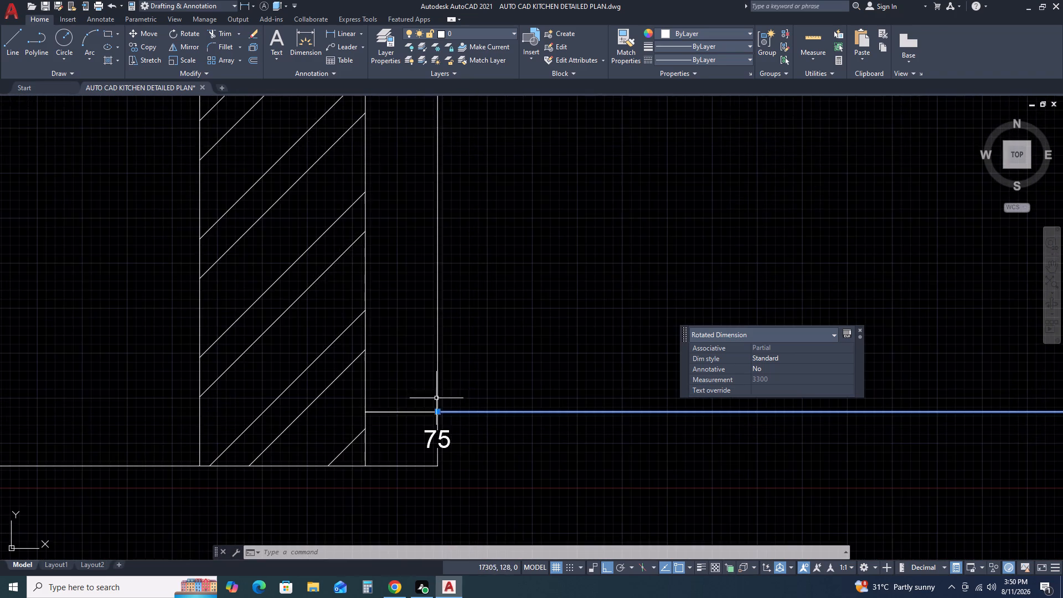
scroll(436, 399, up, 2)
scroll(437, 441, down, 7)
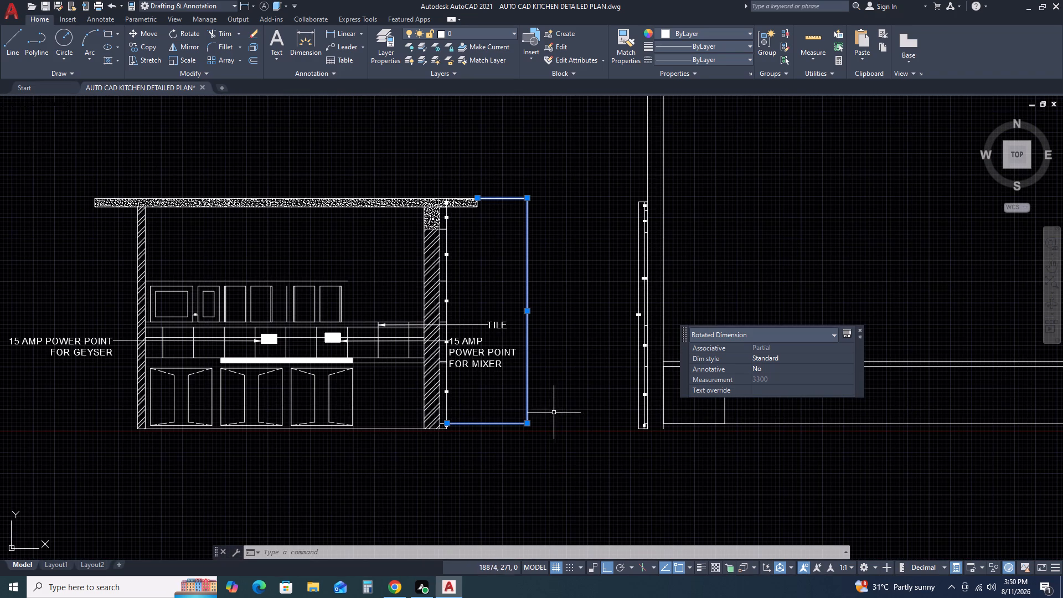
key(Escape)
scroll(446, 423, up, 4)
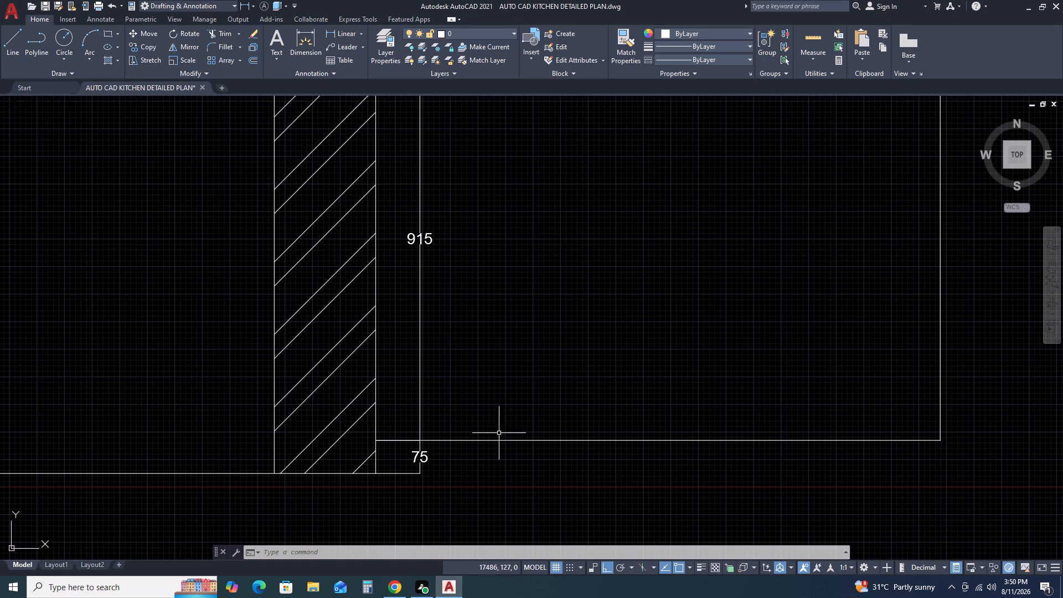
scroll(498, 437, down, 3)
scroll(534, 374, down, 1)
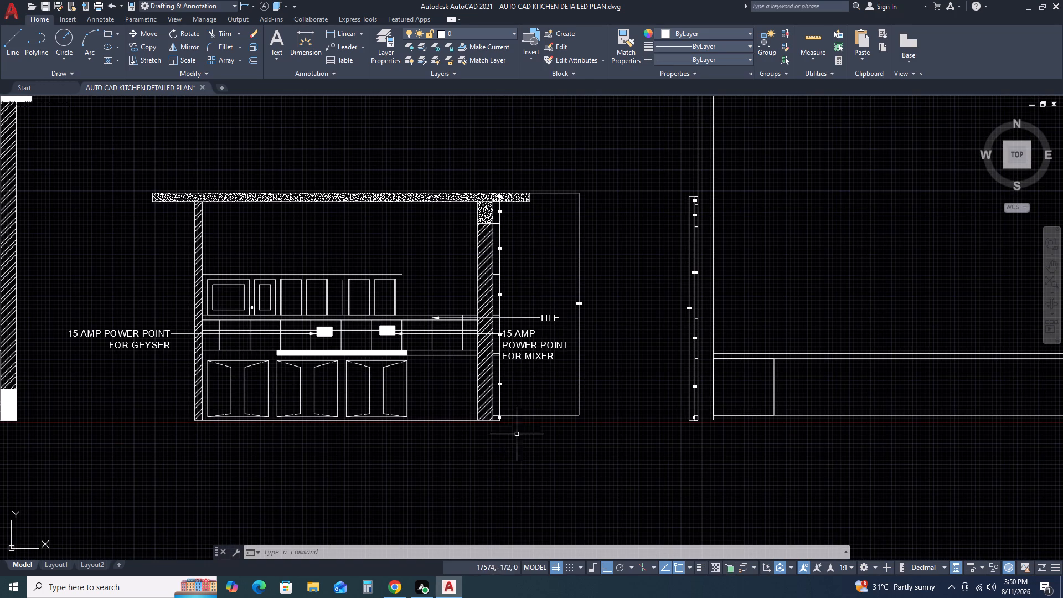
scroll(487, 427, up, 2)
scroll(539, 416, down, 1)
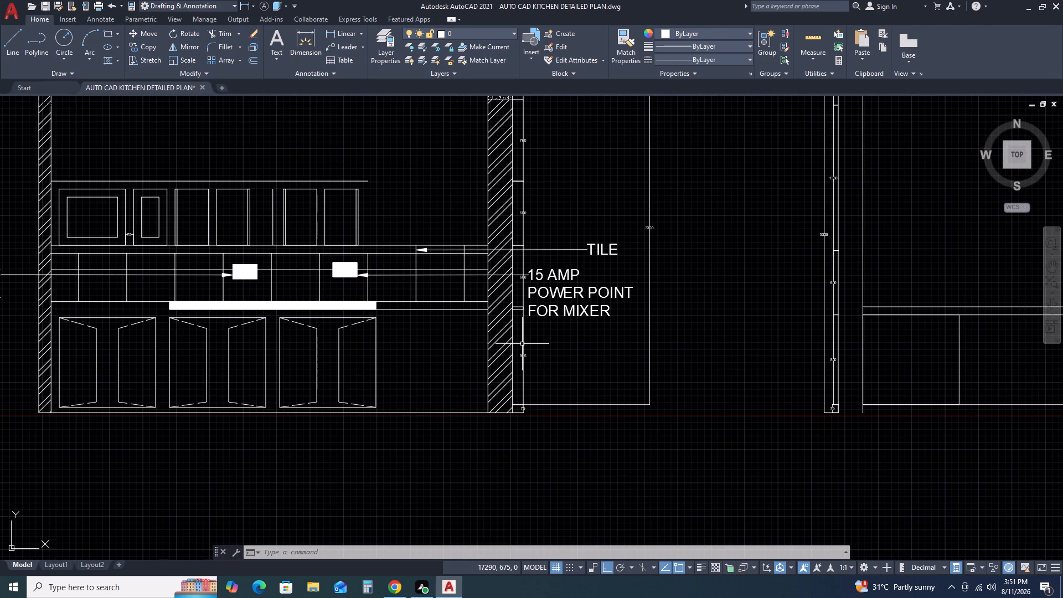
scroll(537, 384, down, 2)
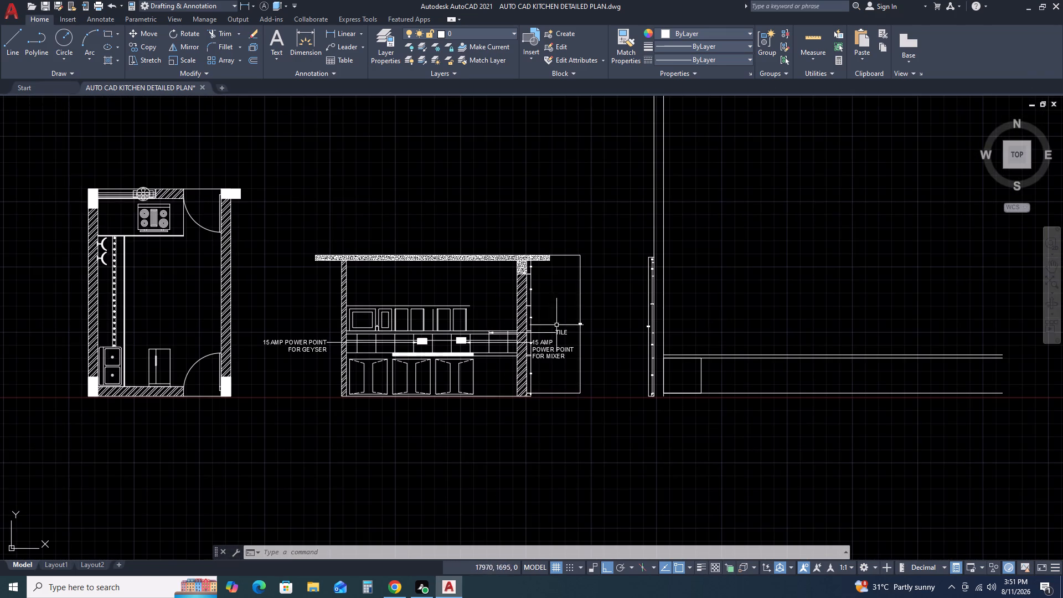
scroll(533, 305, up, 3)
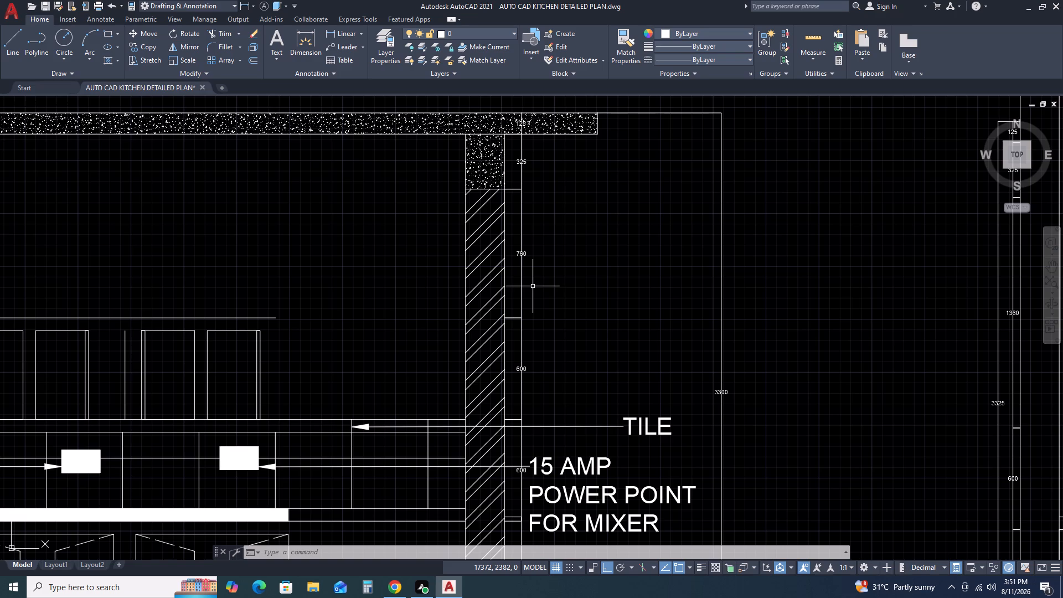
scroll(533, 286, down, 3)
scroll(552, 457, up, 4)
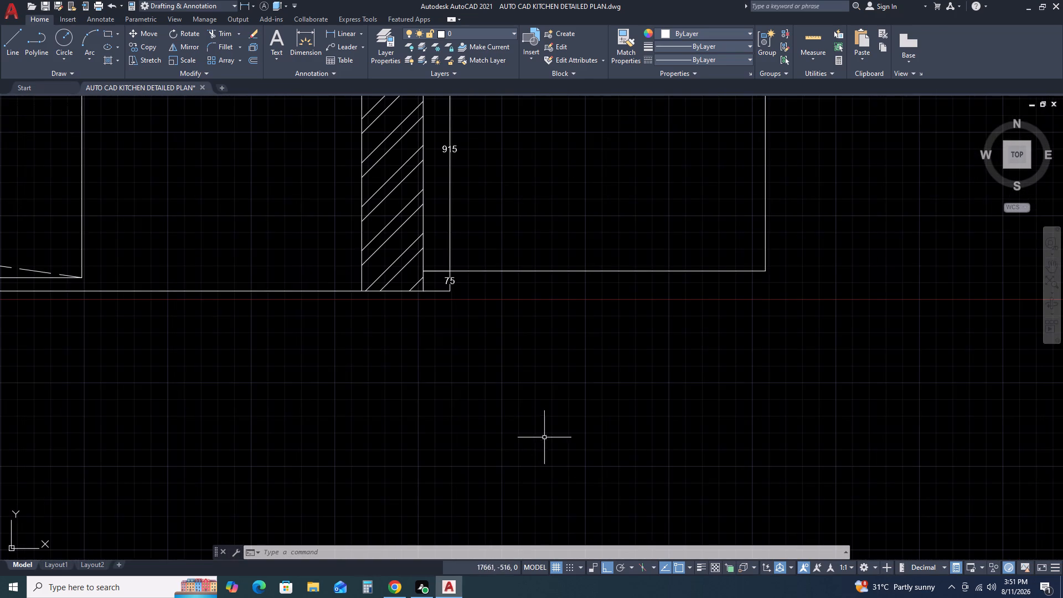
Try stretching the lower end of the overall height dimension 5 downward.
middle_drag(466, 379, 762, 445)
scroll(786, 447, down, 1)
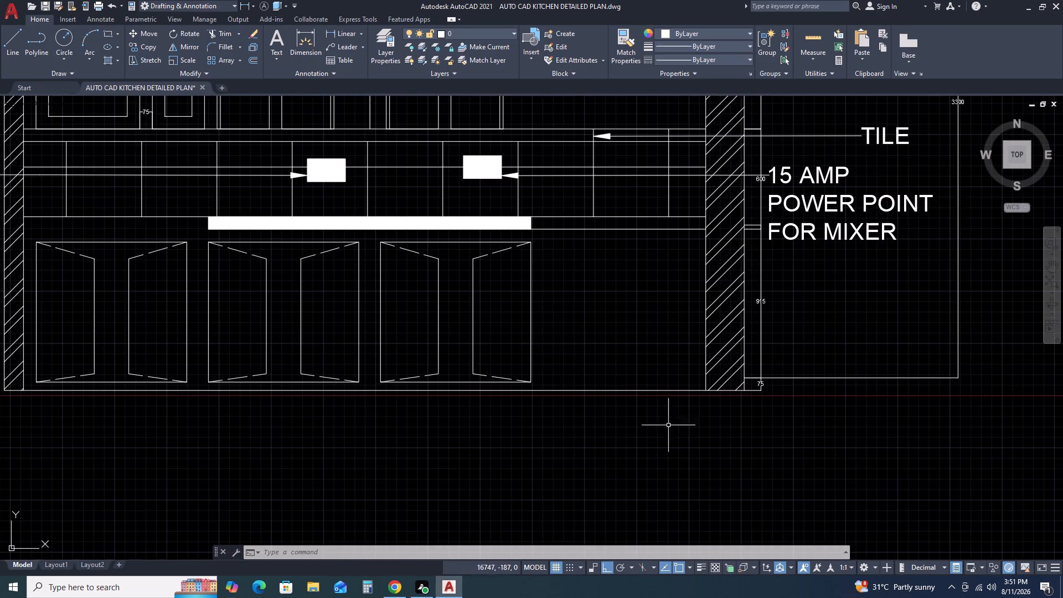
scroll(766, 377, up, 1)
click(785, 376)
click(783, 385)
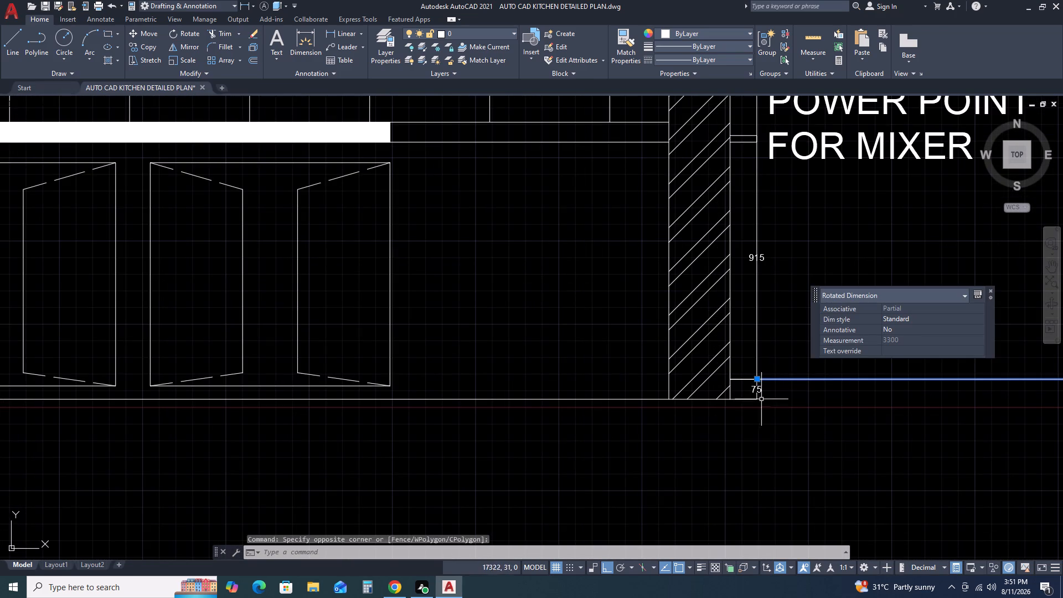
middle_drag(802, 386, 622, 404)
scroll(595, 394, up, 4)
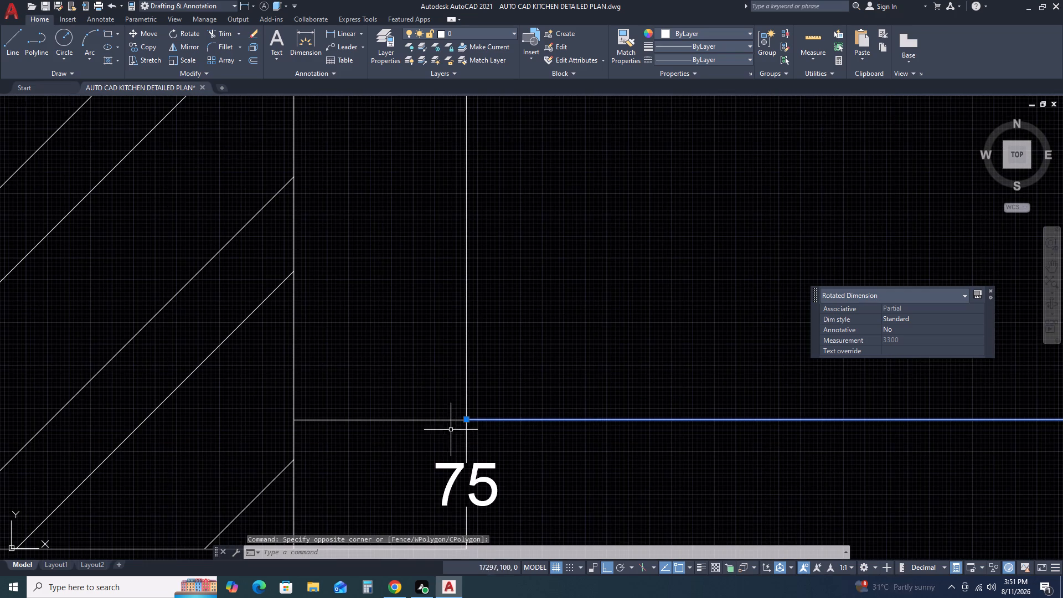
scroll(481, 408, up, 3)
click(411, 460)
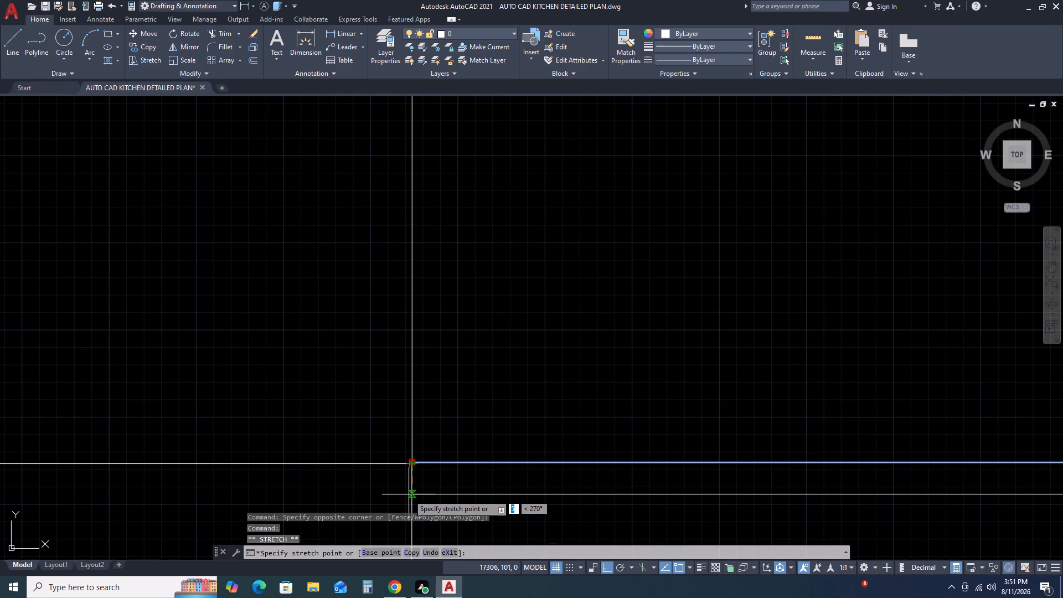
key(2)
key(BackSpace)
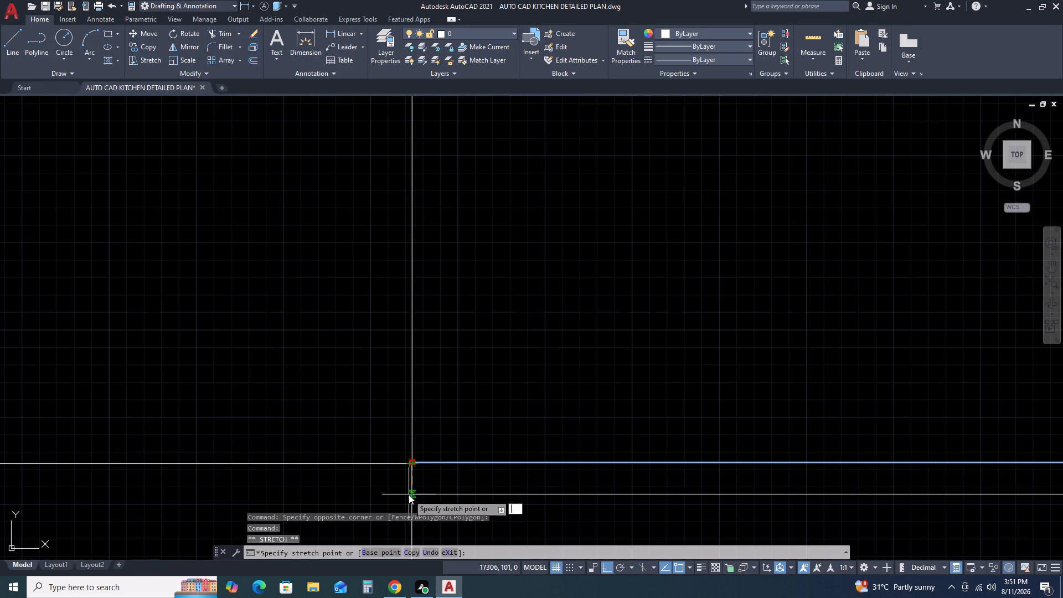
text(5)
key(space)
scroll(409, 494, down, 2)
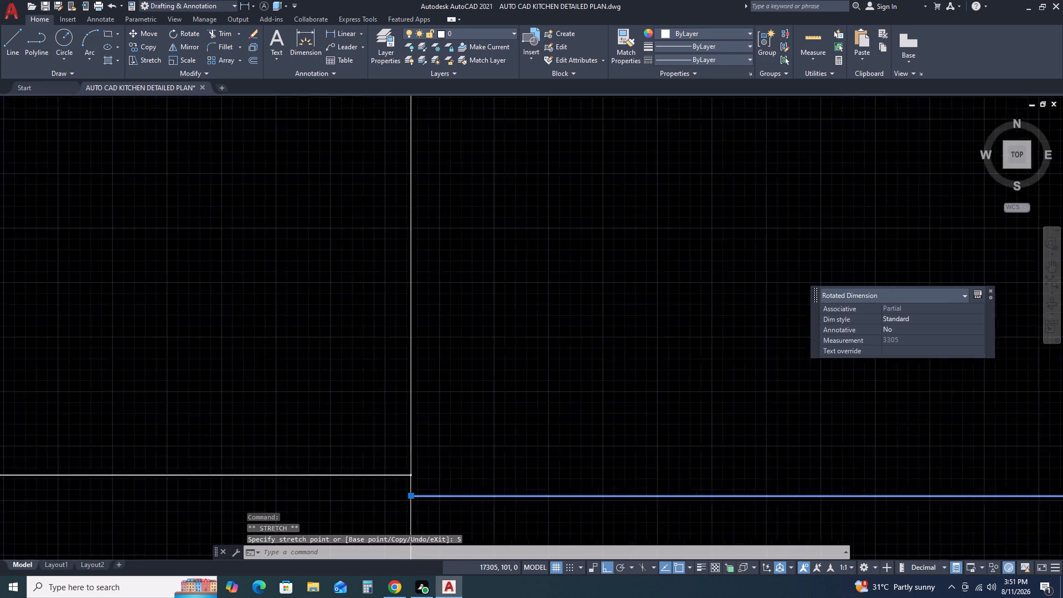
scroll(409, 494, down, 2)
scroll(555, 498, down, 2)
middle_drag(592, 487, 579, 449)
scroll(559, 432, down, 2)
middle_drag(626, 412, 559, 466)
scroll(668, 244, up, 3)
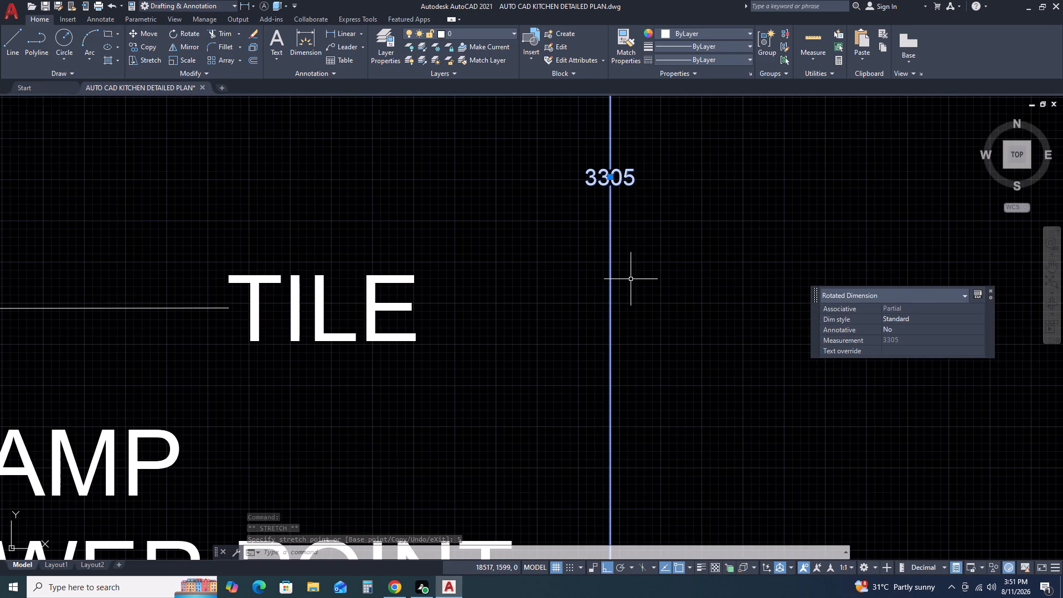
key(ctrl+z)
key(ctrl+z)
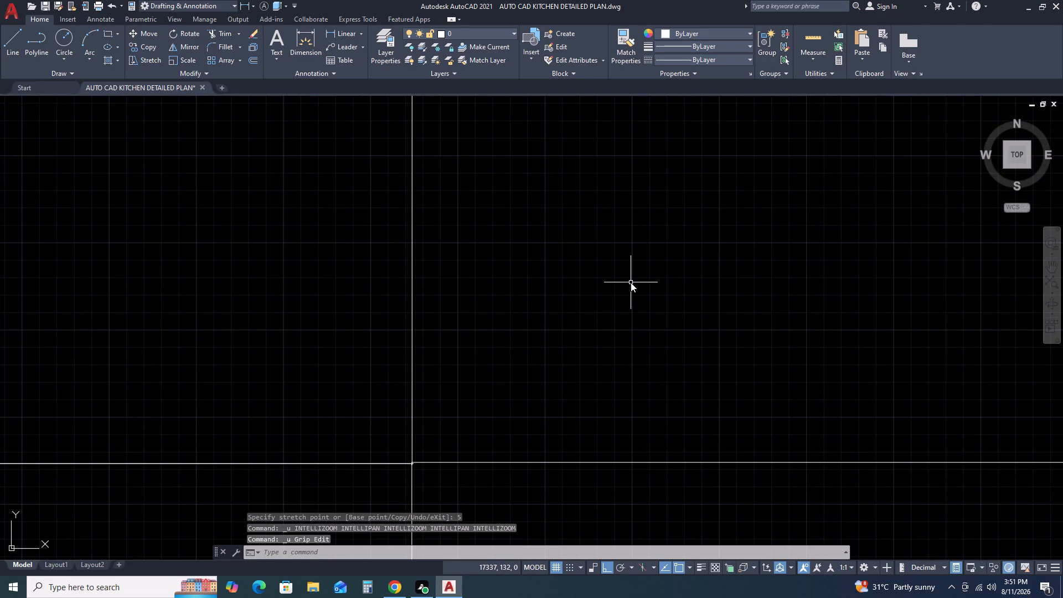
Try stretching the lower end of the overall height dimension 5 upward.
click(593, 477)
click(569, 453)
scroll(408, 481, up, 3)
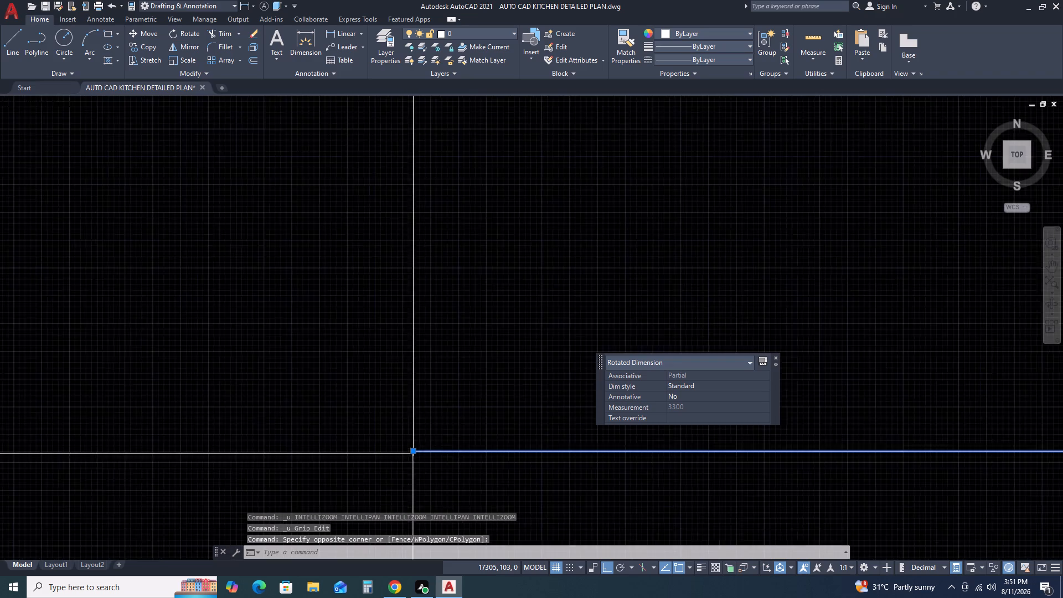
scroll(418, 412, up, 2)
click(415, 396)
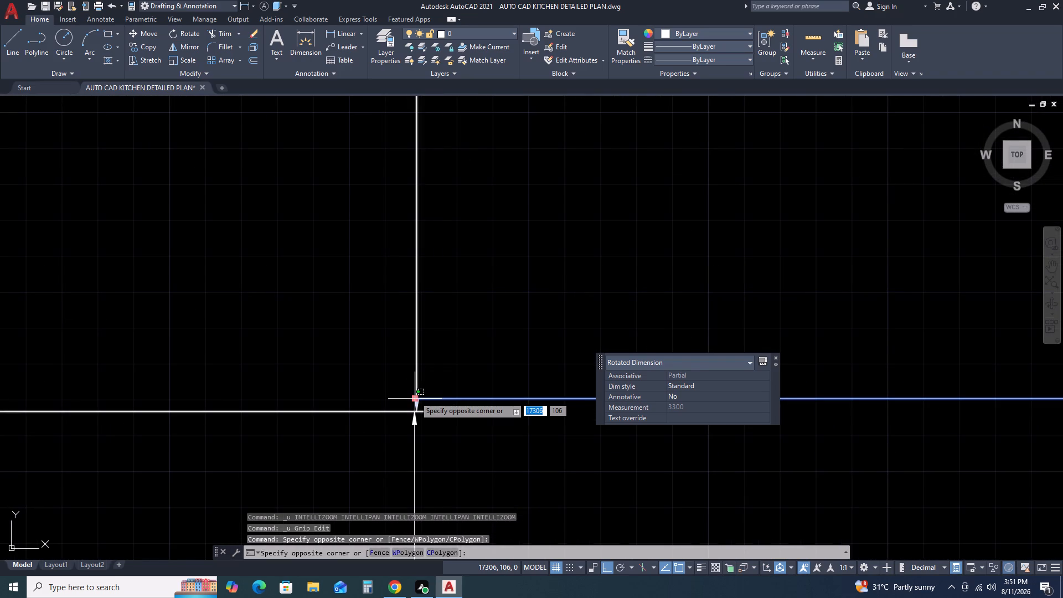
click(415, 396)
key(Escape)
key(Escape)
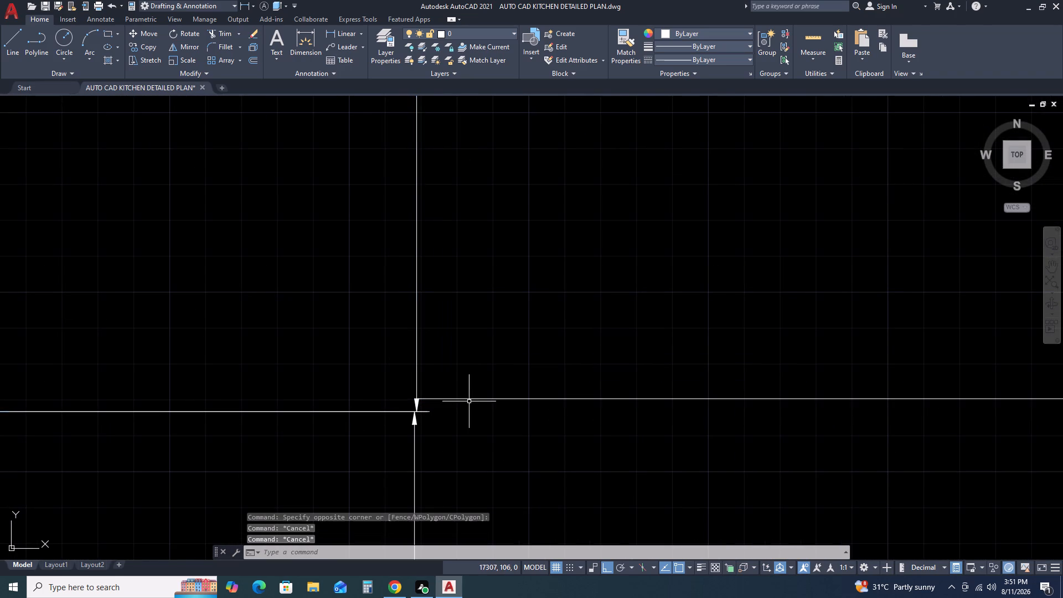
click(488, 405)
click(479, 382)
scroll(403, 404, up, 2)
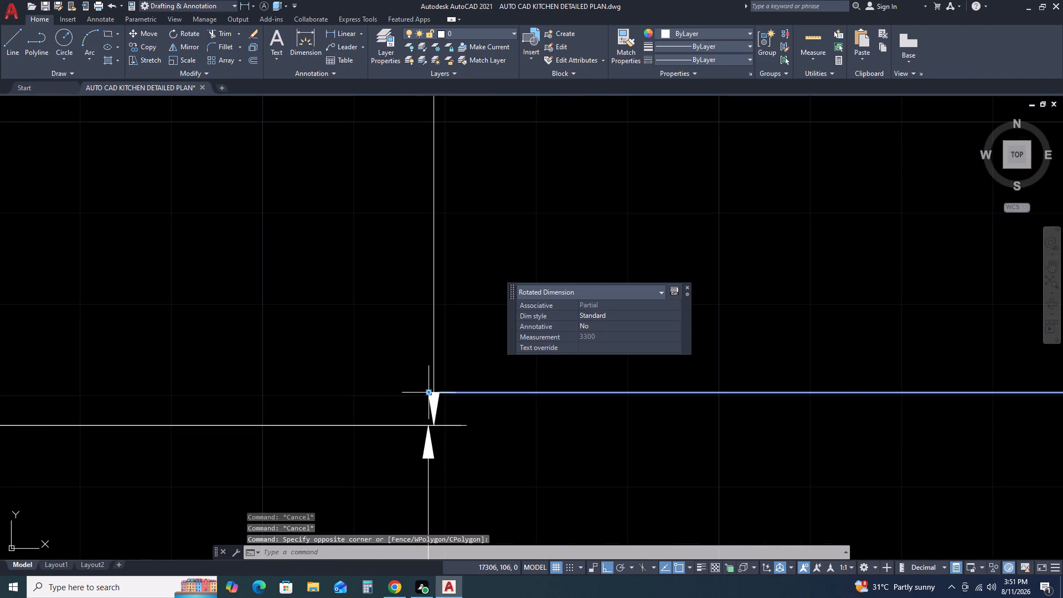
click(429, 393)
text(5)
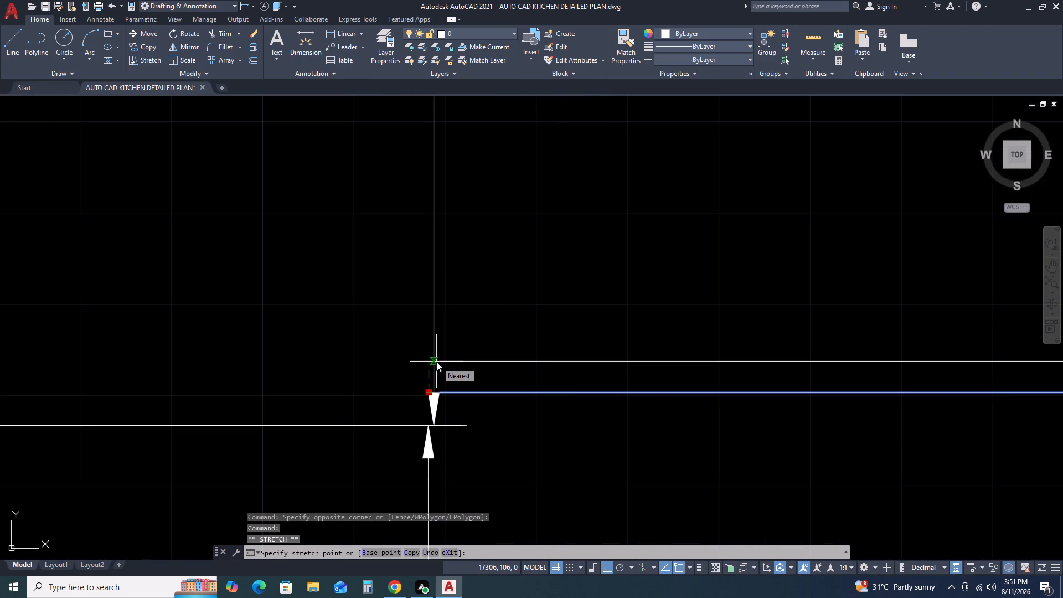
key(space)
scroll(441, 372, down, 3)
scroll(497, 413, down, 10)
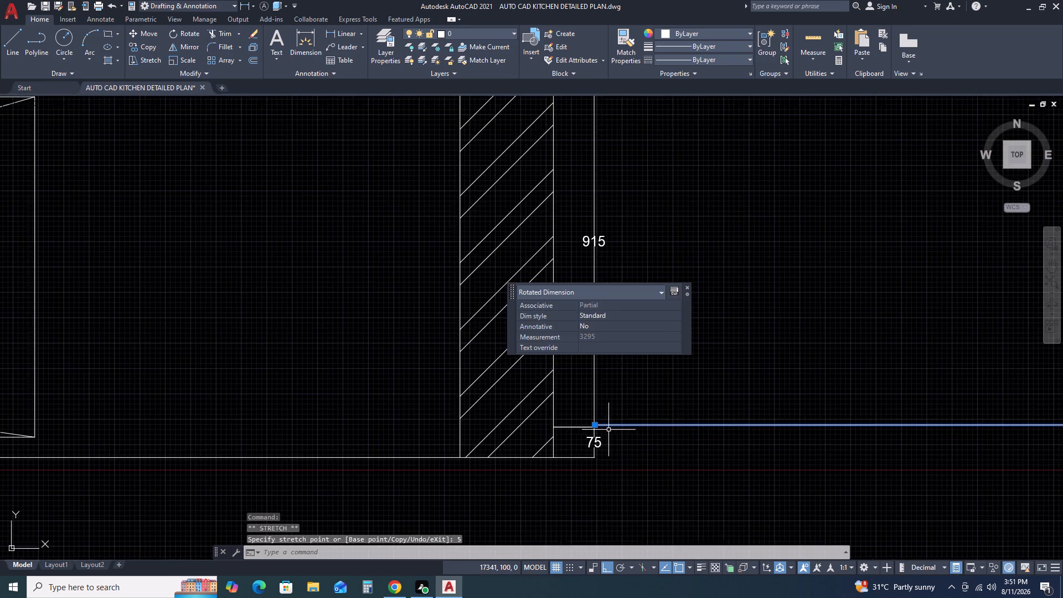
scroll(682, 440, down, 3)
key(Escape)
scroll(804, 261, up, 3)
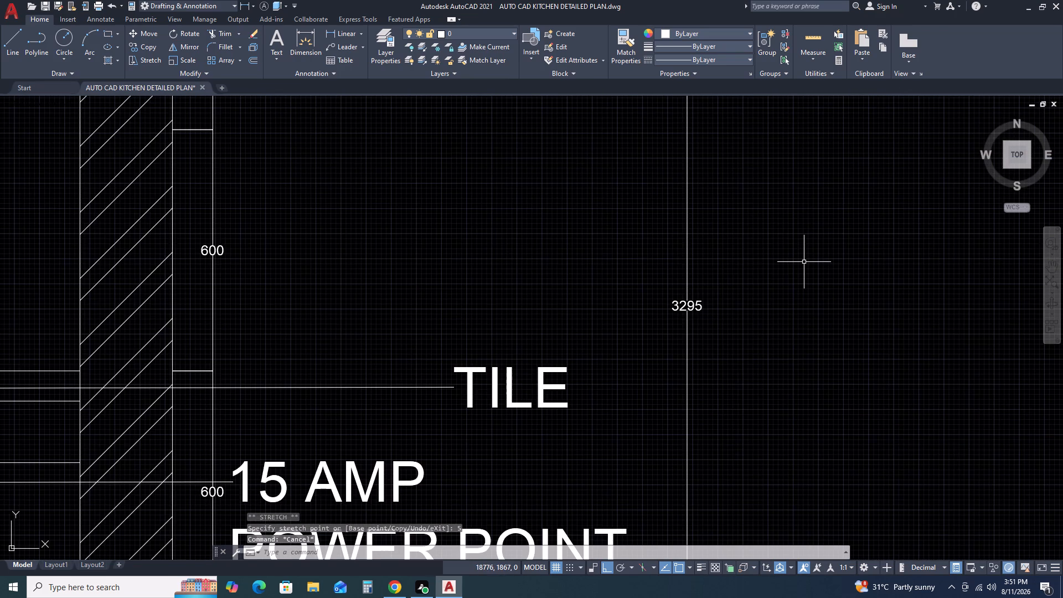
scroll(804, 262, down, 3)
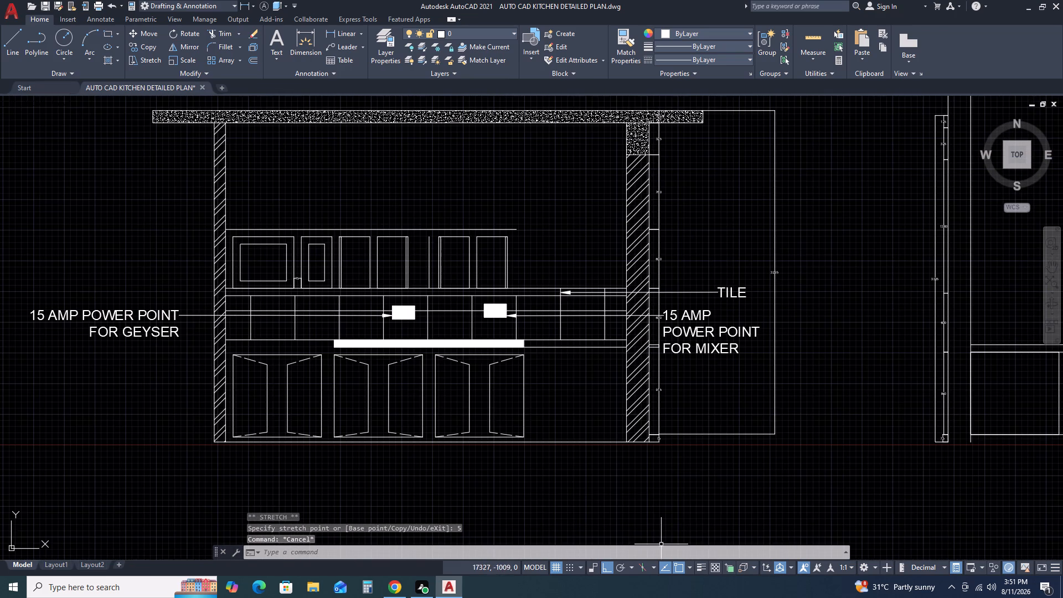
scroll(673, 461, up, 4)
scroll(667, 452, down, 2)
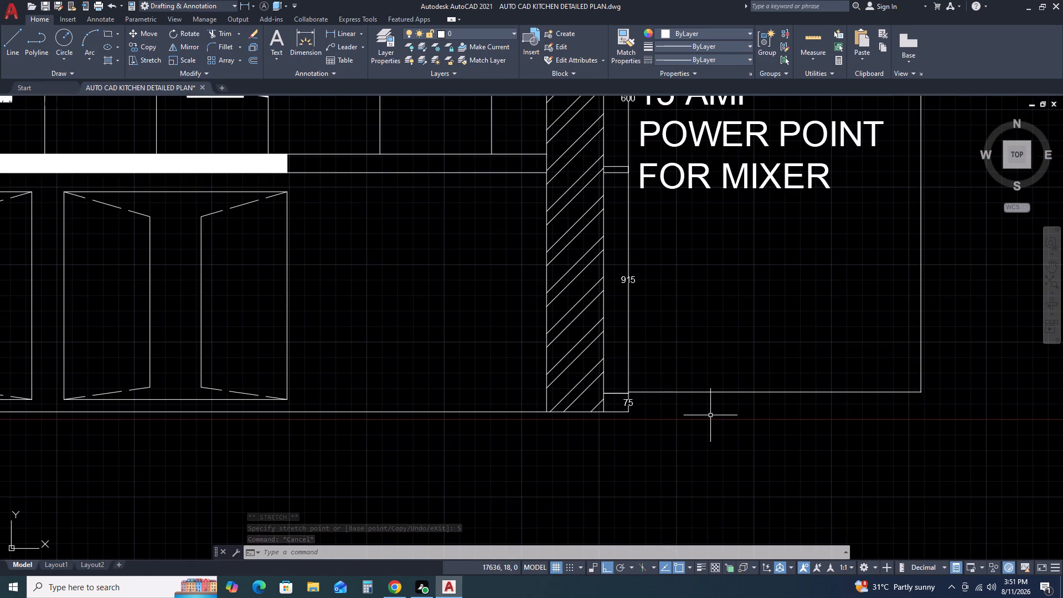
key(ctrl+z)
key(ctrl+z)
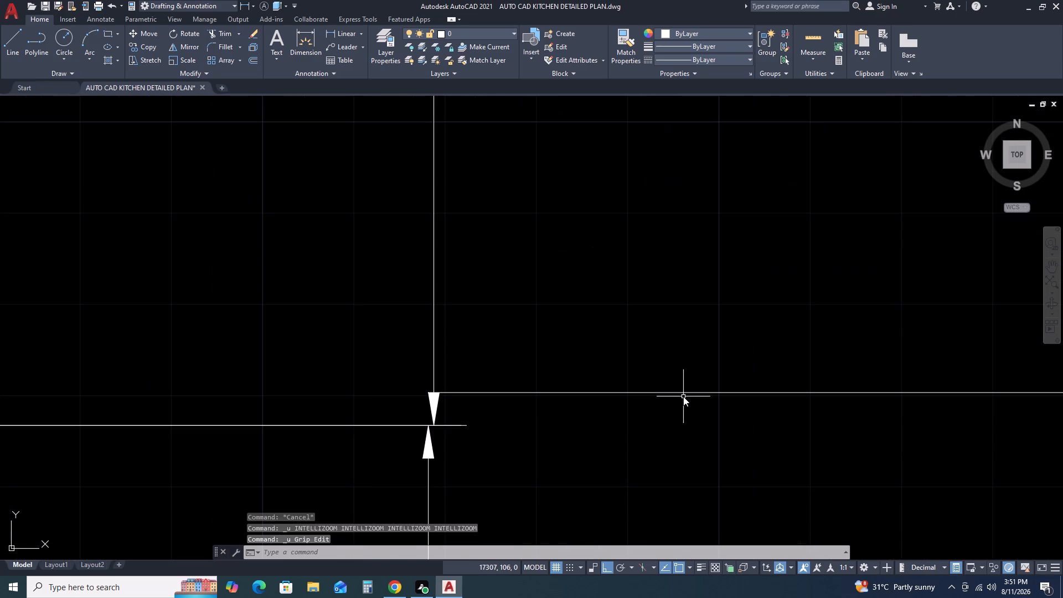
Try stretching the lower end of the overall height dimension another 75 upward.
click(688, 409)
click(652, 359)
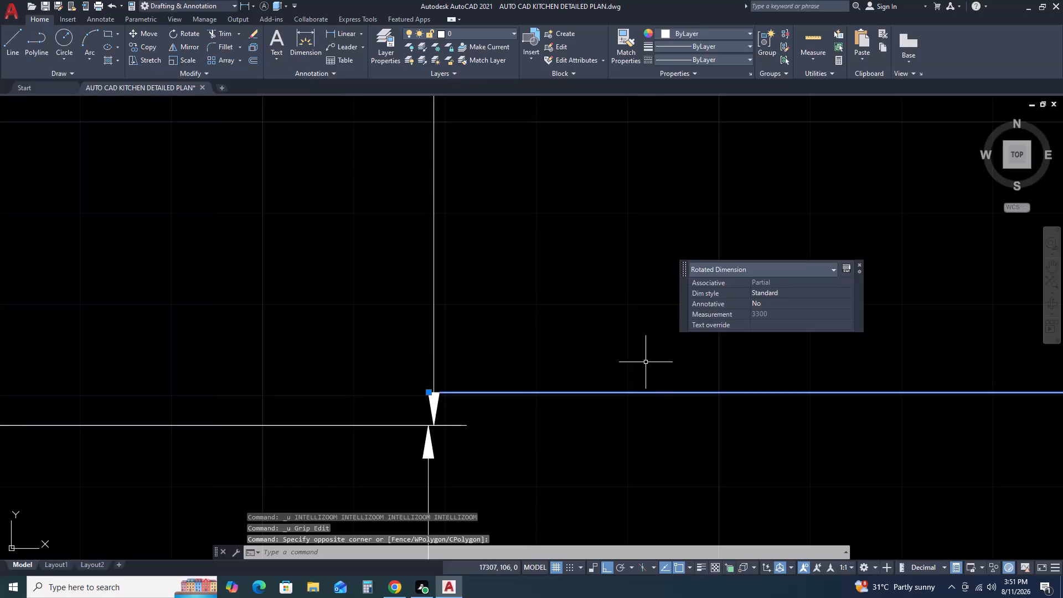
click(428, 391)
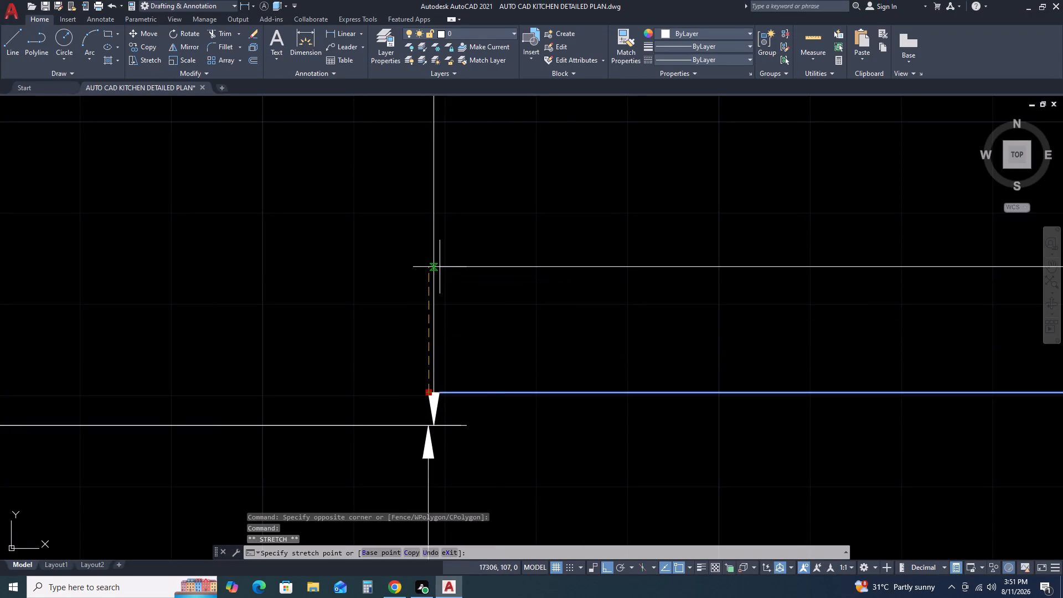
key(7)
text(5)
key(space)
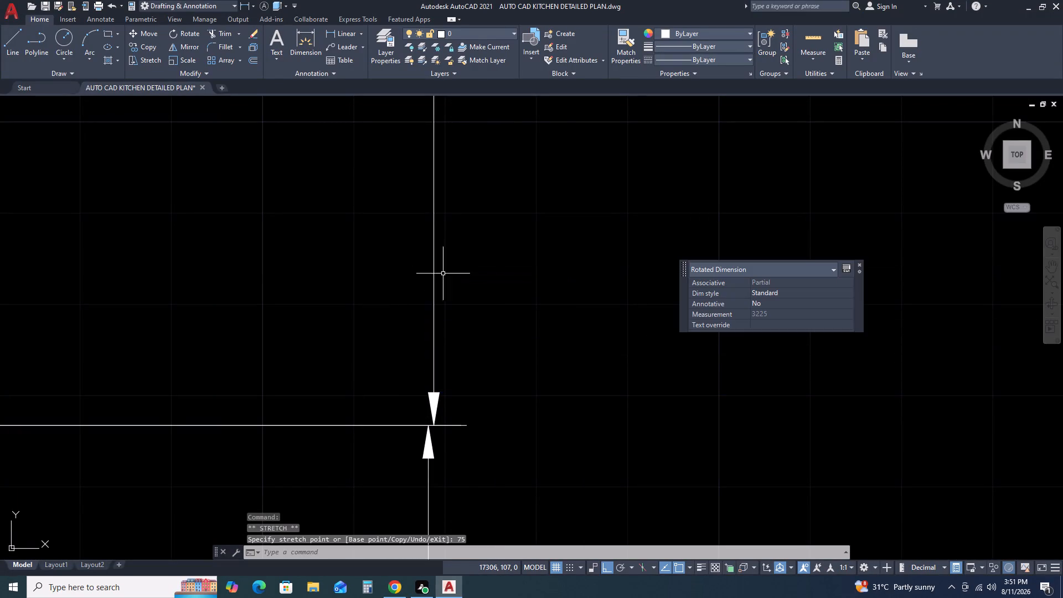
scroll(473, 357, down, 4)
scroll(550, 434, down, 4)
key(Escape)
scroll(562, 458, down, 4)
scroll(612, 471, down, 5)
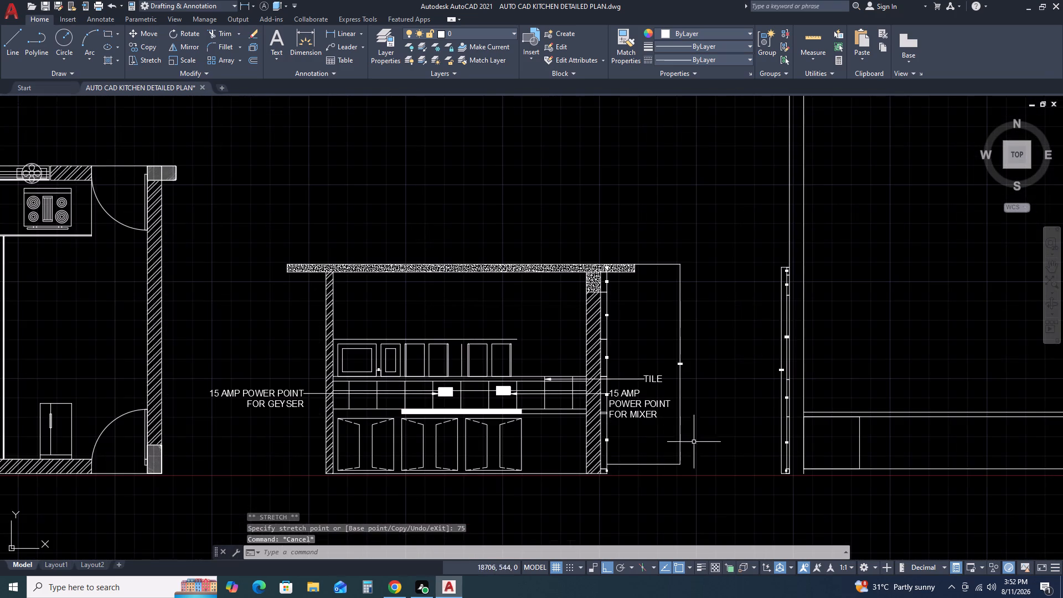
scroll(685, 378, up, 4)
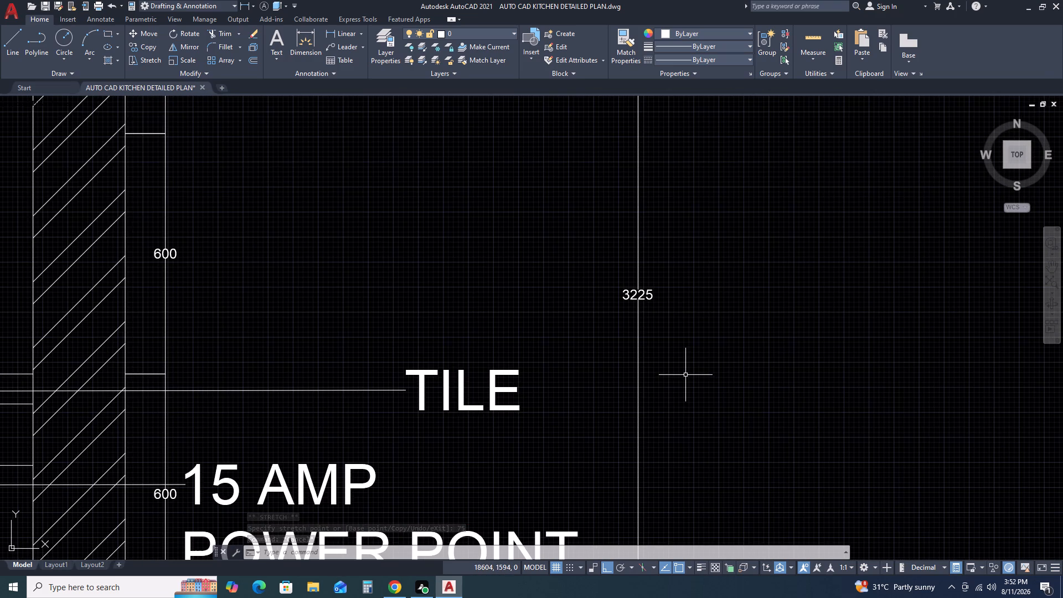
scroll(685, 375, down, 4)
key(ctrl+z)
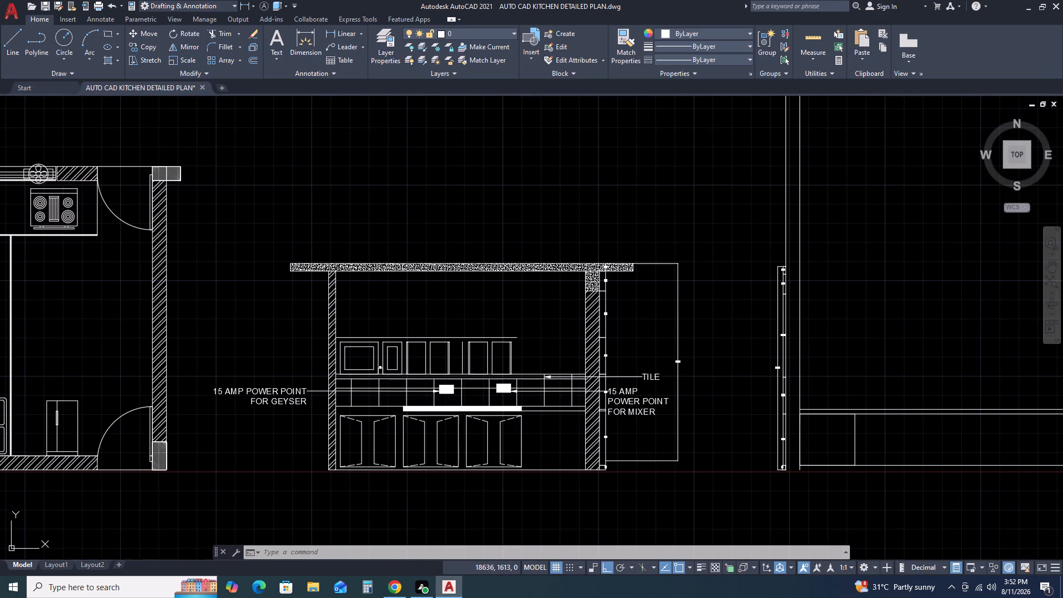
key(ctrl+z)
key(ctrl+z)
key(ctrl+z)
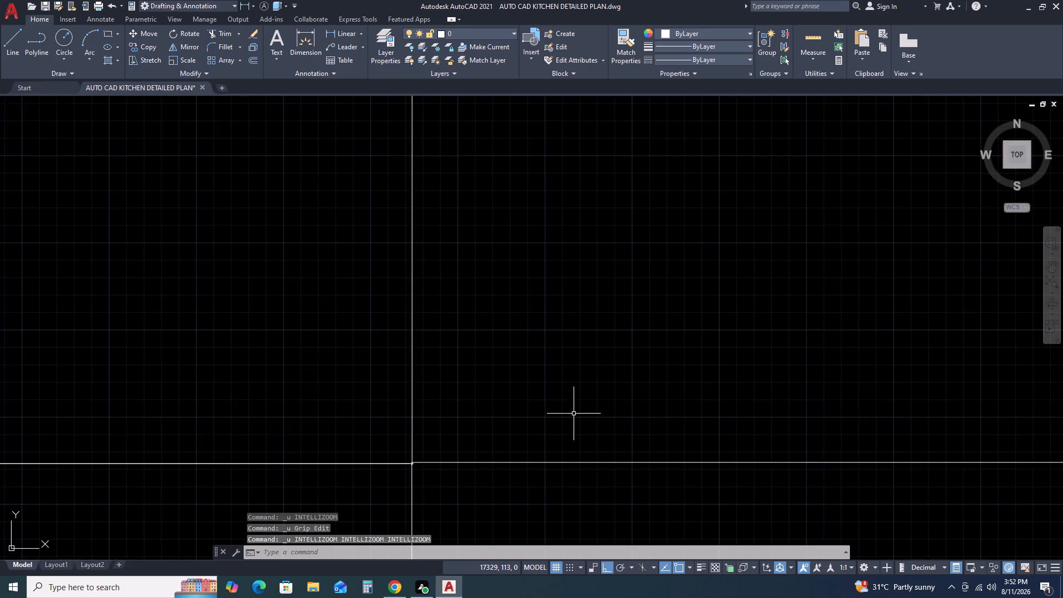
Stretch the lower end of the overall height dimension 25 downward, making it 3325.
scroll(574, 414, down, 10)
scroll(772, 220, up, 3)
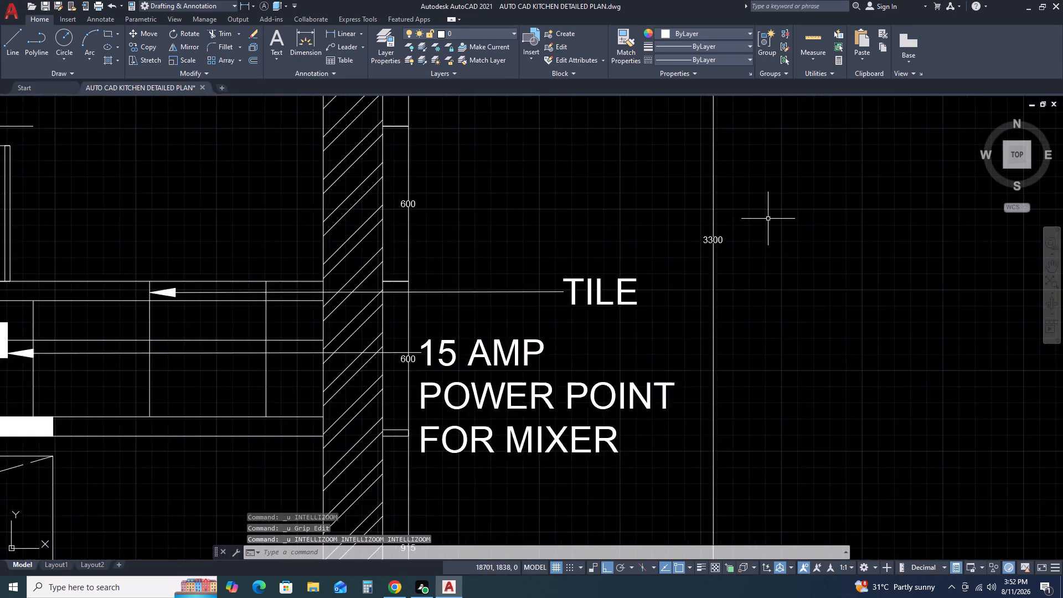
scroll(768, 219, up, 3)
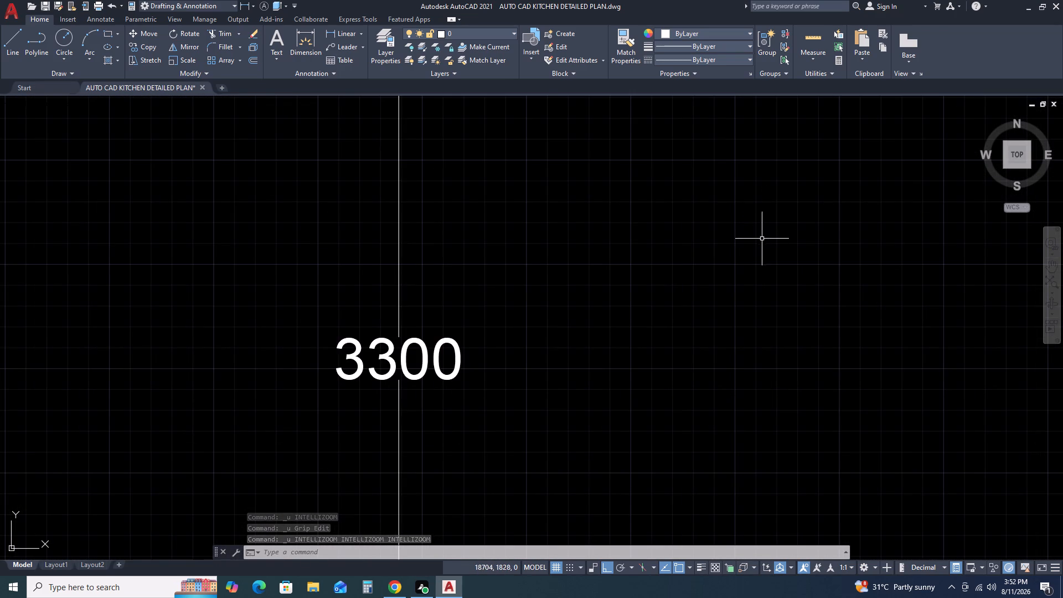
scroll(667, 274, down, 3)
scroll(626, 388, down, 3)
middle_drag(615, 482, 627, 396)
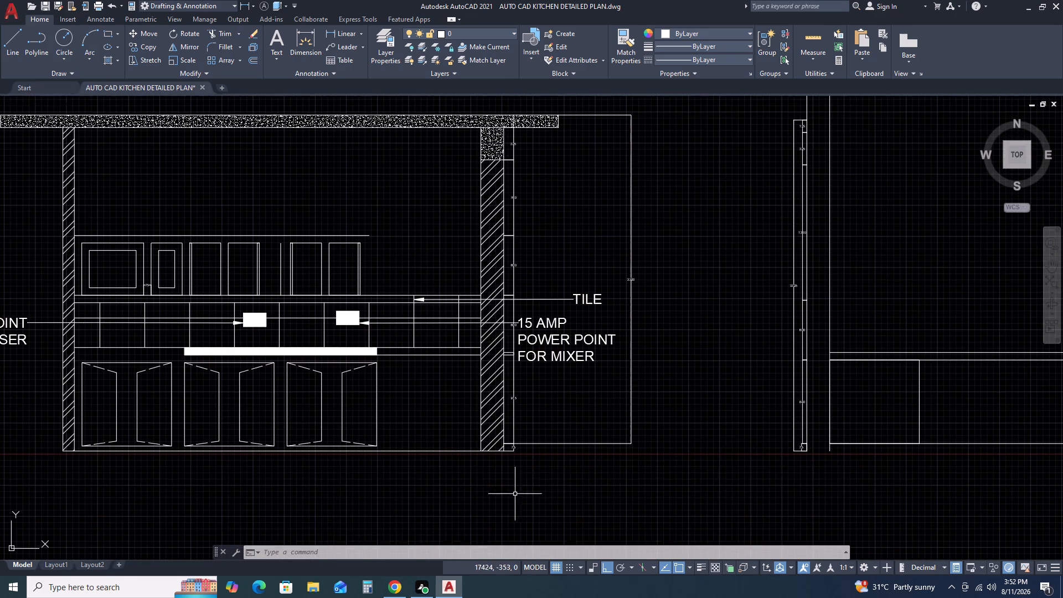
scroll(564, 476, up, 3)
click(444, 363)
click(430, 328)
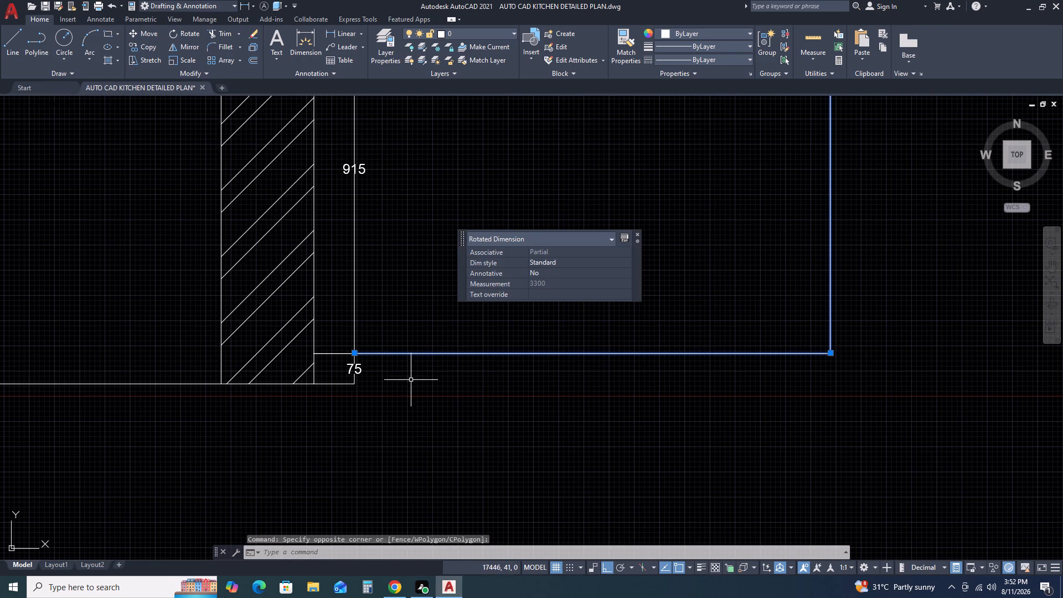
click(356, 351)
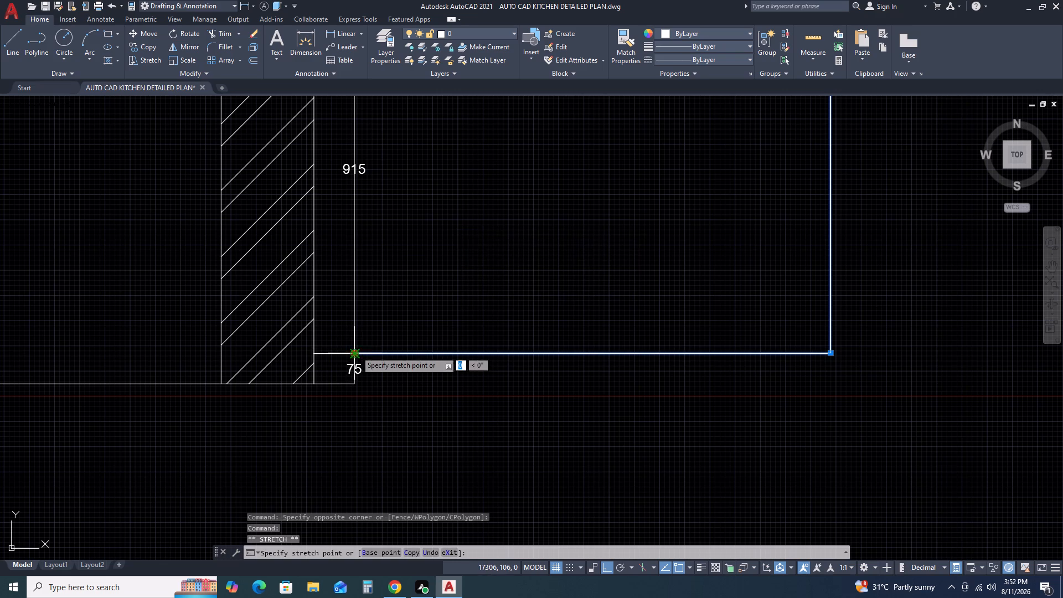
text(25)
key(space)
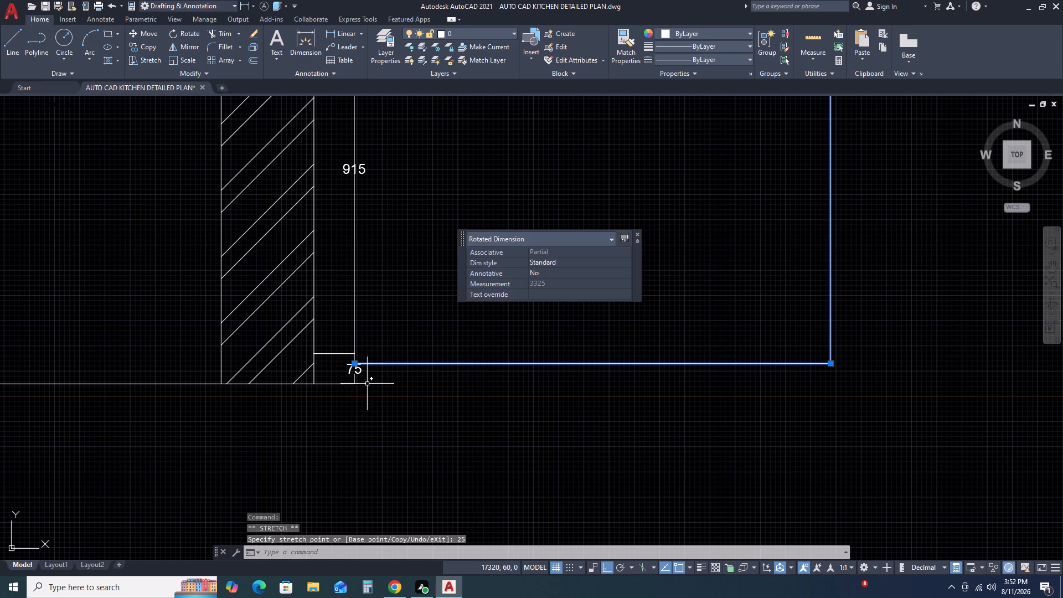
scroll(414, 409, down, 3)
key(Escape)
middle_drag(525, 371, 530, 424)
middle_click(531, 431)
scroll(512, 285, up, 3)
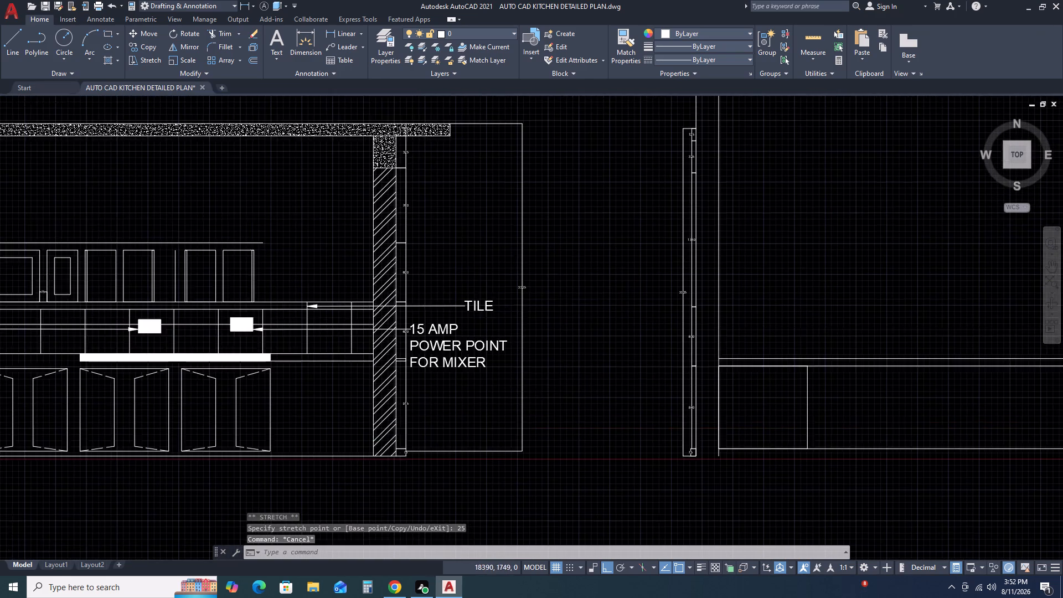
Move the 75 base dimension beside the right wall upward by its own height.
scroll(513, 280, down, 3)
scroll(367, 476, up, 3)
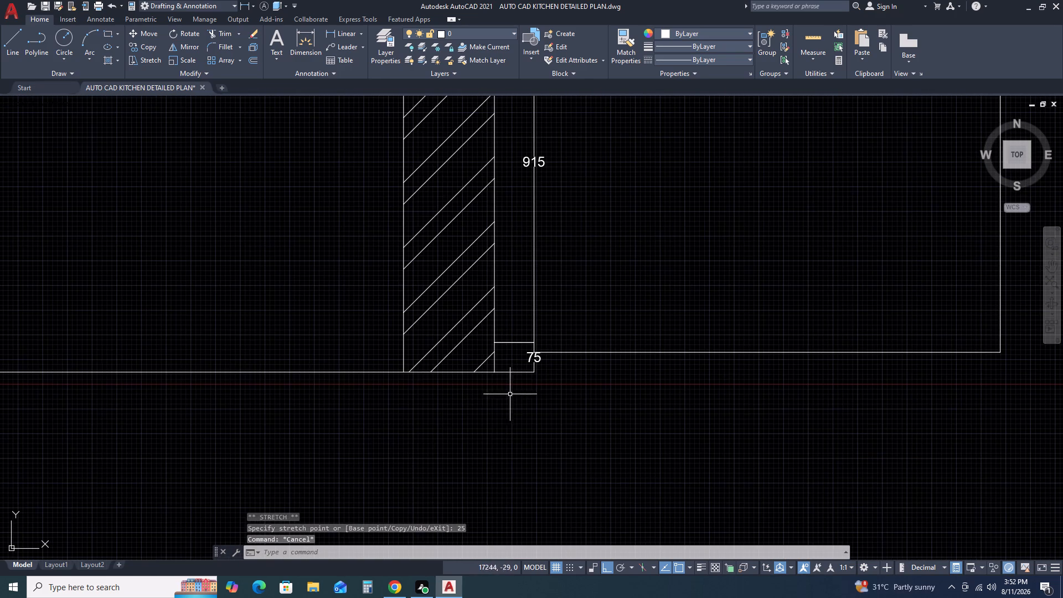
click(529, 377)
click(518, 363)
middle_drag(518, 363, 522, 403)
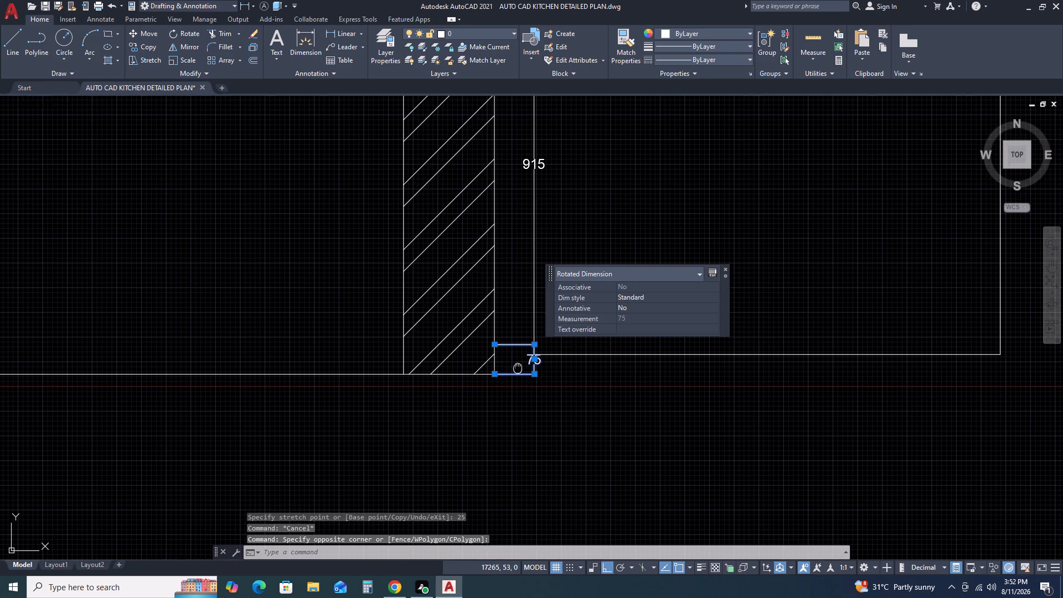
middle_drag(522, 403, 522, 439)
text(M)
key(space)
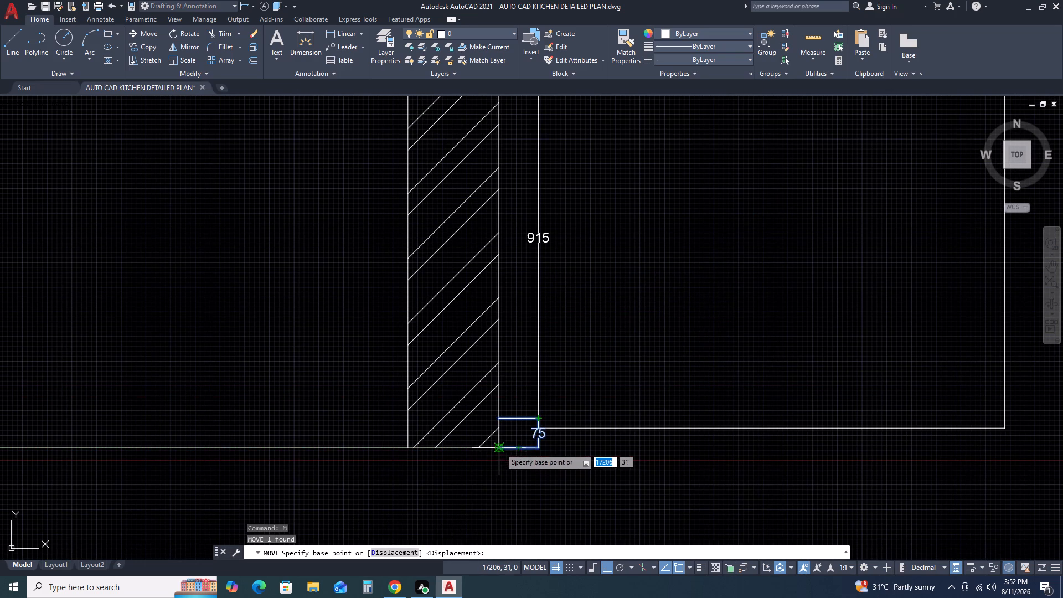
click(500, 448)
click(497, 417)
scroll(598, 480, down, 1)
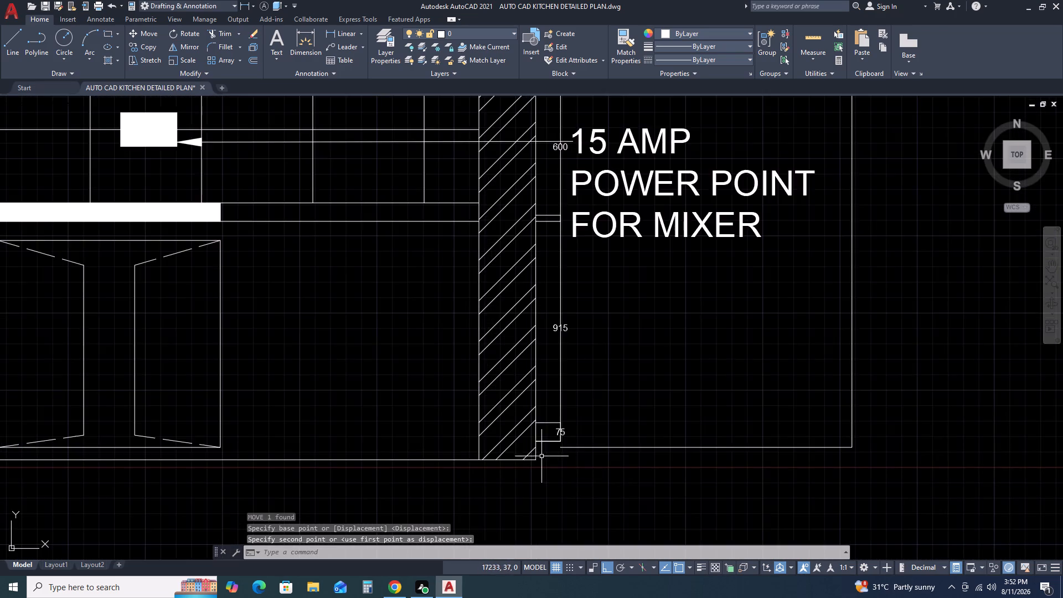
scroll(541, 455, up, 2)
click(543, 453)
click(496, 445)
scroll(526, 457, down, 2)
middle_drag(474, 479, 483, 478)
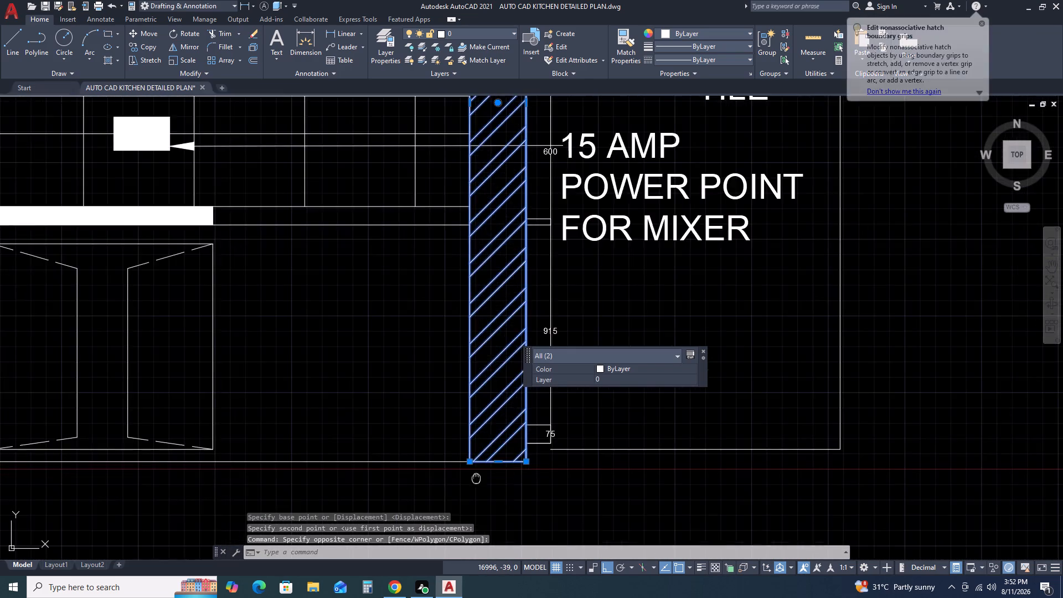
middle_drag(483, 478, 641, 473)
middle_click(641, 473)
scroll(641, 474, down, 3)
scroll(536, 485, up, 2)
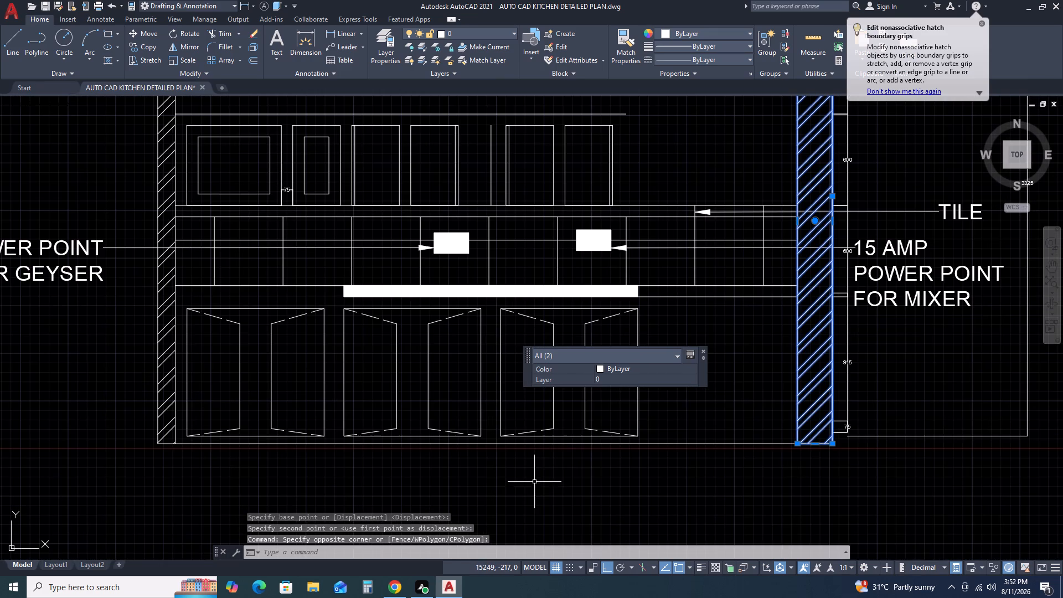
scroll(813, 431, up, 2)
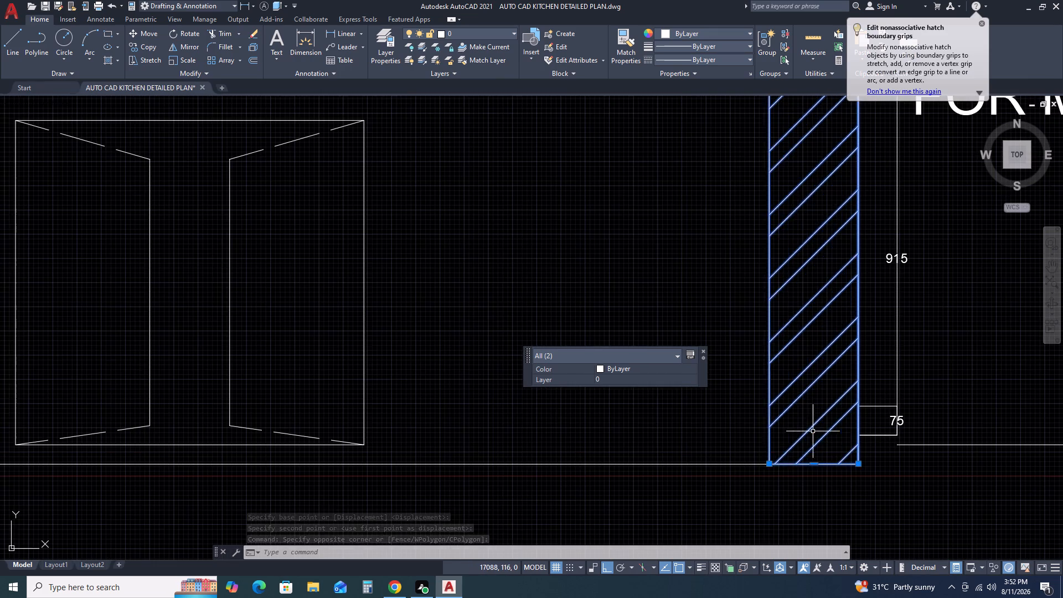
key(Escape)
Draw a horizontal construction line through the lower end of the overall height dimension.
text(XL H)
key(space)
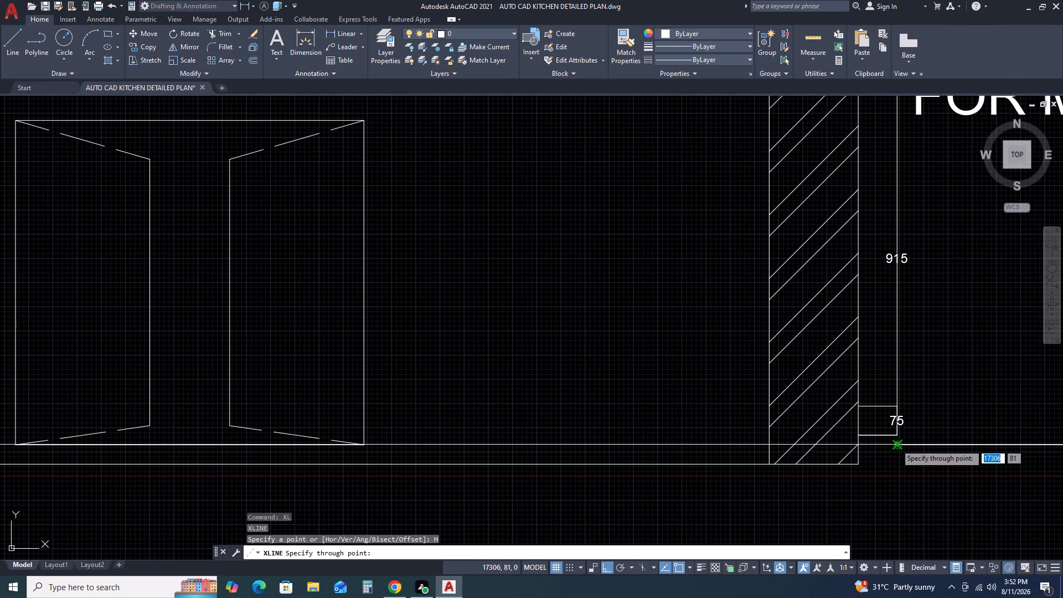
click(896, 444)
key(Escape)
scroll(546, 440, down, 2)
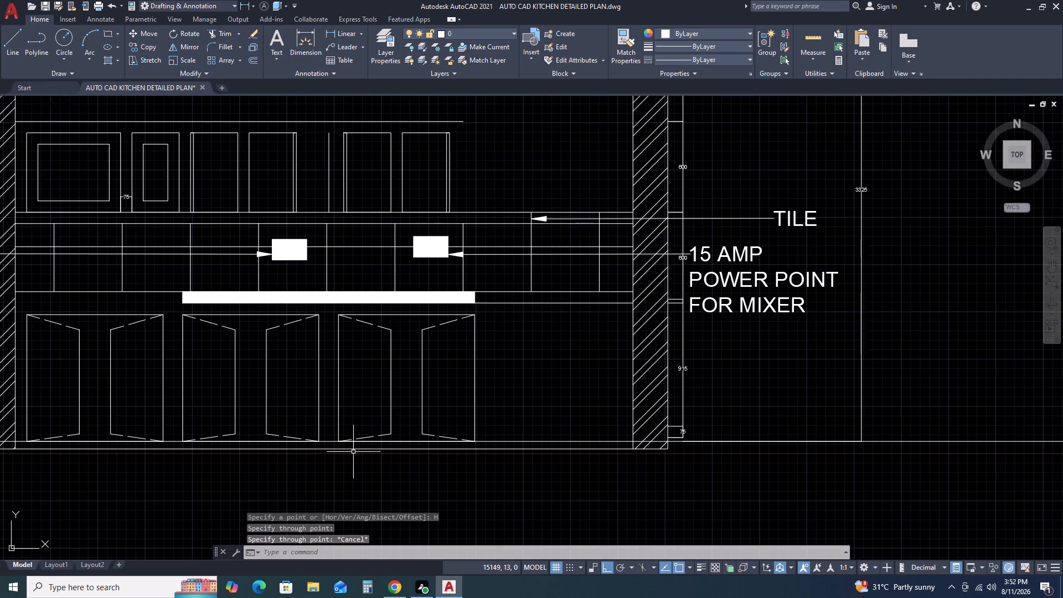
Stretch the bottom of the left wall's hatch and the wall's inner edge up to the horizontal construction line.
middle_drag(352, 450, 545, 409)
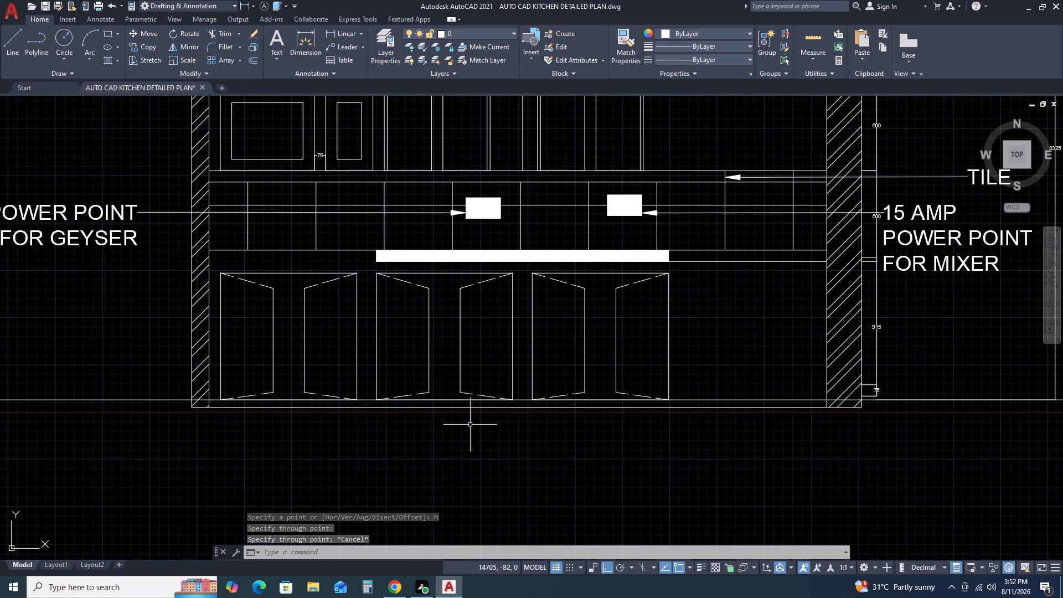
scroll(211, 407, up, 2)
click(212, 406)
click(153, 425)
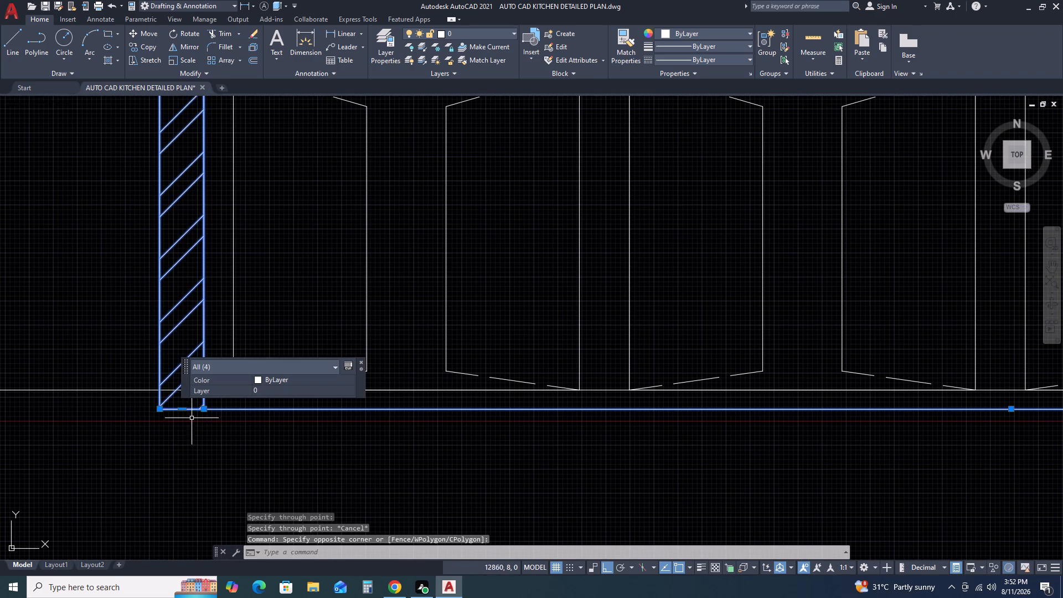
click(181, 409)
click(180, 393)
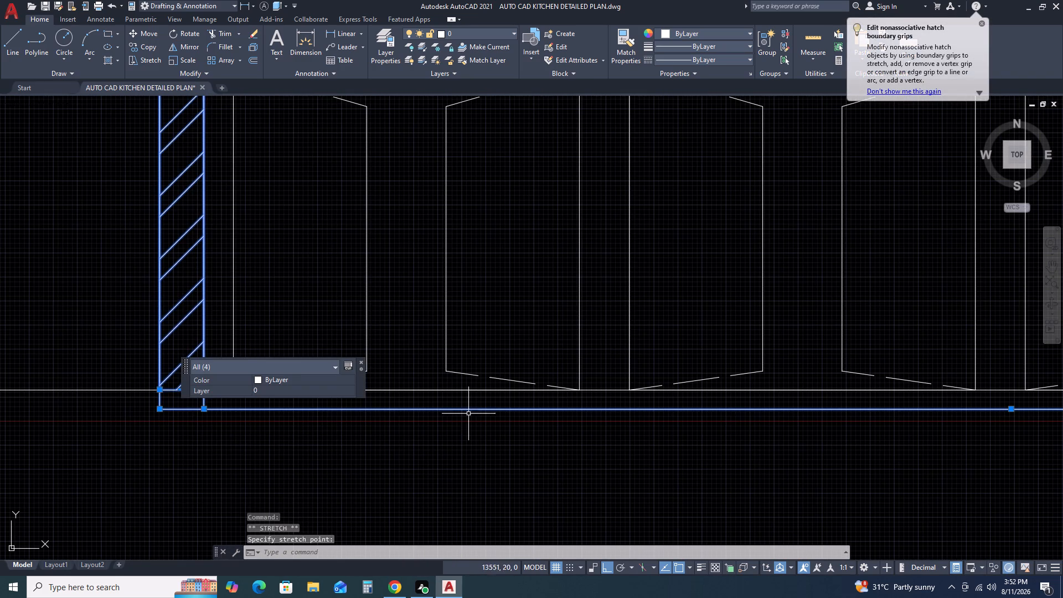
click(203, 410)
click(204, 392)
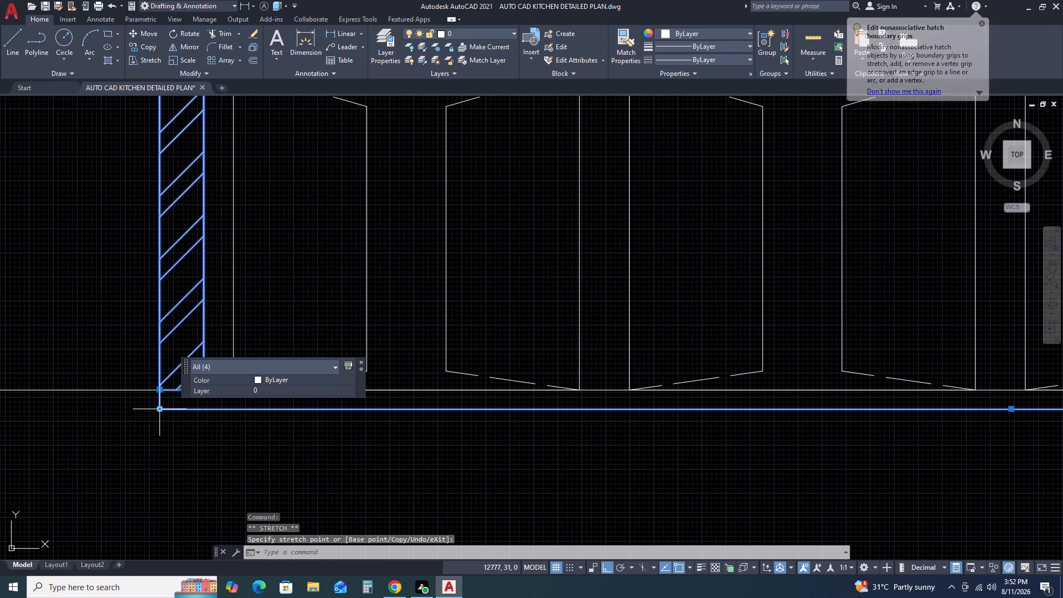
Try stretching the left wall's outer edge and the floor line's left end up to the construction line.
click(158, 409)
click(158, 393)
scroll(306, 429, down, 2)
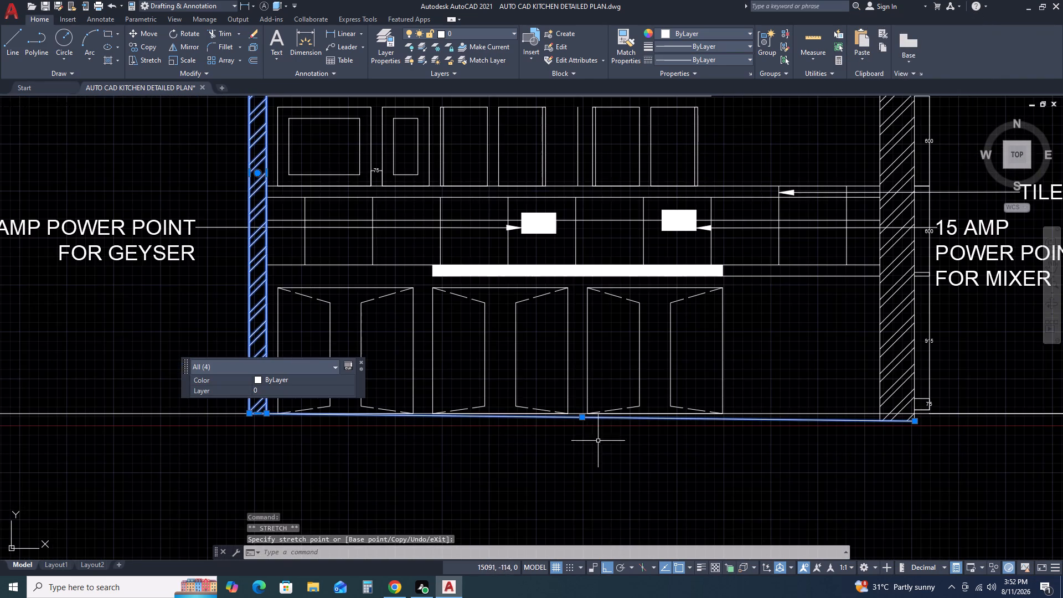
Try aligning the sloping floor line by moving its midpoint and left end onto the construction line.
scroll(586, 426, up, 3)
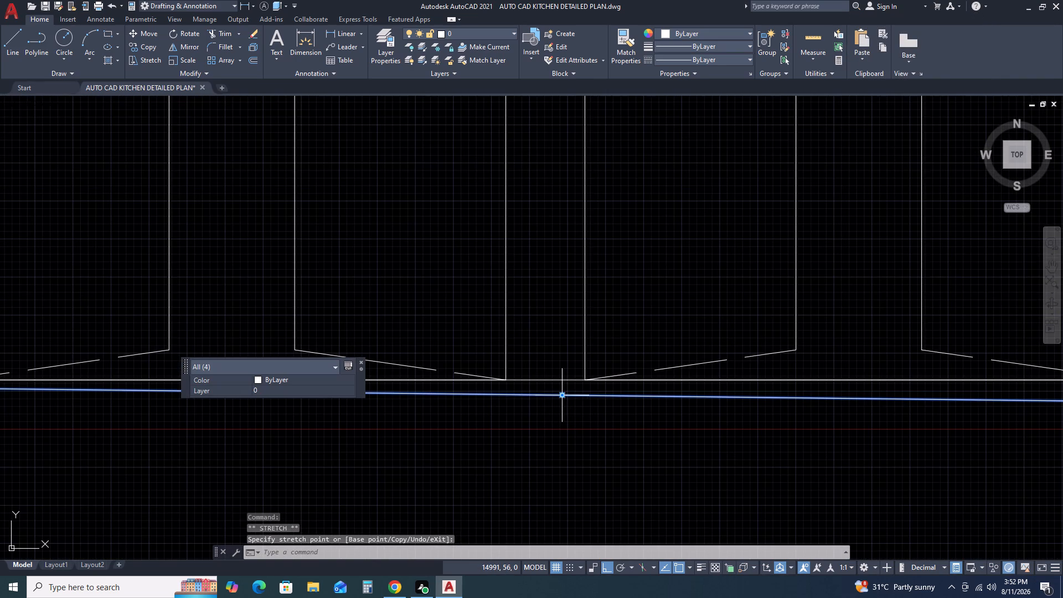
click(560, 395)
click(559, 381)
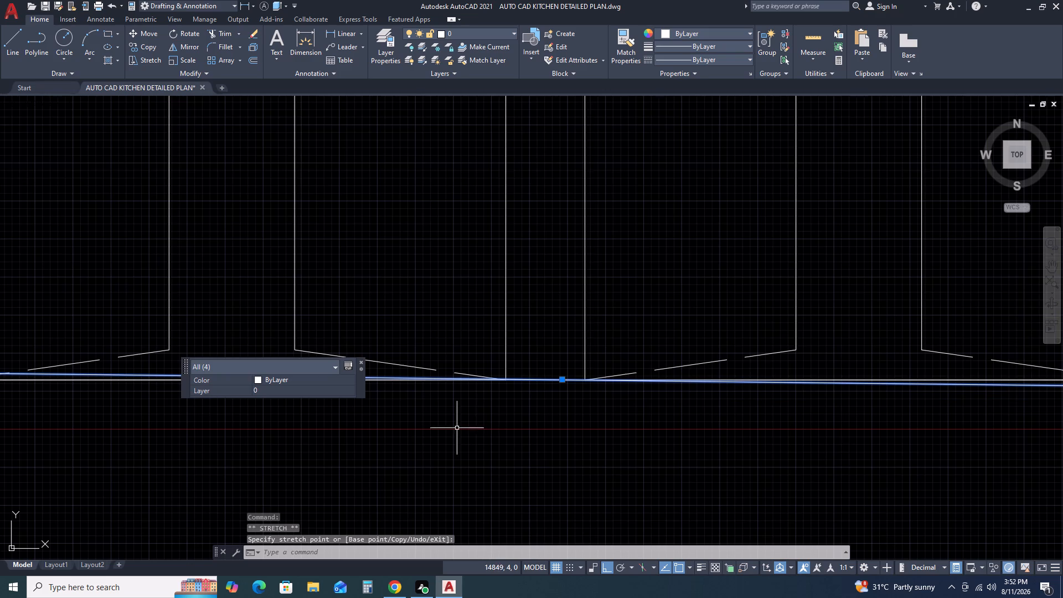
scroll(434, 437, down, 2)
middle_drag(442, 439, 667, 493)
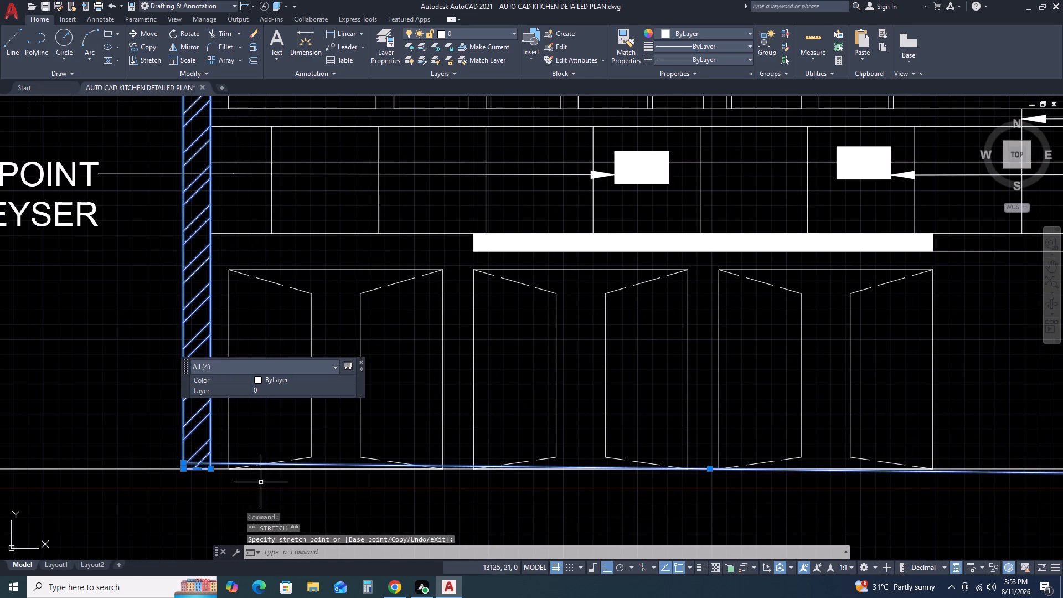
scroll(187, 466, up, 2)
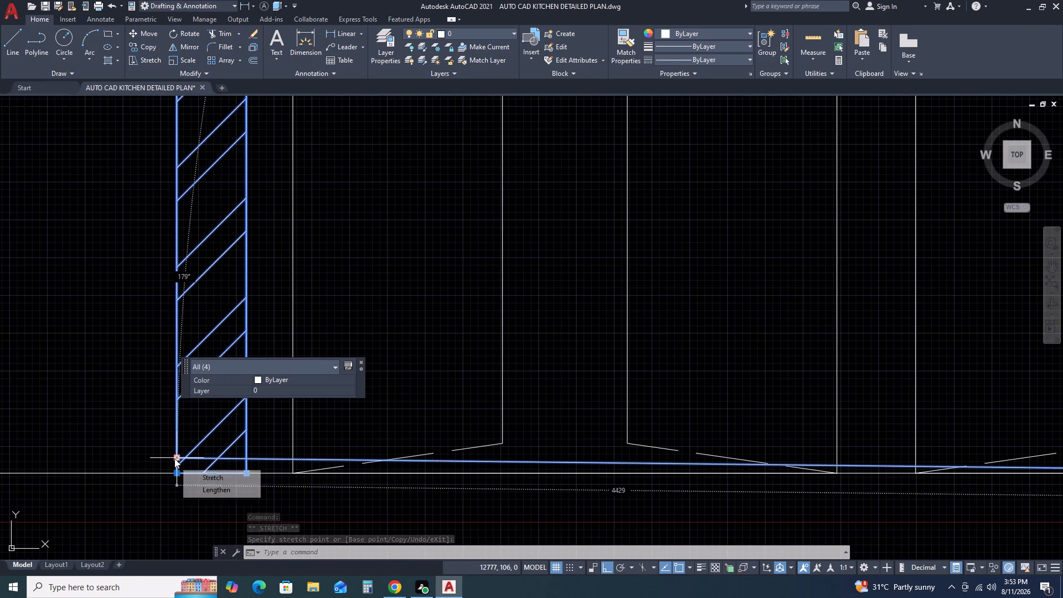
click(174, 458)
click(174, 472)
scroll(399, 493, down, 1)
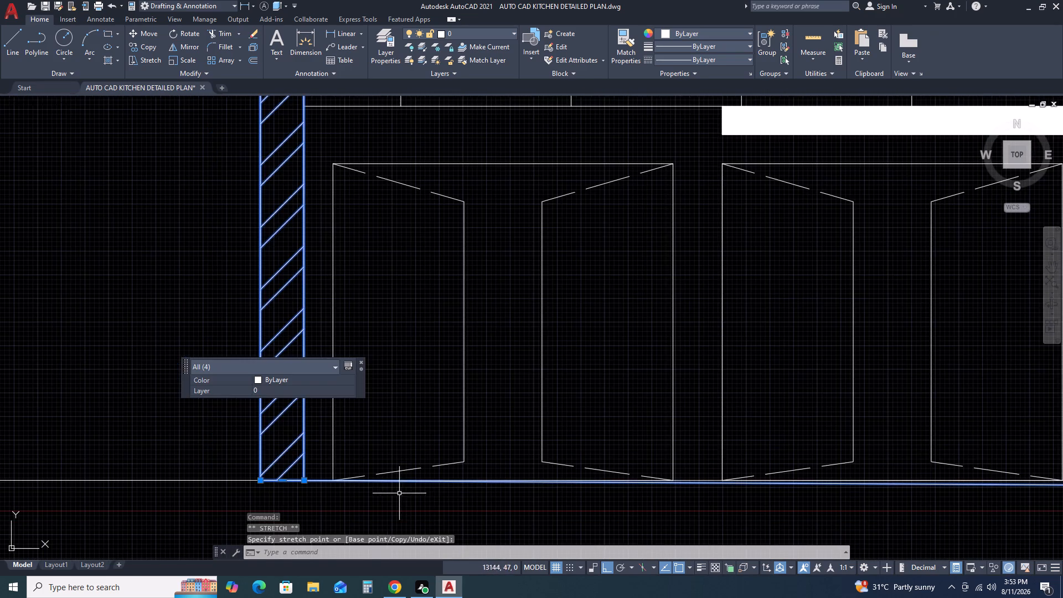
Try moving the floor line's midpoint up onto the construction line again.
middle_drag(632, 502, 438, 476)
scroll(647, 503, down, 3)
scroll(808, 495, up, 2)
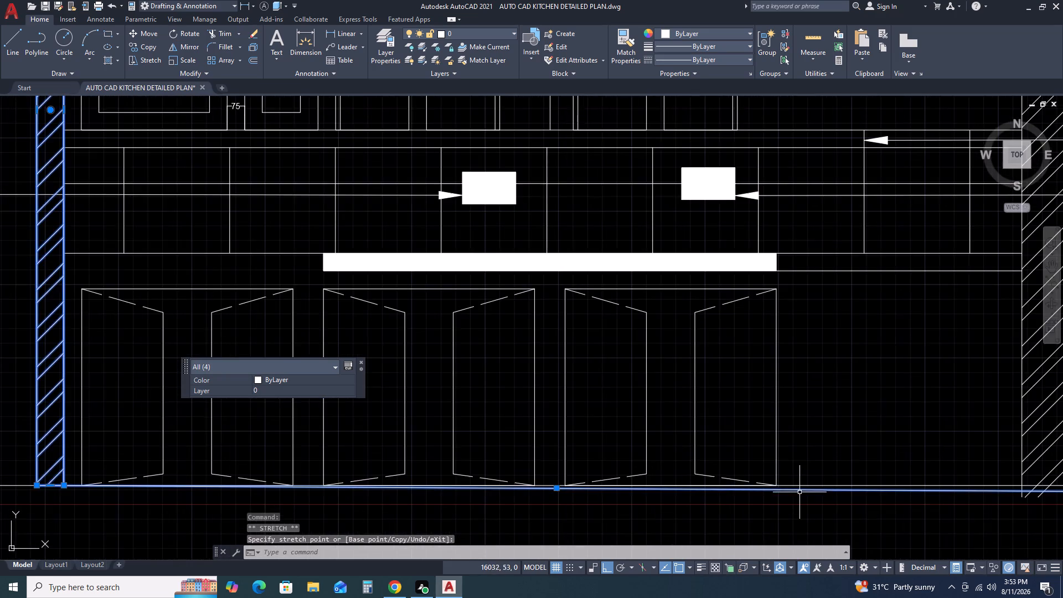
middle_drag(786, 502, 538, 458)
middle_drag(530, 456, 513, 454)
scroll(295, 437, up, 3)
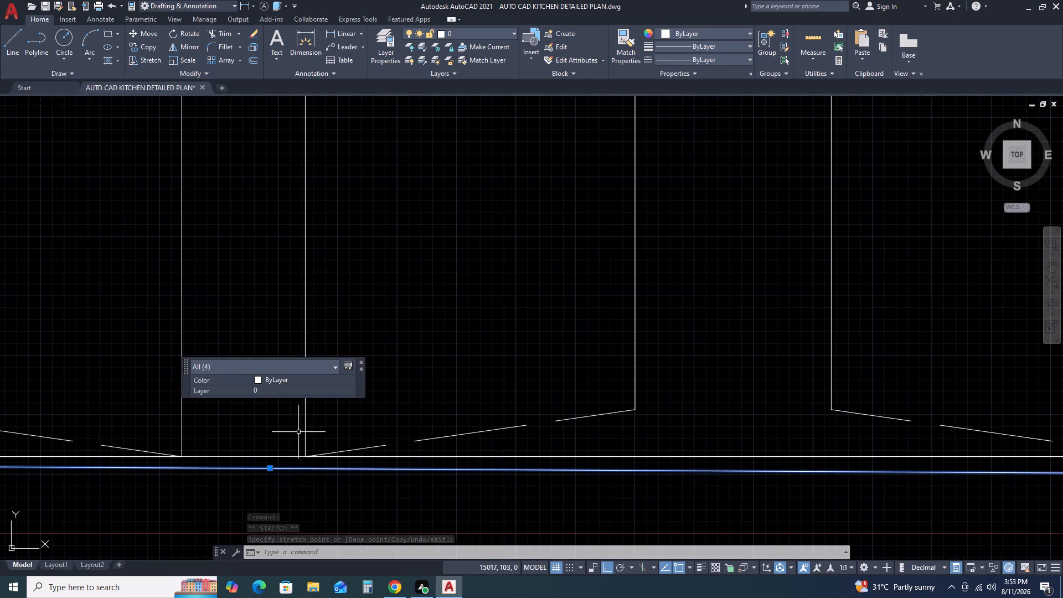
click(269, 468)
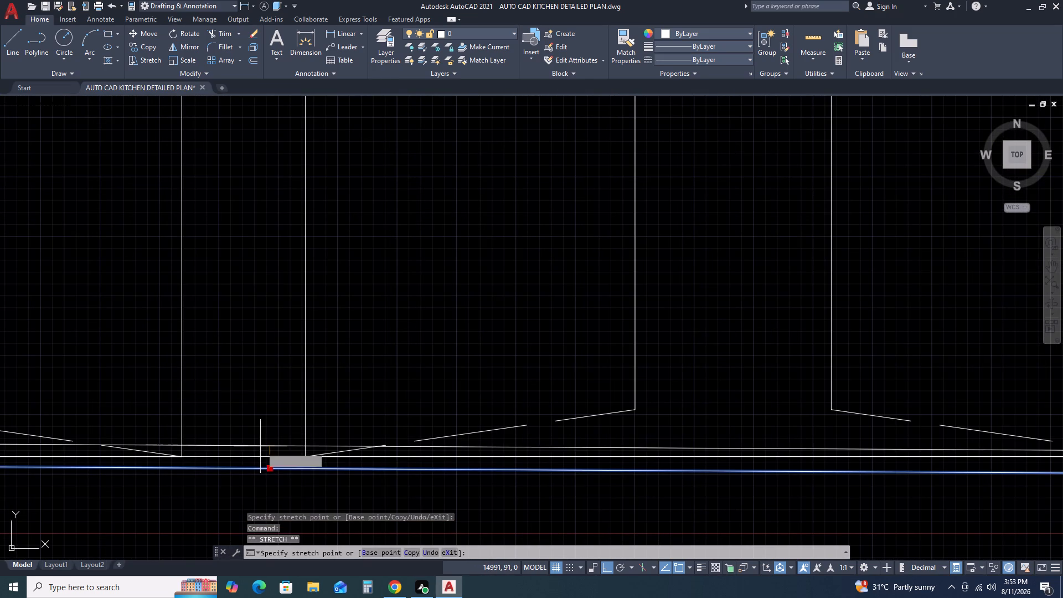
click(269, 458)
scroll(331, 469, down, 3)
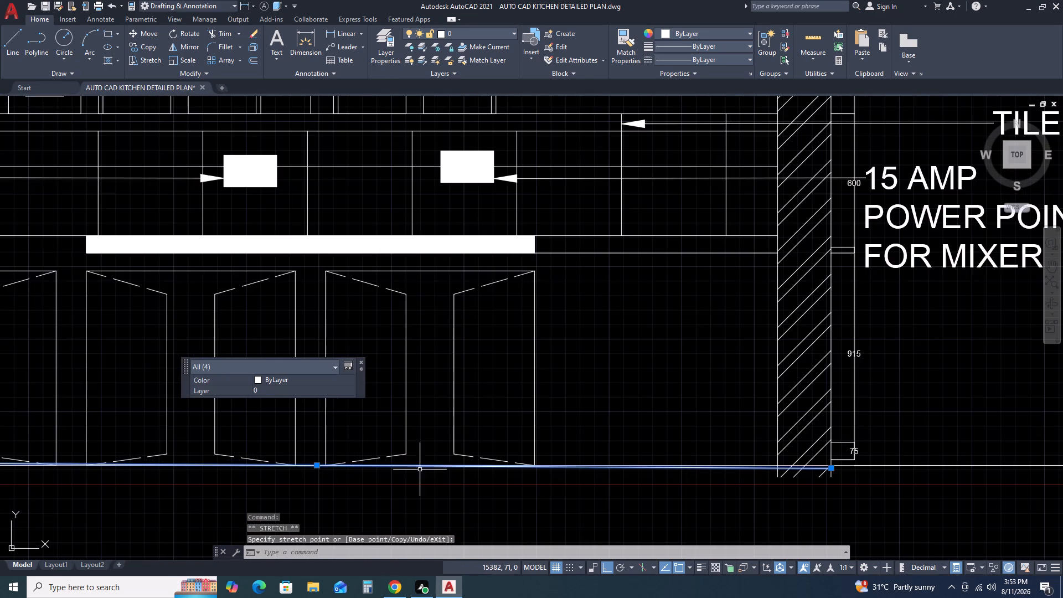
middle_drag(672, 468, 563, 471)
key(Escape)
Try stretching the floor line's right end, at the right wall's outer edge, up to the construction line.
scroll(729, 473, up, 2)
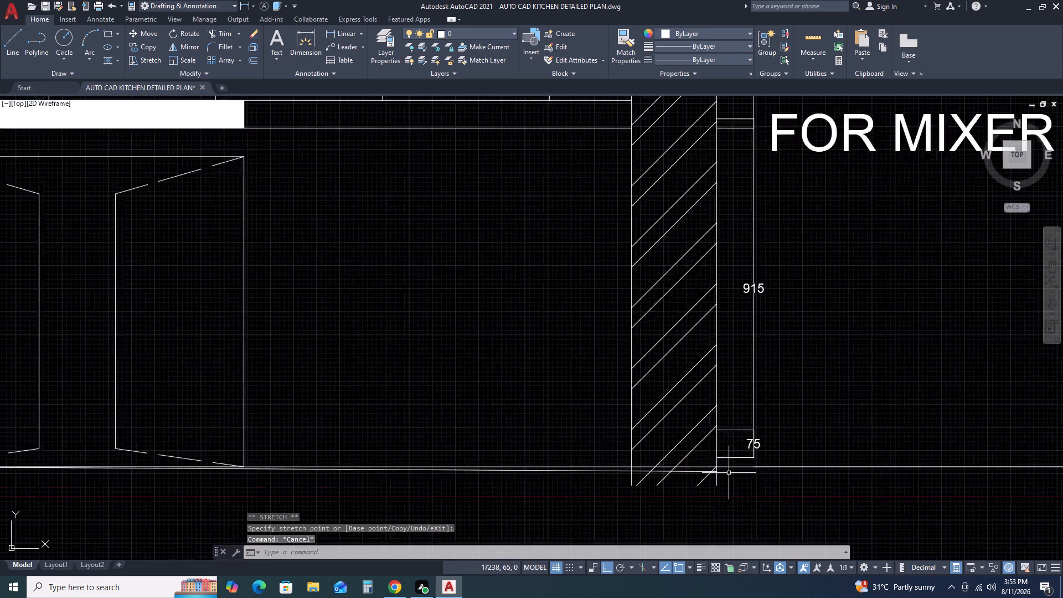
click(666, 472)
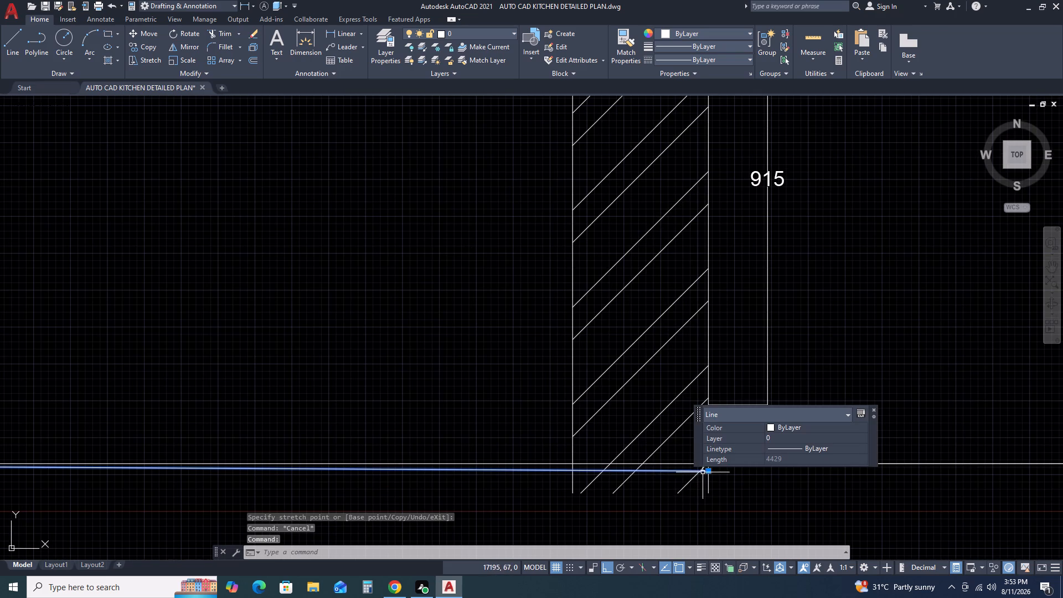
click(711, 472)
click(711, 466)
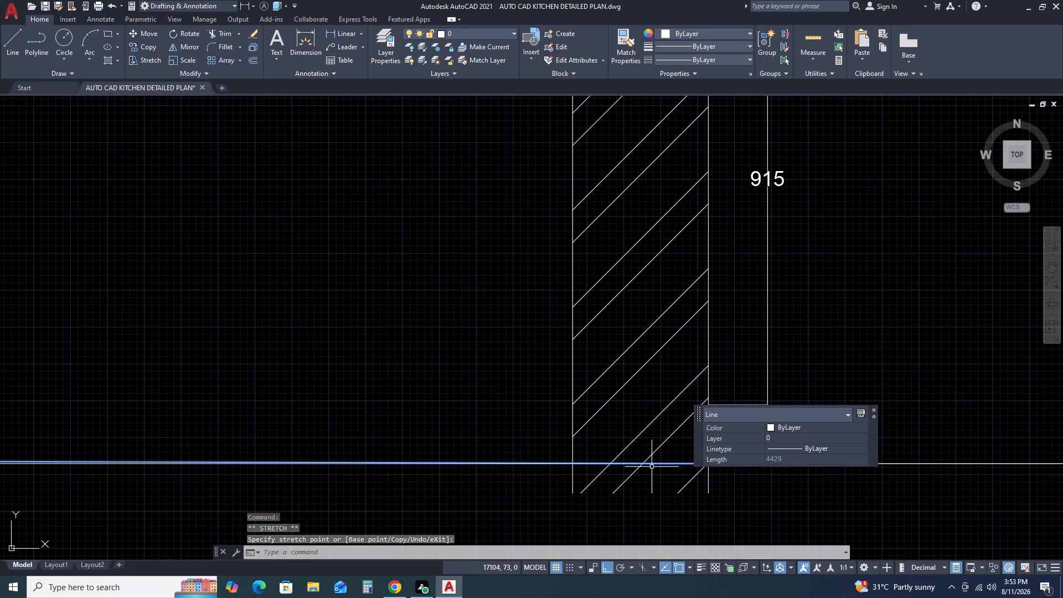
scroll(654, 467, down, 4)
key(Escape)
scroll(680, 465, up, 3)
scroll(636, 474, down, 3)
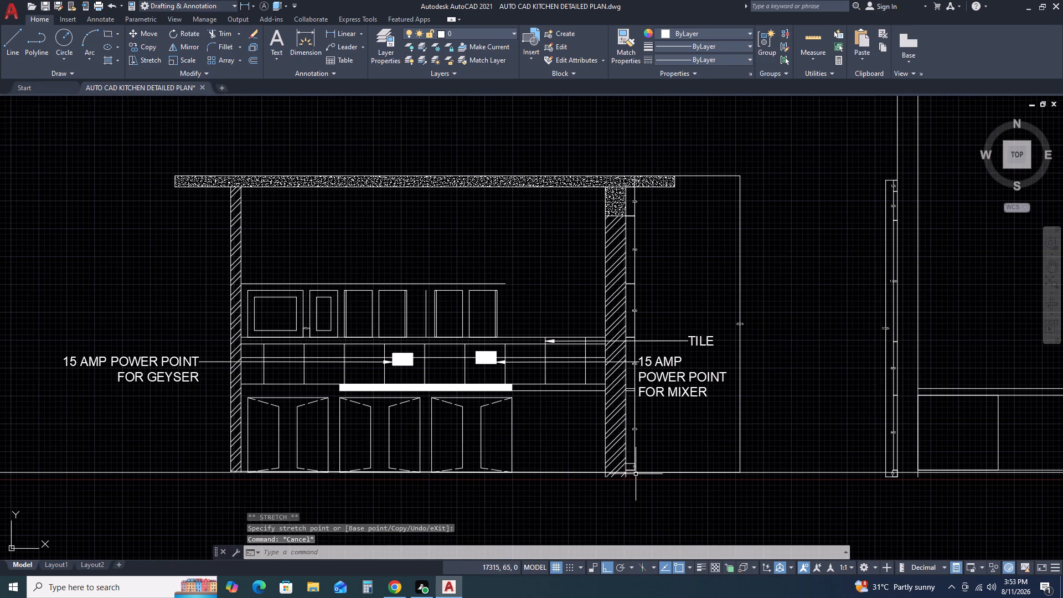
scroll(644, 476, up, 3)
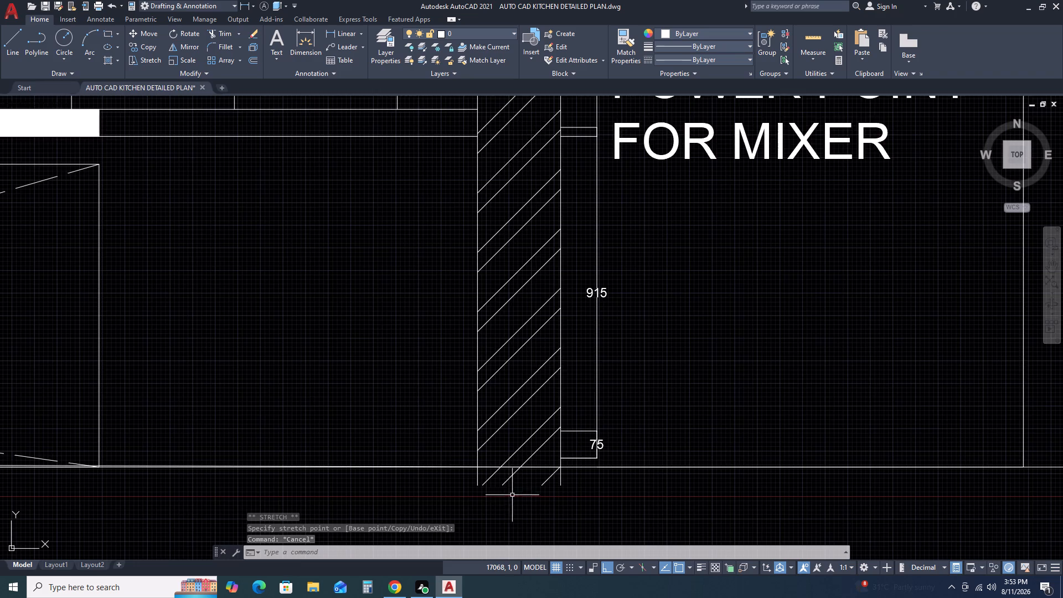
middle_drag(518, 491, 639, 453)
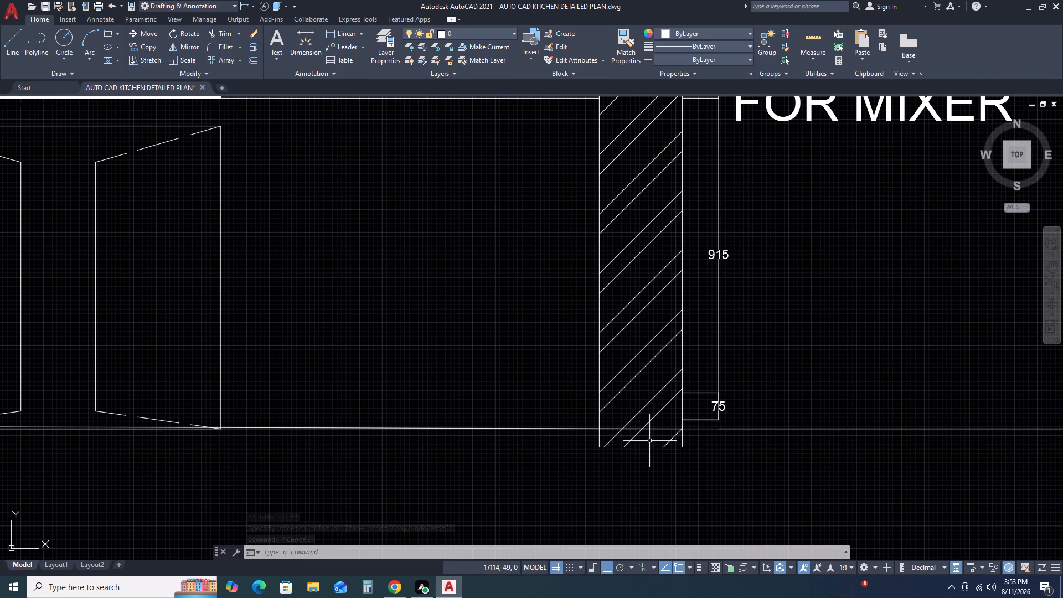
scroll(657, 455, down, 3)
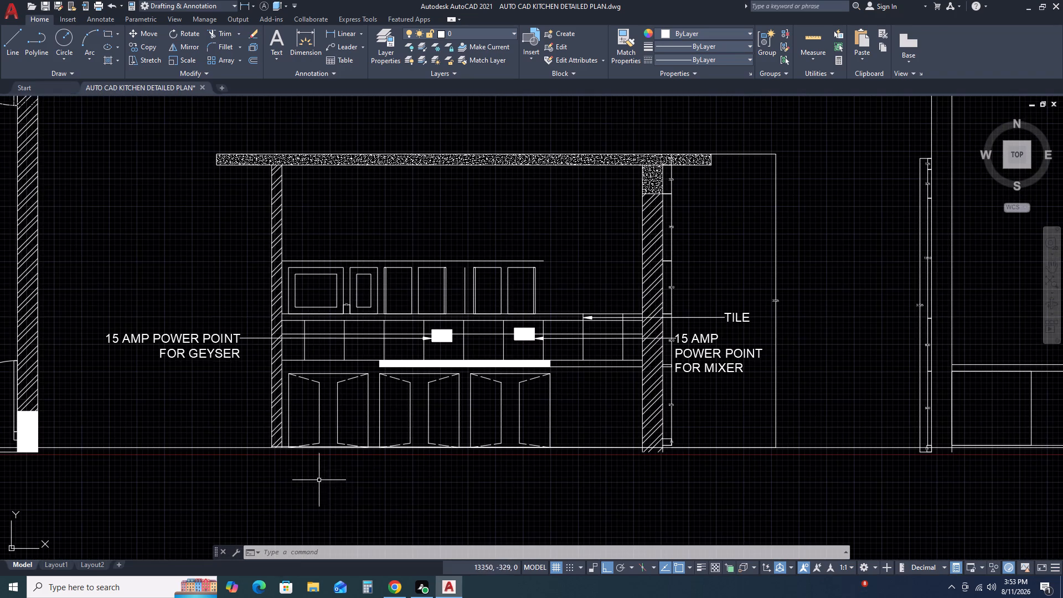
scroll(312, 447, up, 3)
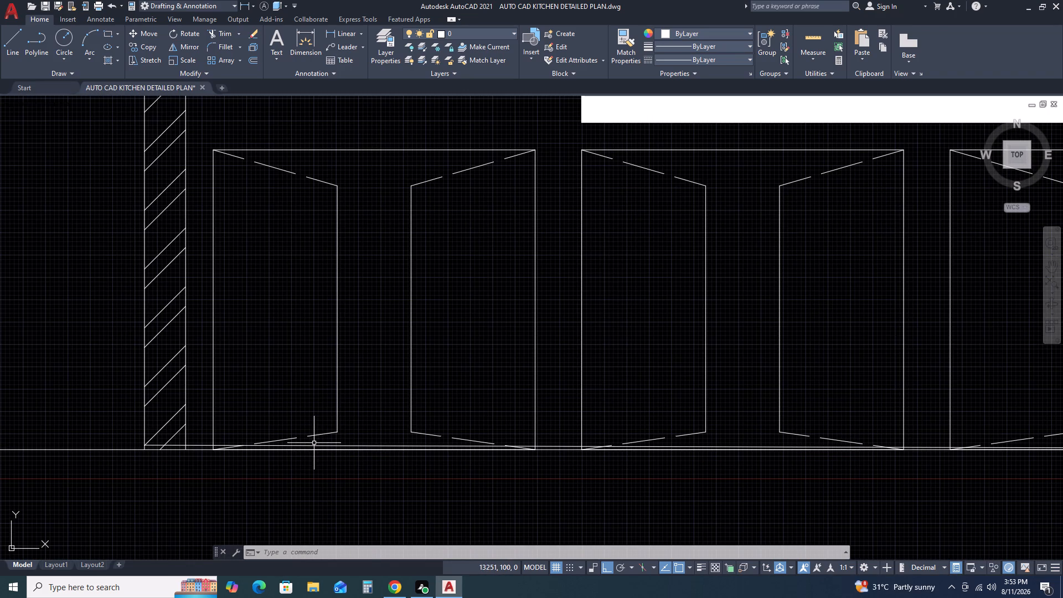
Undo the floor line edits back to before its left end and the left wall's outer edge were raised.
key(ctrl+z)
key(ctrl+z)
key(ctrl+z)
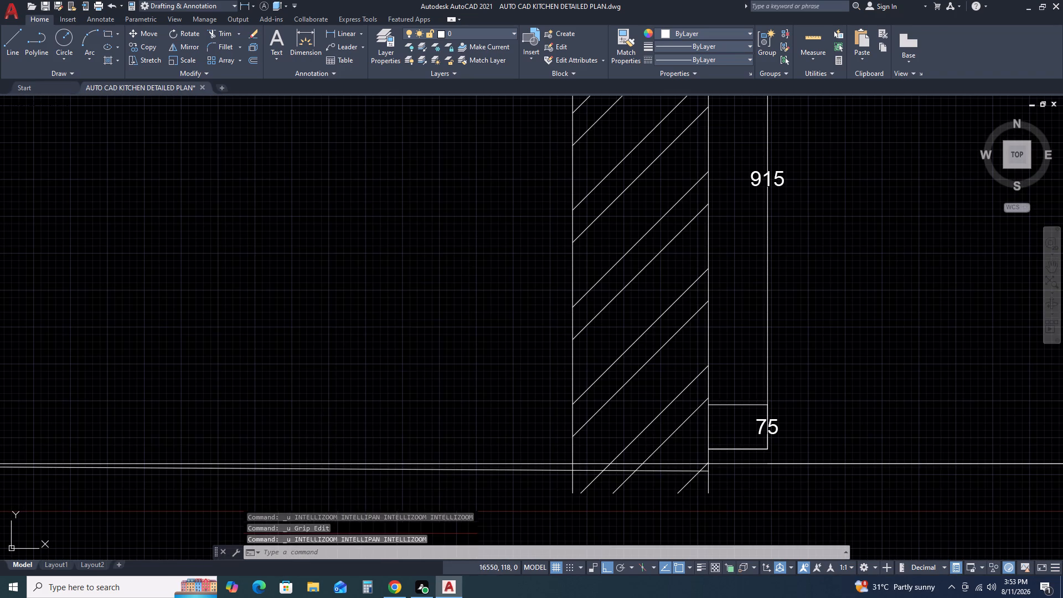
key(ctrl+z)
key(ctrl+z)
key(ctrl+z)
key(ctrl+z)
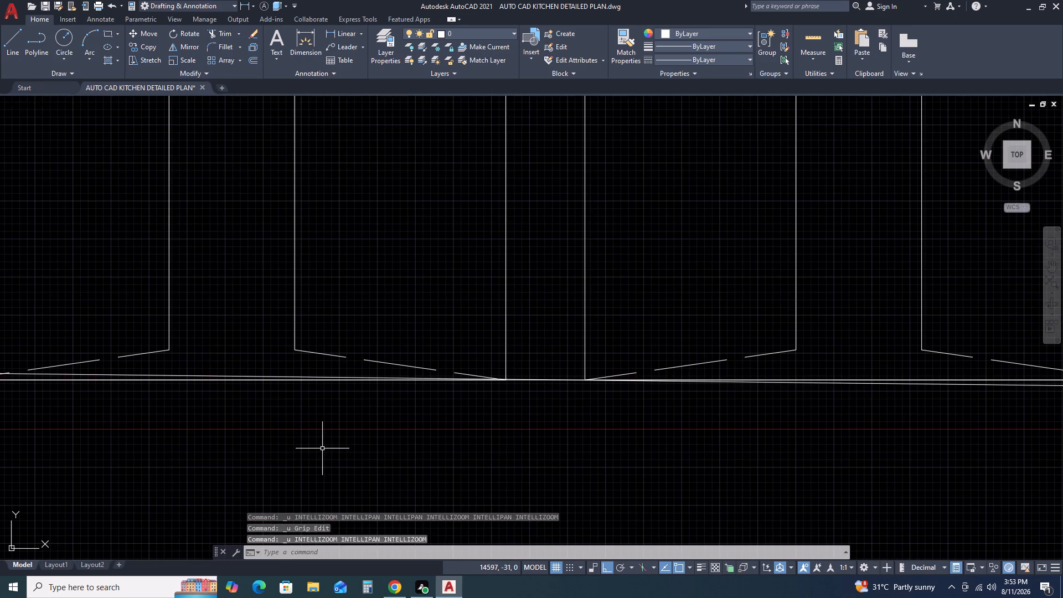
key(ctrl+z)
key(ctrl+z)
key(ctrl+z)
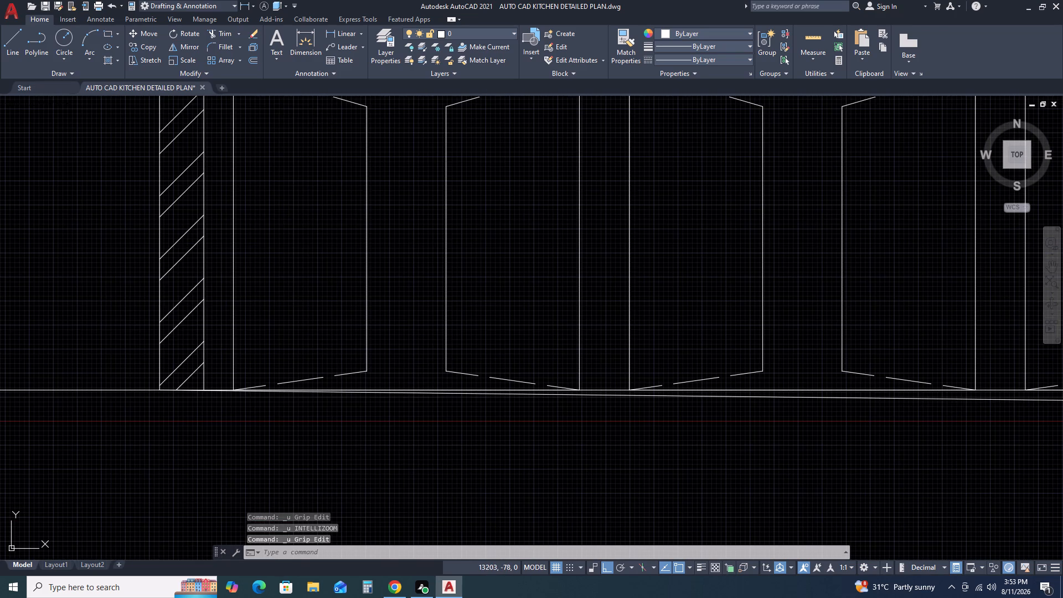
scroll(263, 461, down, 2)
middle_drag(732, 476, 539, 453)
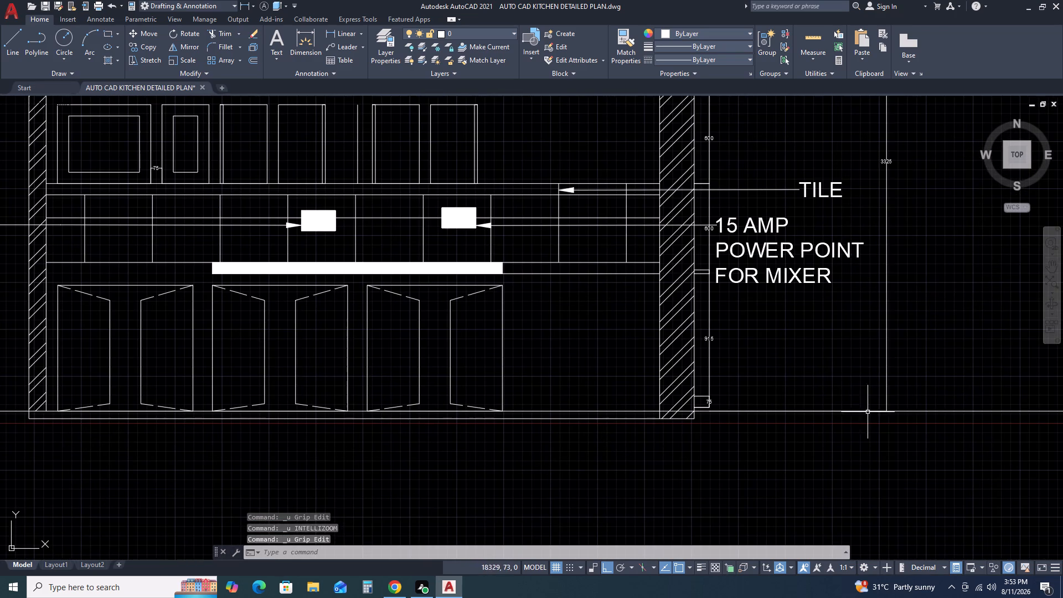
Trim the construction line beyond the right wall's outer edge and the old floor line between the two walls.
text(TR)
key(space)
click(819, 372)
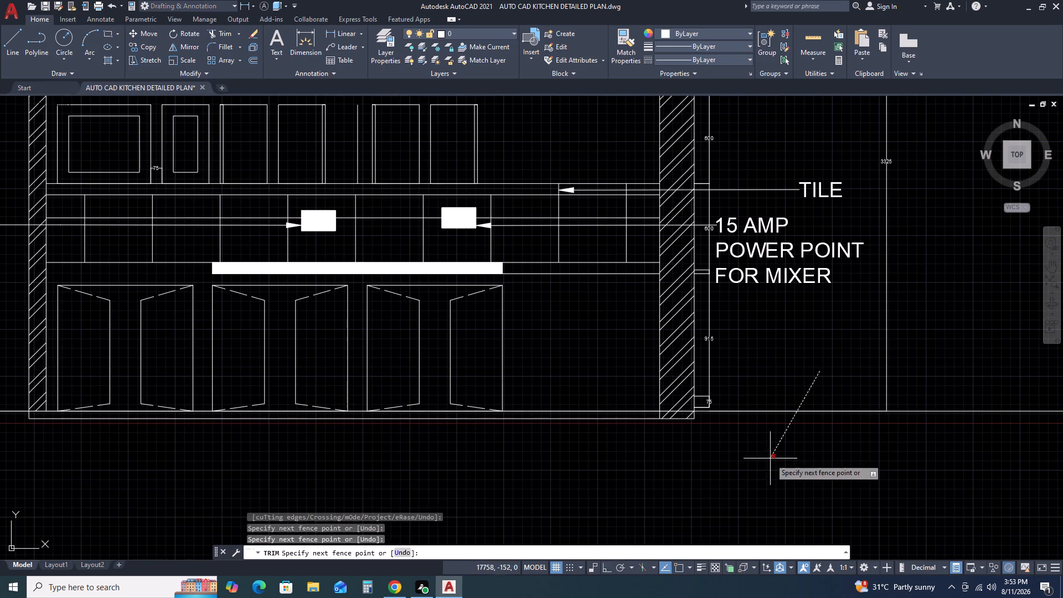
click(771, 460)
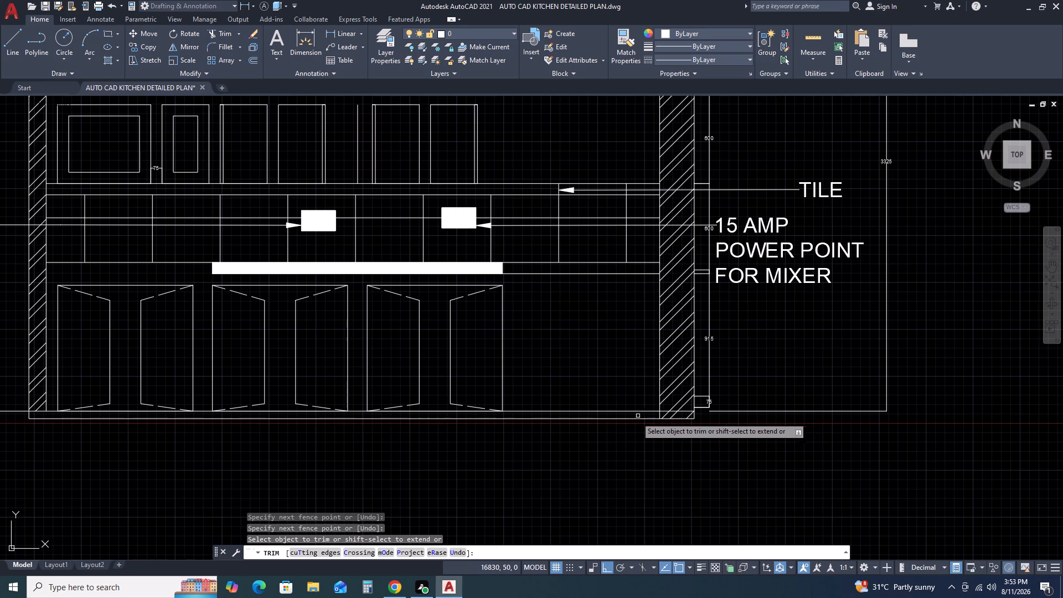
click(628, 417)
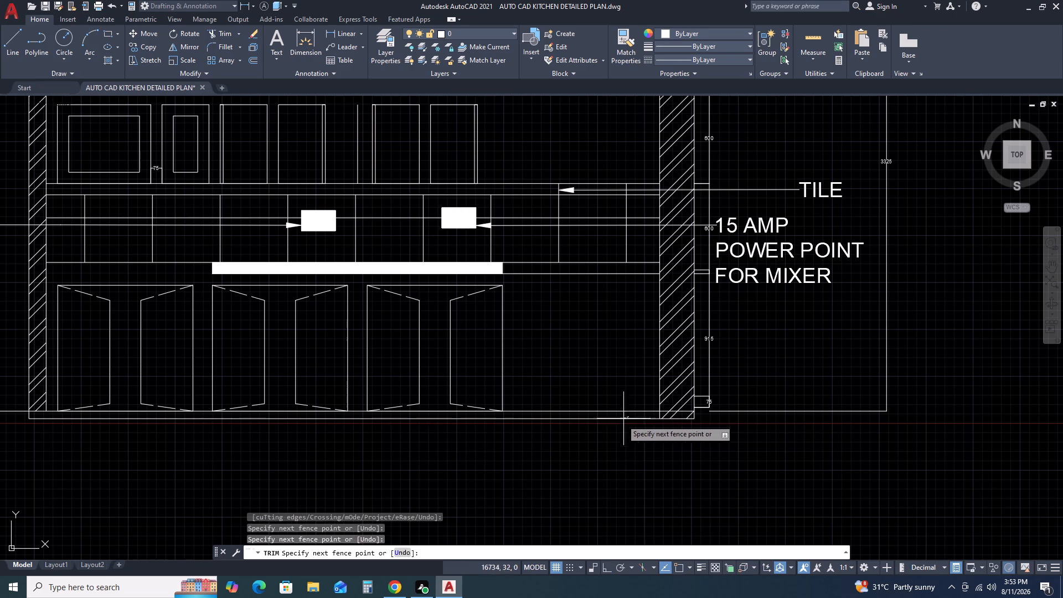
click(597, 430)
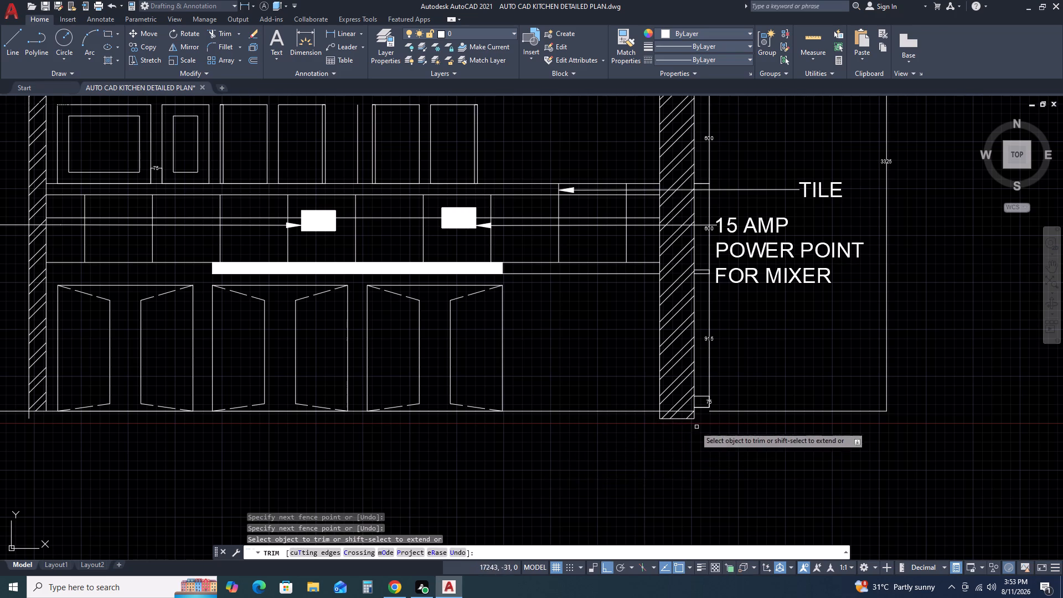
Trim the right wall's outer, bottom and inner outline segments that extend below the construction line.
scroll(673, 423, up, 2)
click(725, 407)
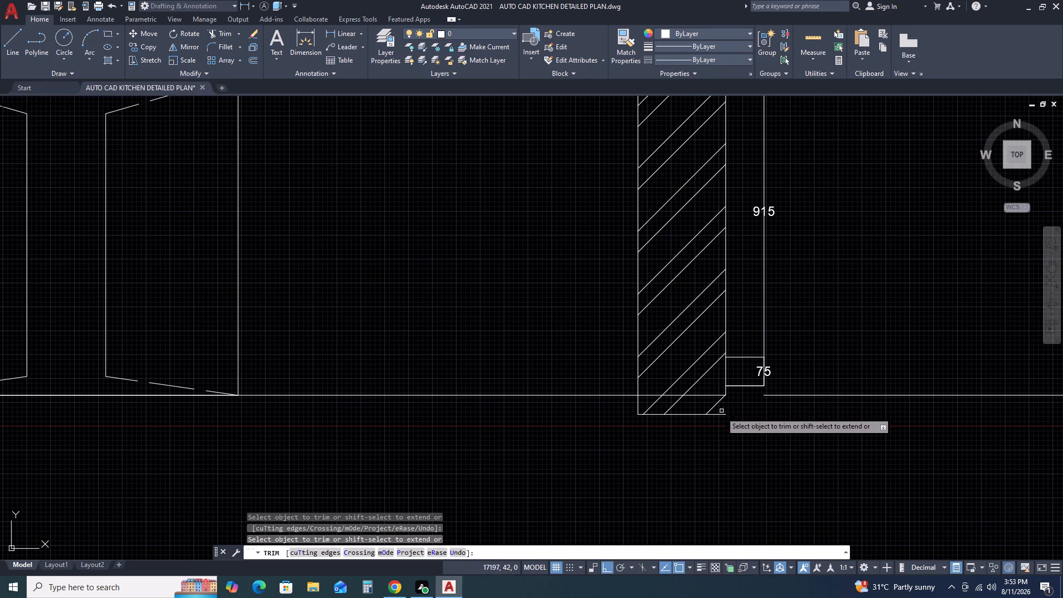
click(724, 414)
click(642, 407)
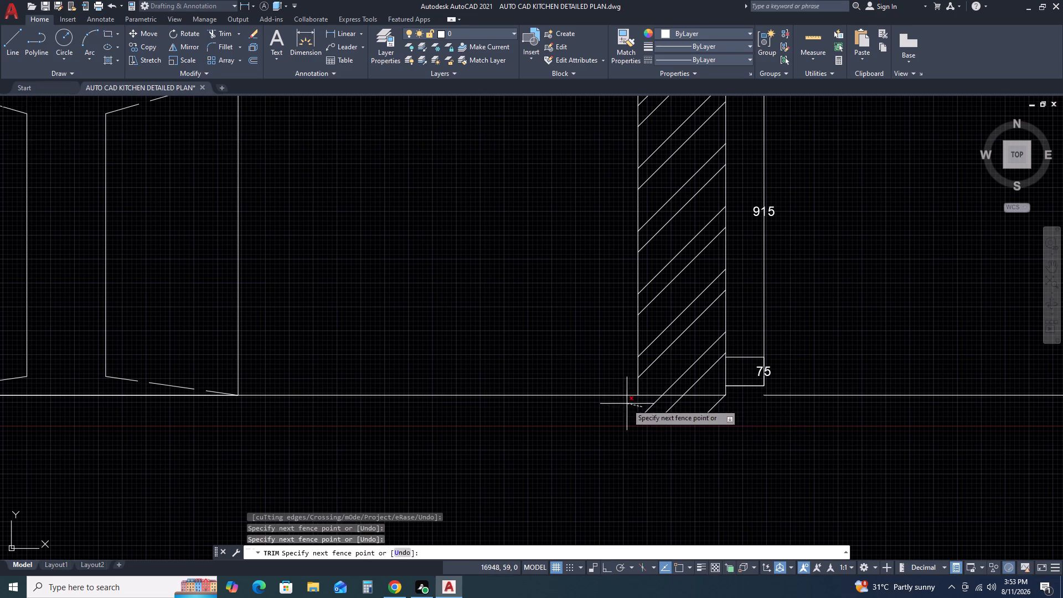
click(625, 404)
key(Escape)
Stretch the bottom edge of the right wall's ANSI32 hatch up to the construction line.
scroll(692, 416, up, 2)
click(770, 409)
click(493, 415)
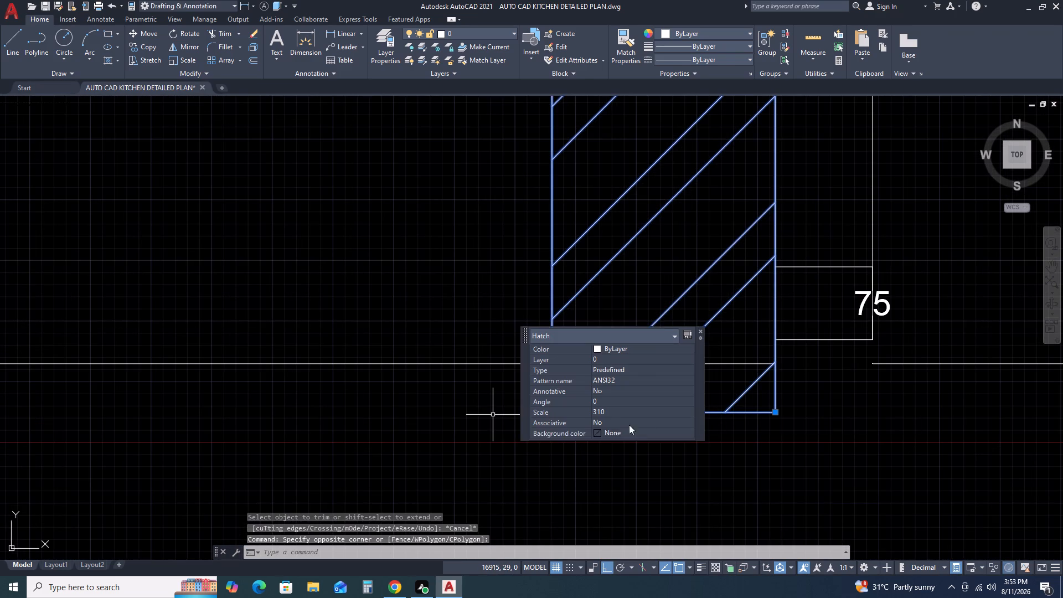
scroll(780, 424, down, 1)
middle_drag(818, 440, 917, 457)
scroll(921, 454, down, 1)
scroll(850, 441, up, 2)
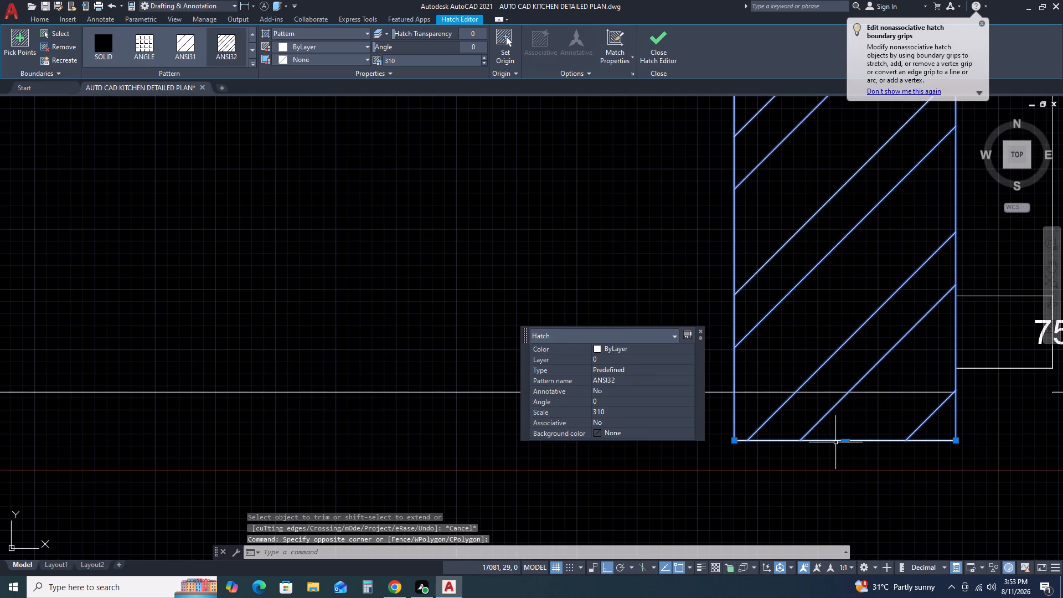
click(844, 440)
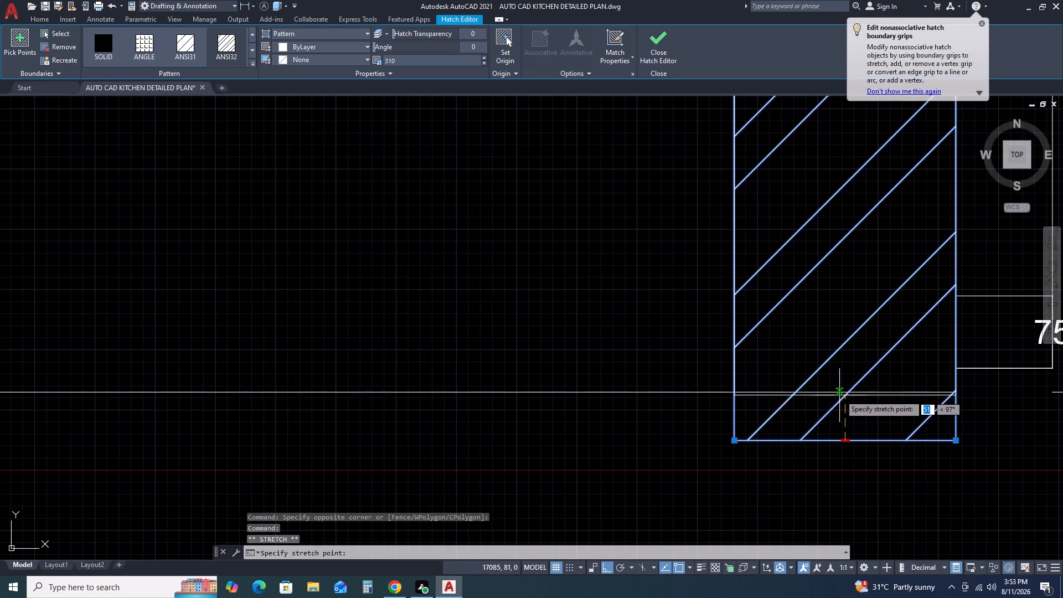
click(842, 393)
scroll(740, 425, down, 2)
scroll(800, 445, down, 2)
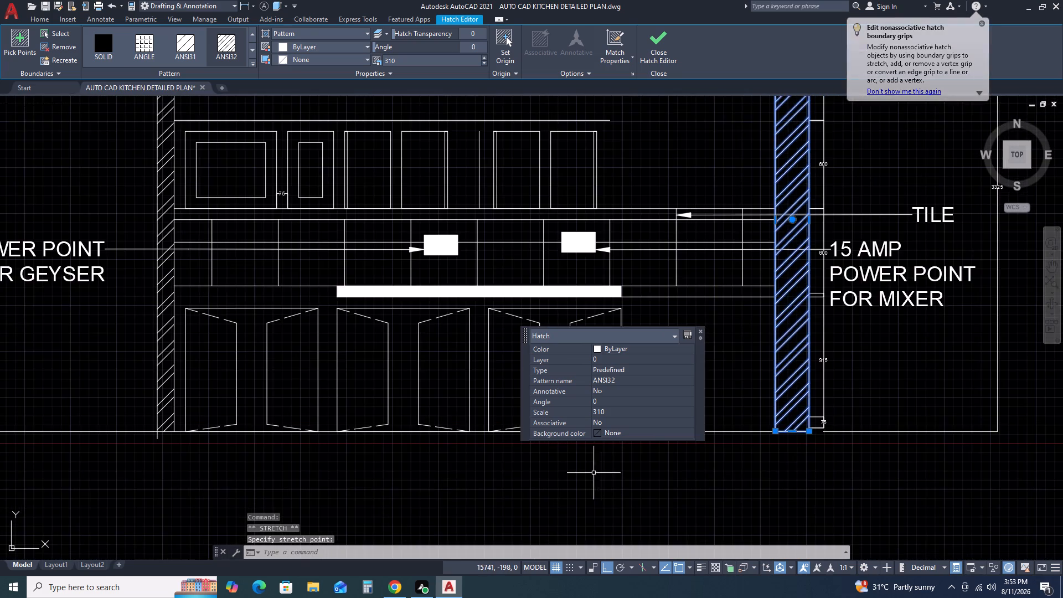
middle_drag(594, 473, 971, 441)
key(Escape)
Trim the left wall's outer edge where it extends below the construction line.
middle_drag(756, 453, 848, 427)
middle_click(852, 427)
scroll(580, 375, up, 3)
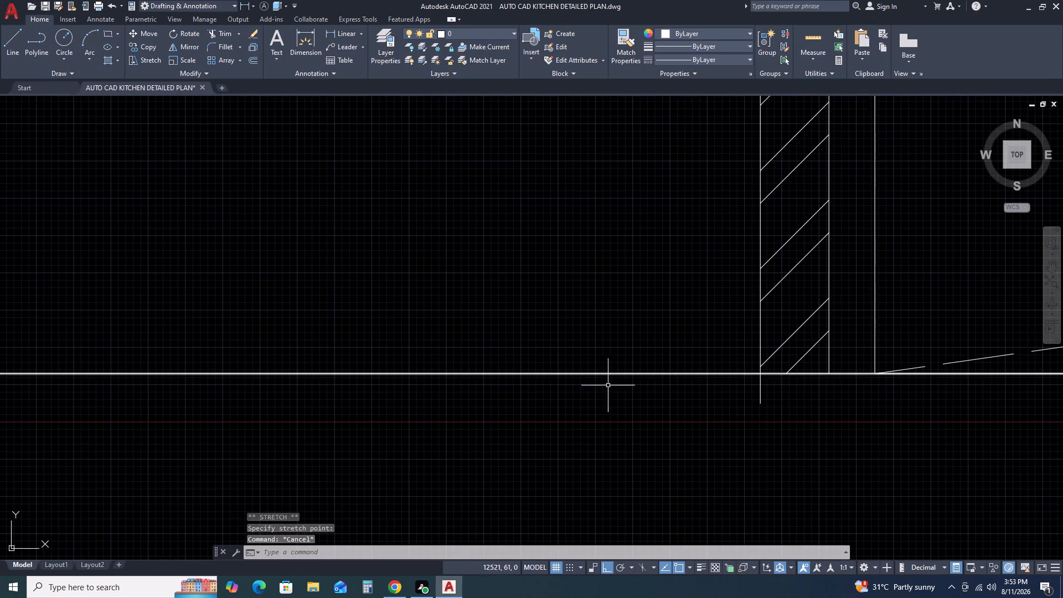
text(TR)
key(space)
click(786, 391)
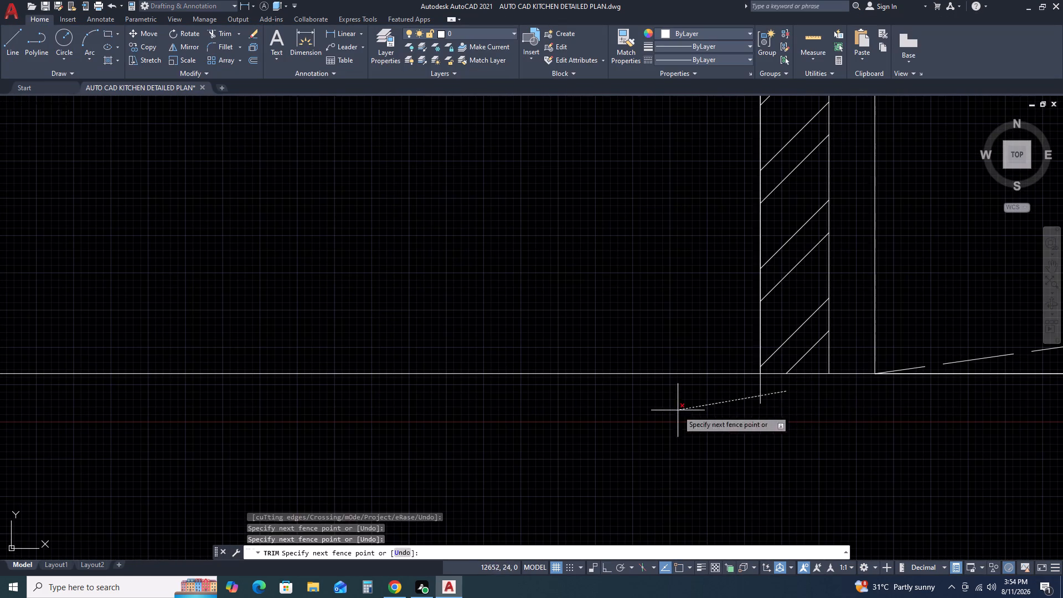
click(678, 410)
key(Escape)
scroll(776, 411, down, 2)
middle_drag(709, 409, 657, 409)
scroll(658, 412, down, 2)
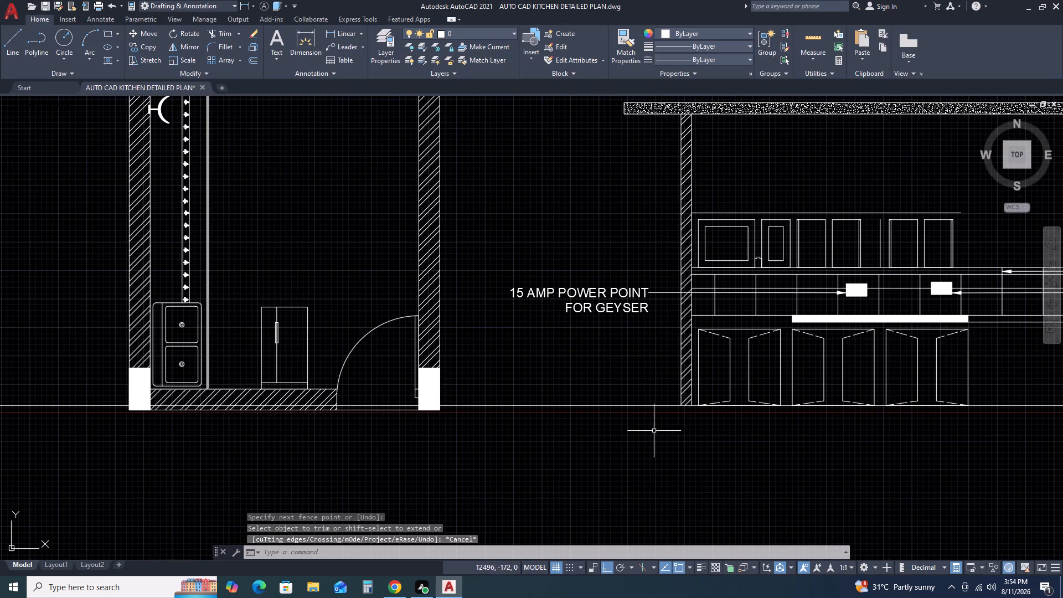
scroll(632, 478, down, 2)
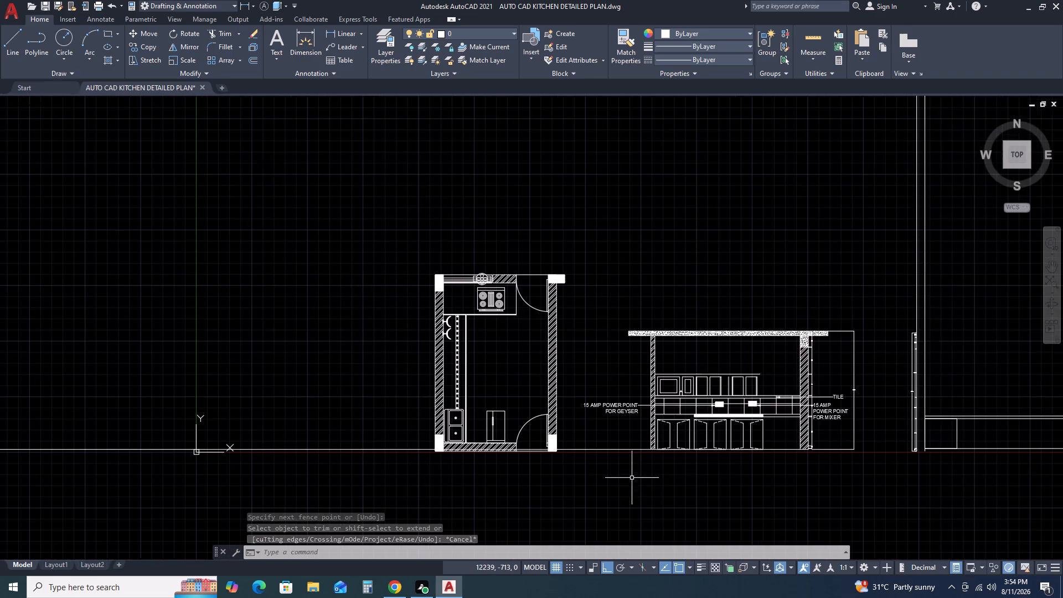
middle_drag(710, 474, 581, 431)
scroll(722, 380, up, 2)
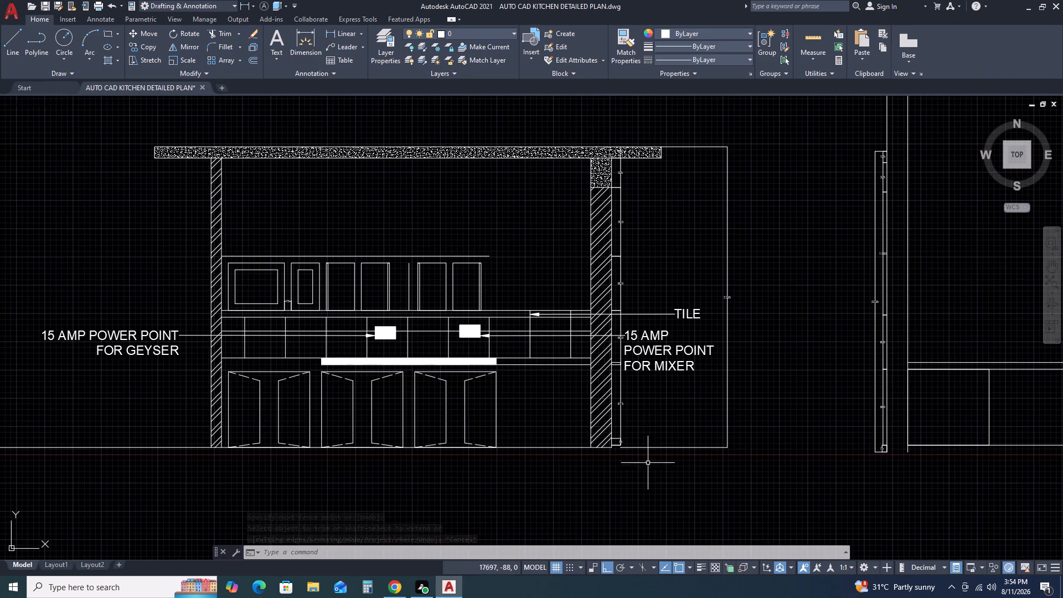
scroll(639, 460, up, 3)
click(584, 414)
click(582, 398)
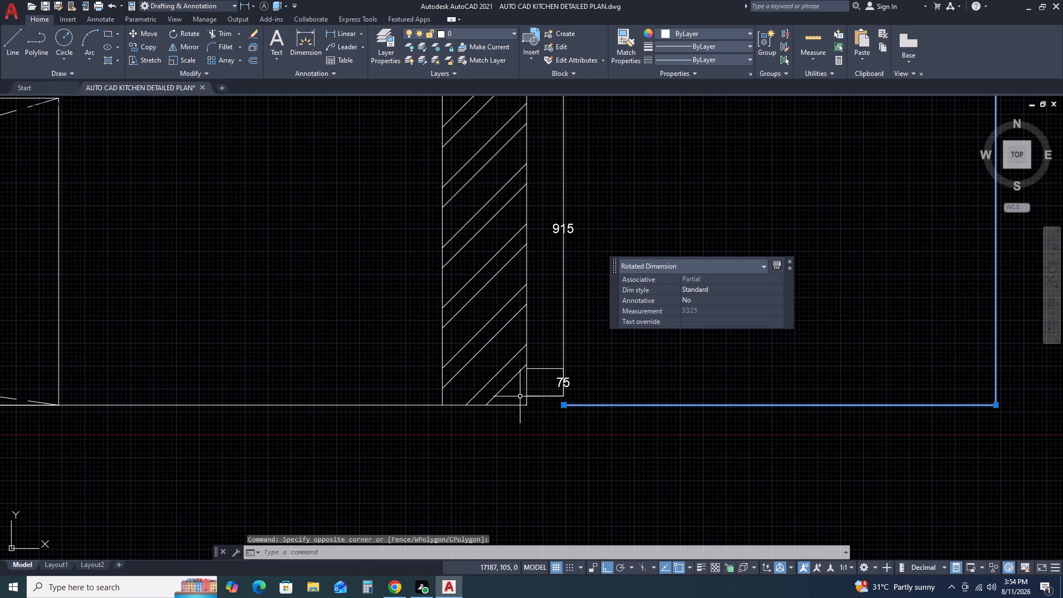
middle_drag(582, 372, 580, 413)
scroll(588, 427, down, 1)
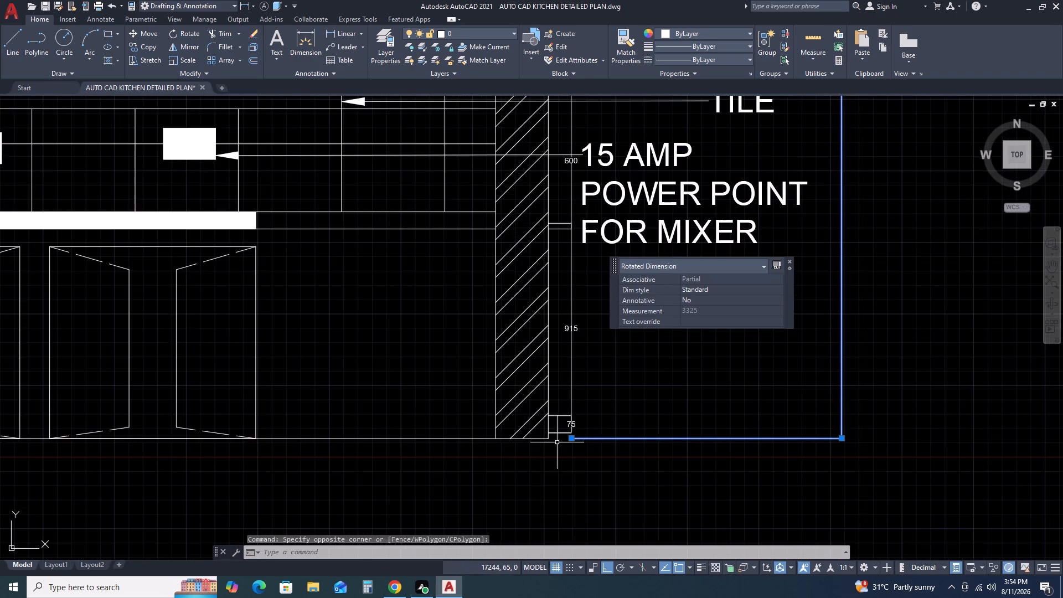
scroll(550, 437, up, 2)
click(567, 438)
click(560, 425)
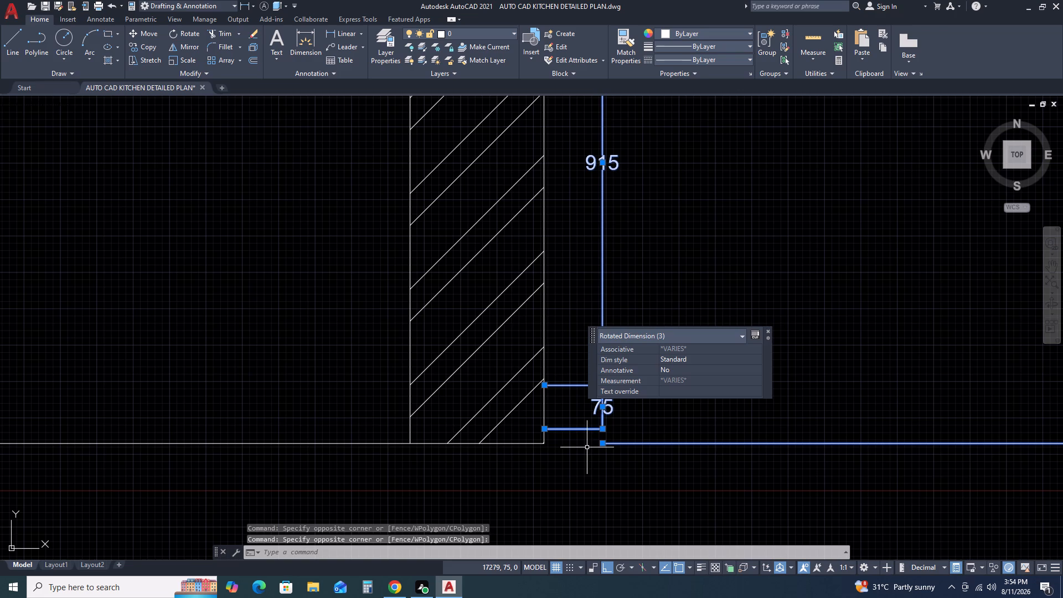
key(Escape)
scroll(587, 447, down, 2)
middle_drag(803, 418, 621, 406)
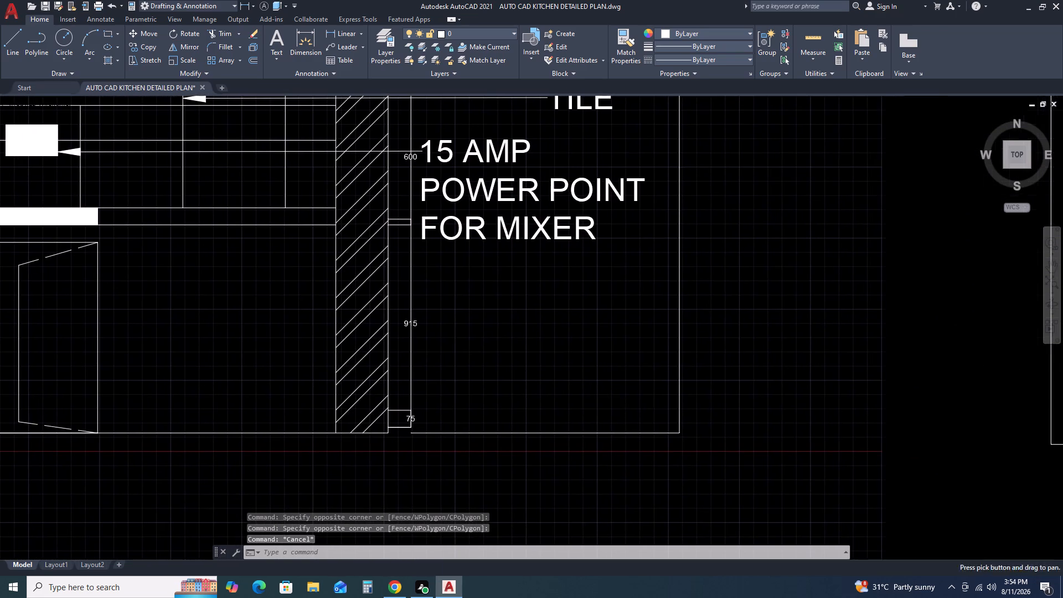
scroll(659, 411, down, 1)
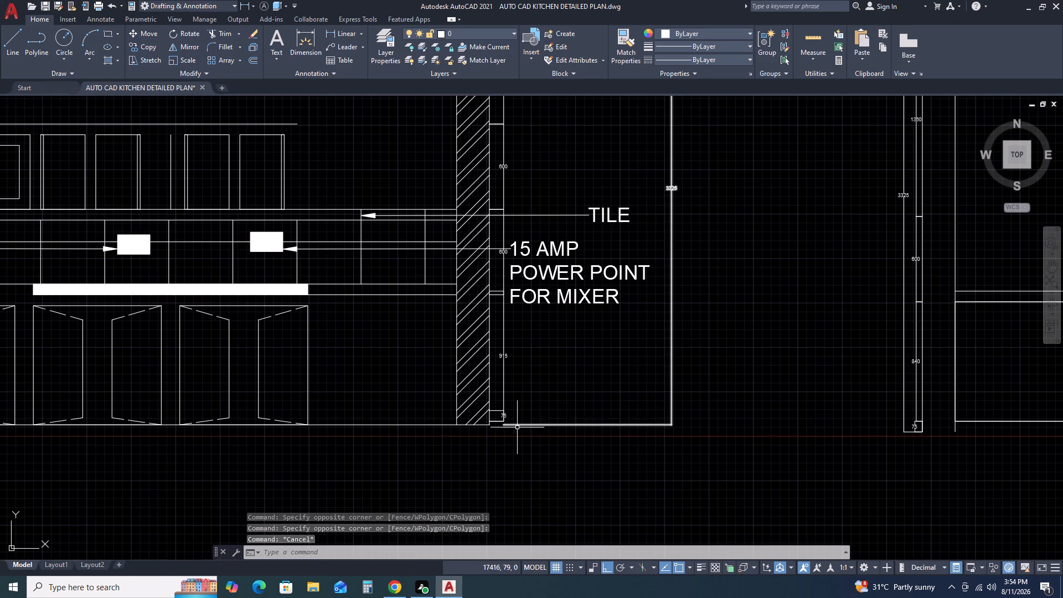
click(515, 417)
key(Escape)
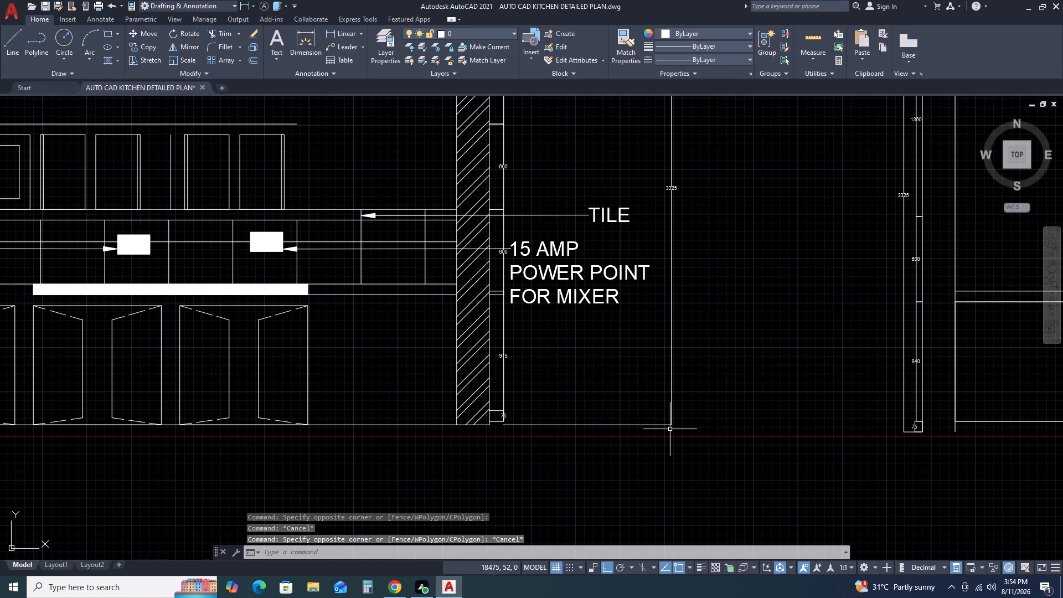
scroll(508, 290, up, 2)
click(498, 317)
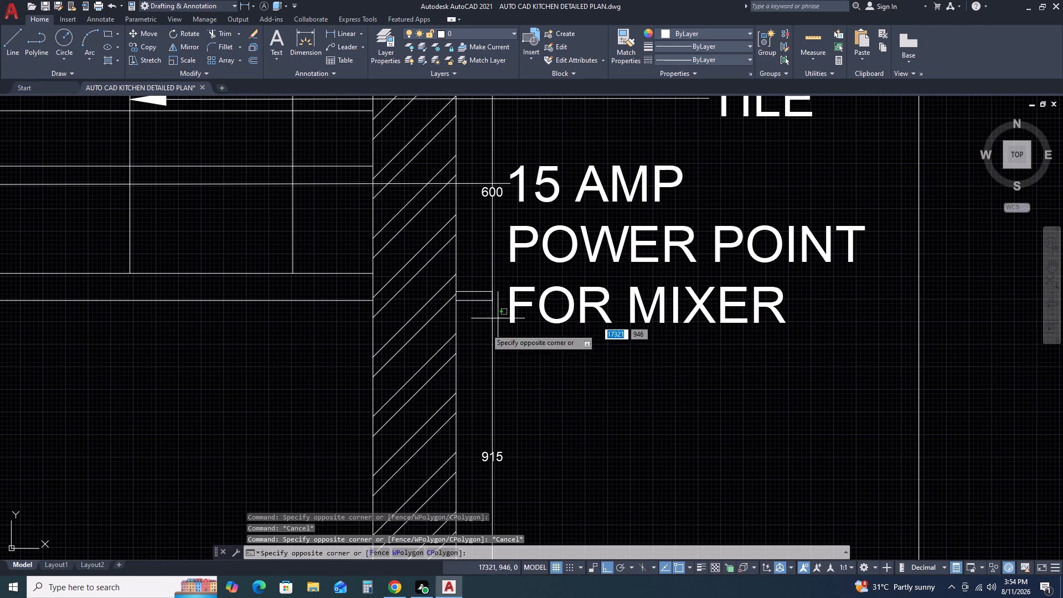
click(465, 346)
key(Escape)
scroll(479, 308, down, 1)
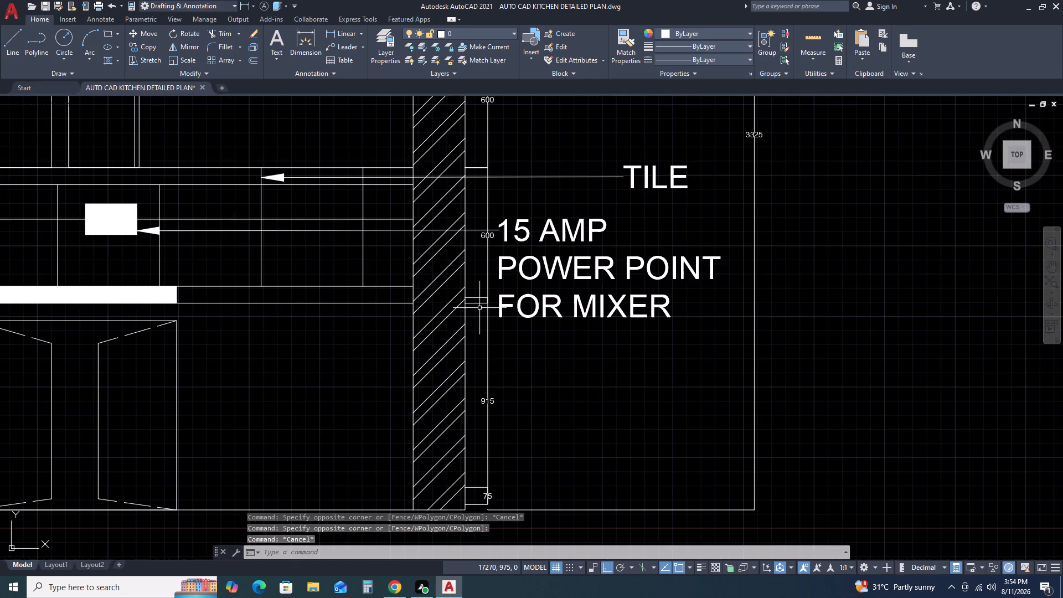
Move the 915 dimension down so its upper end meets the lower end of the 600 dimension above it.
click(493, 322)
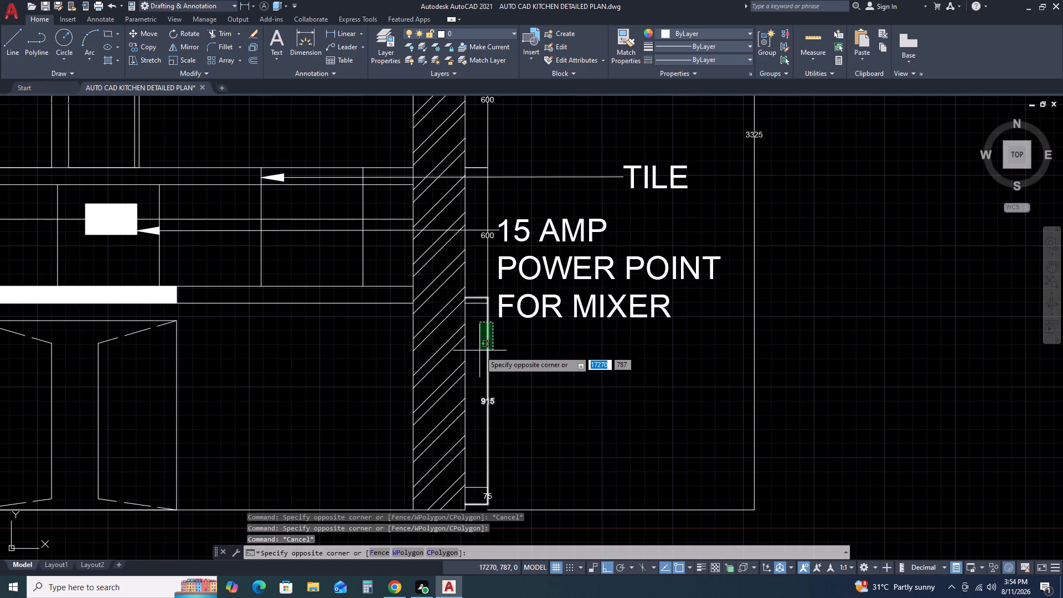
click(479, 350)
scroll(473, 295, up, 2)
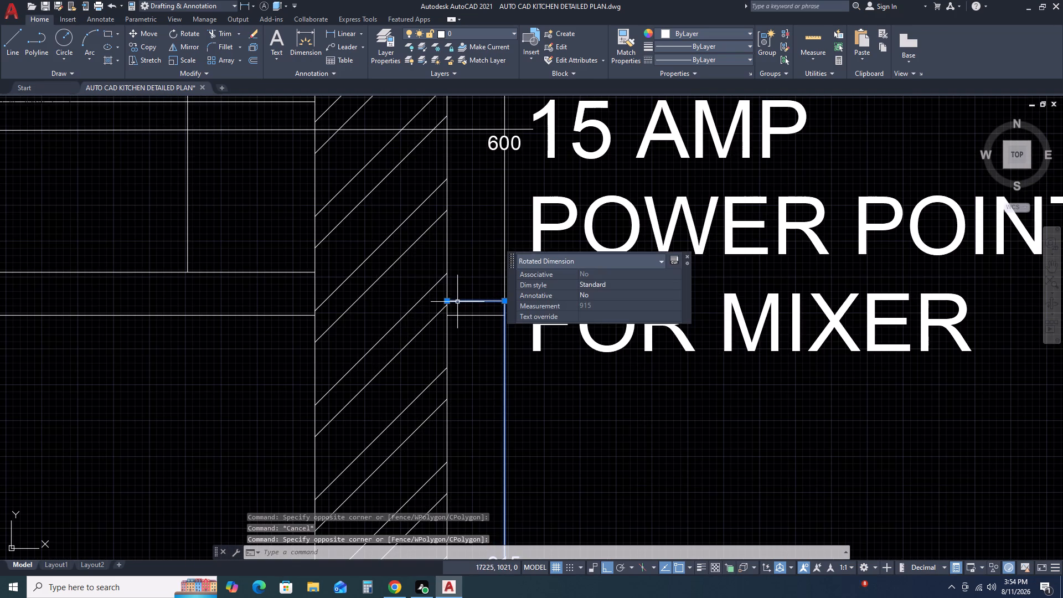
key(m)
key(space)
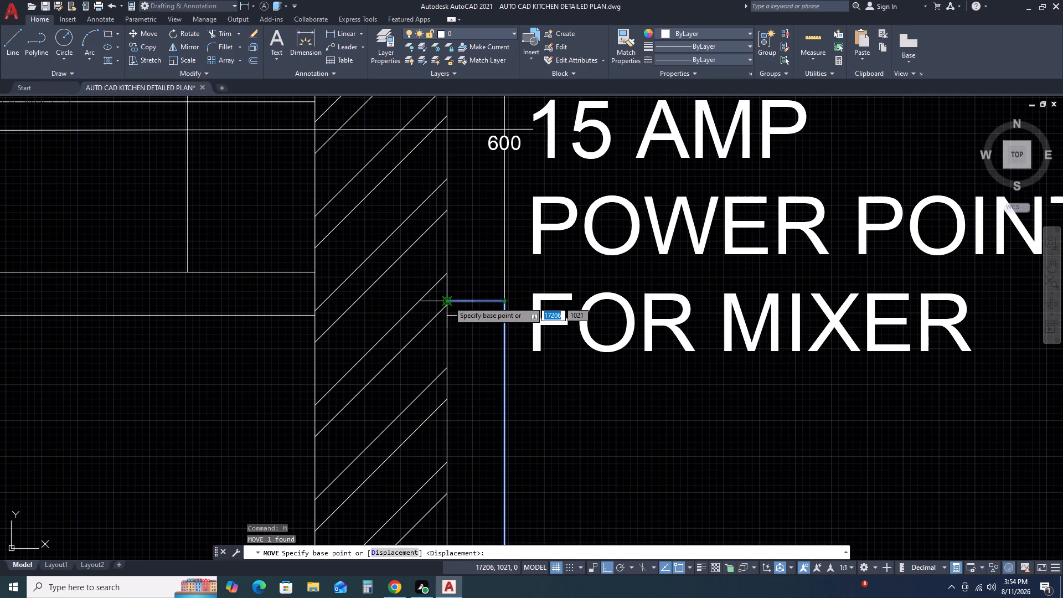
click(448, 301)
click(447, 315)
scroll(471, 321, down, 3)
Move the 75 base dimension down so its lower end meets the floor line at the right wall's outer edge.
middle_drag(504, 411, 507, 389)
middle_drag(508, 378, 509, 372)
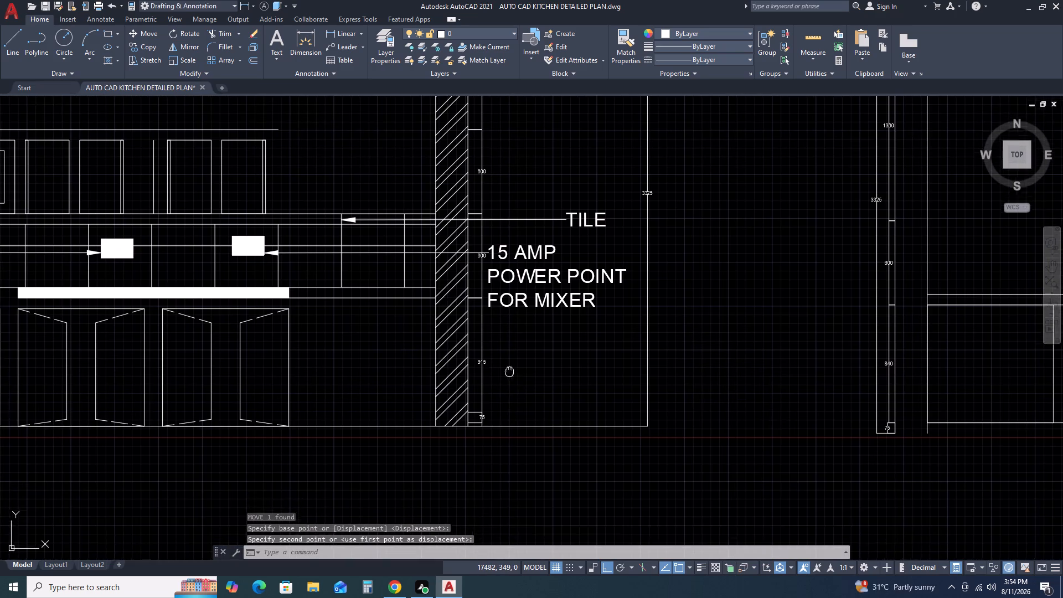
scroll(465, 417, up, 5)
click(494, 422)
click(481, 400)
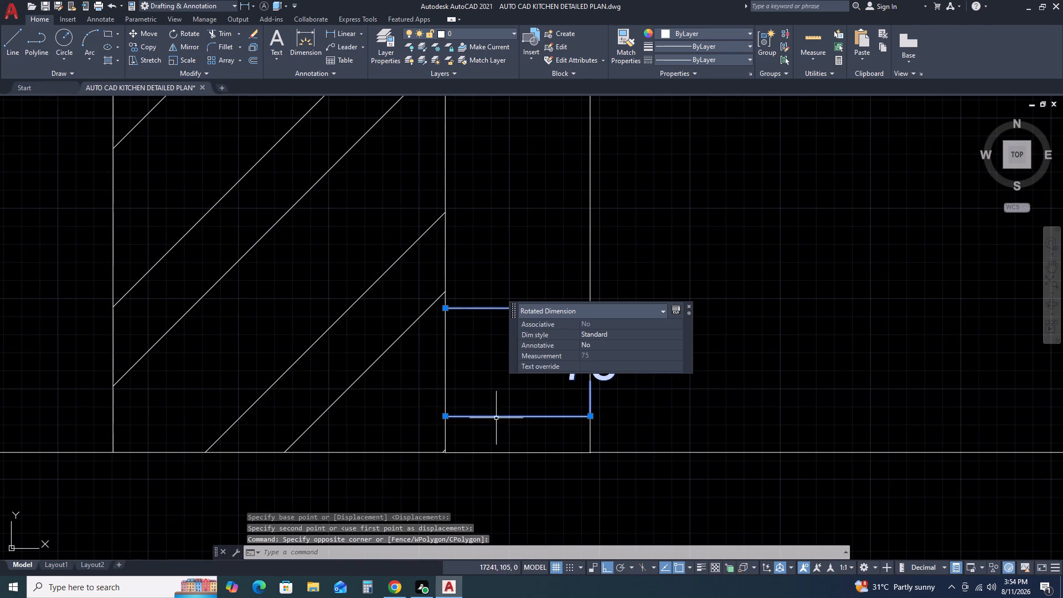
text(M)
key(space)
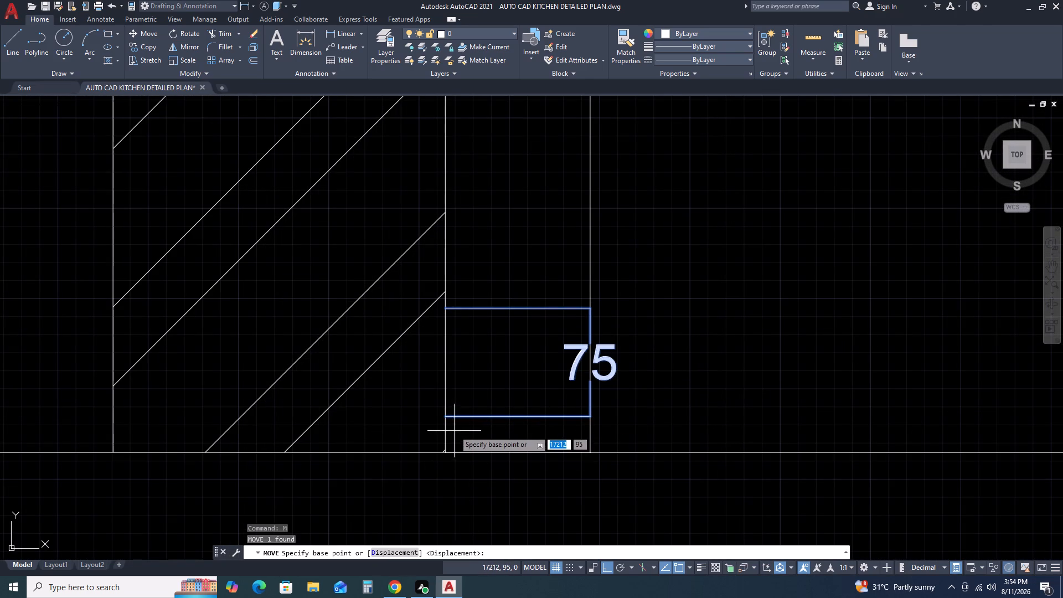
click(446, 416)
click(442, 453)
scroll(606, 445, down, 3)
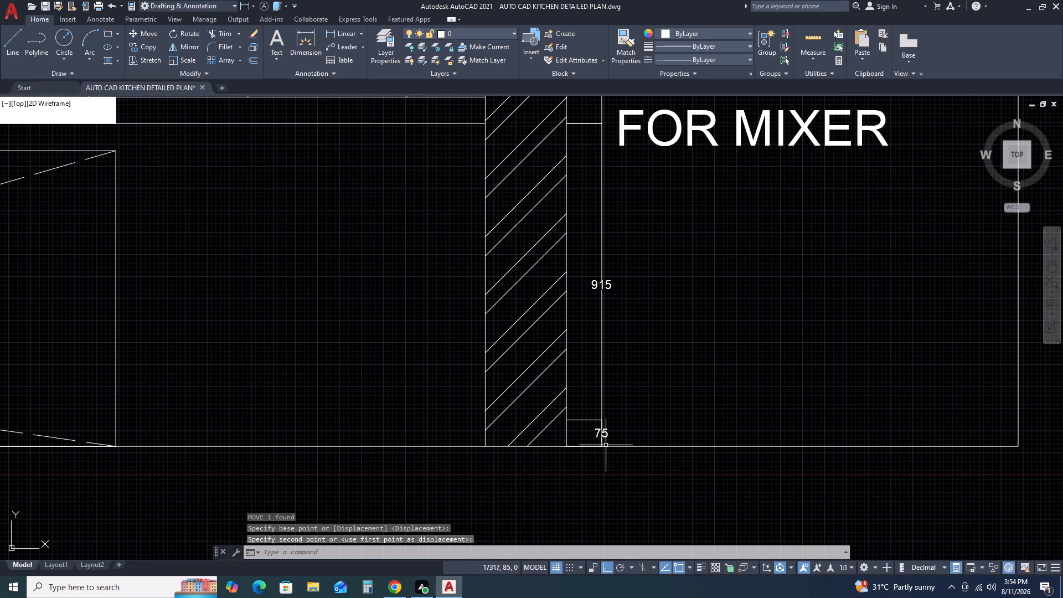
Check the alignment of the walls, cabinets, floor line and height dimensions along the kitchen section's base.
scroll(586, 470, down, 2)
middle_drag(421, 452, 425, 447)
middle_drag(531, 416, 631, 405)
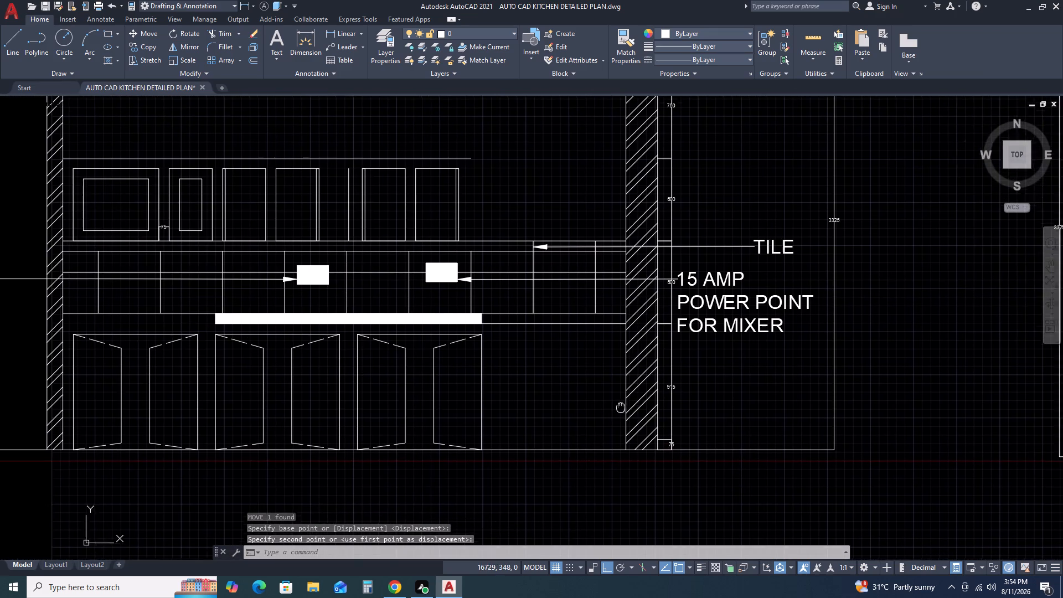
middle_click(662, 400)
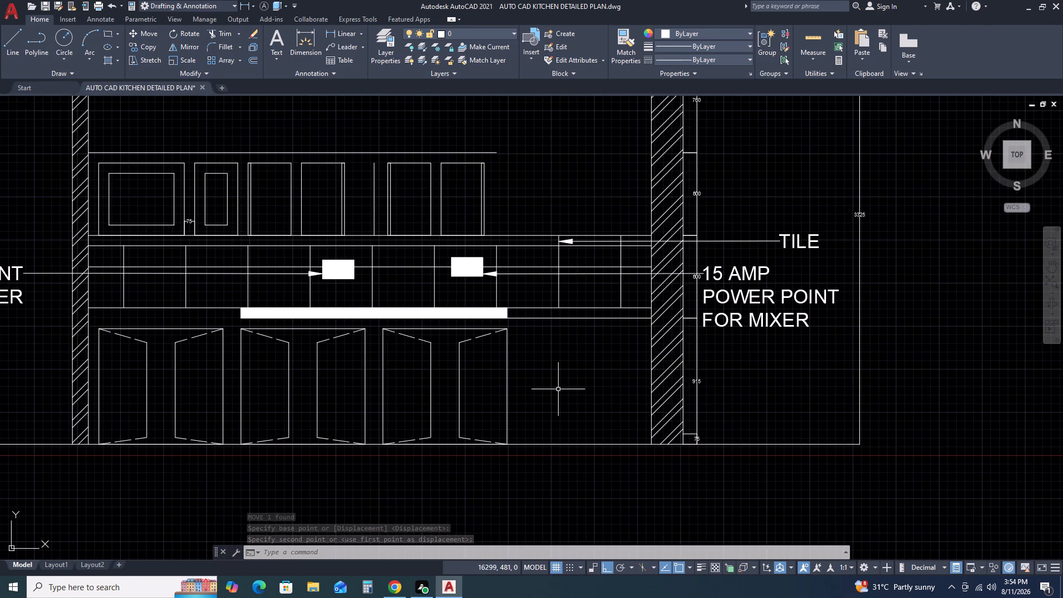
scroll(561, 388, down, 2)
middle_drag(517, 400, 590, 329)
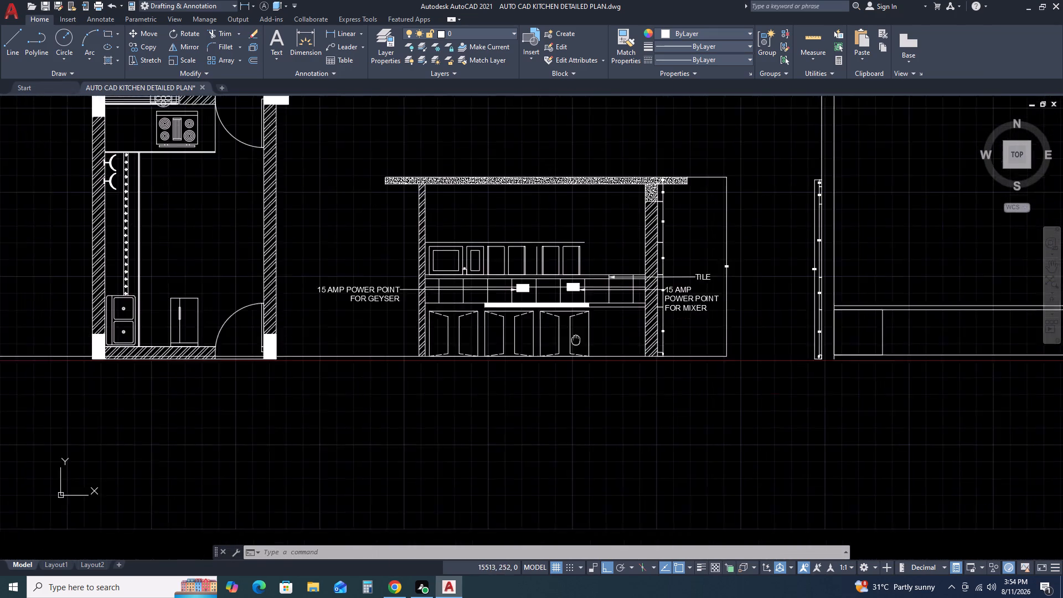
middle_drag(590, 329, 591, 327)
scroll(455, 332, up, 3)
middle_drag(610, 368, 503, 367)
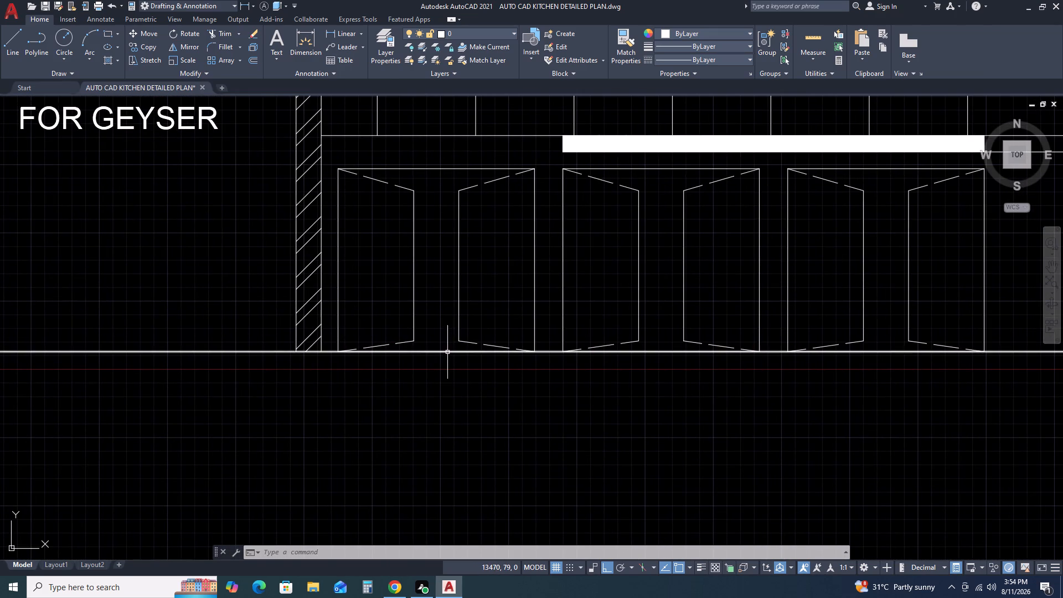
click(447, 352)
key(Escape)
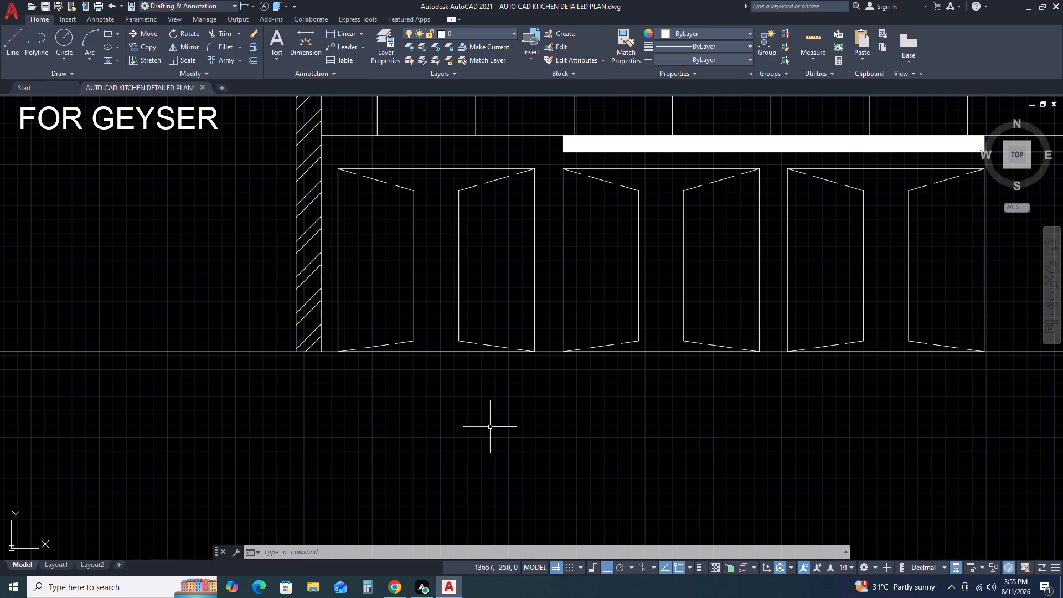
Draw a line along the floor level from the left wall's inner bottom corner to the right wall's inner bottom corner.
scroll(638, 389, down, 2)
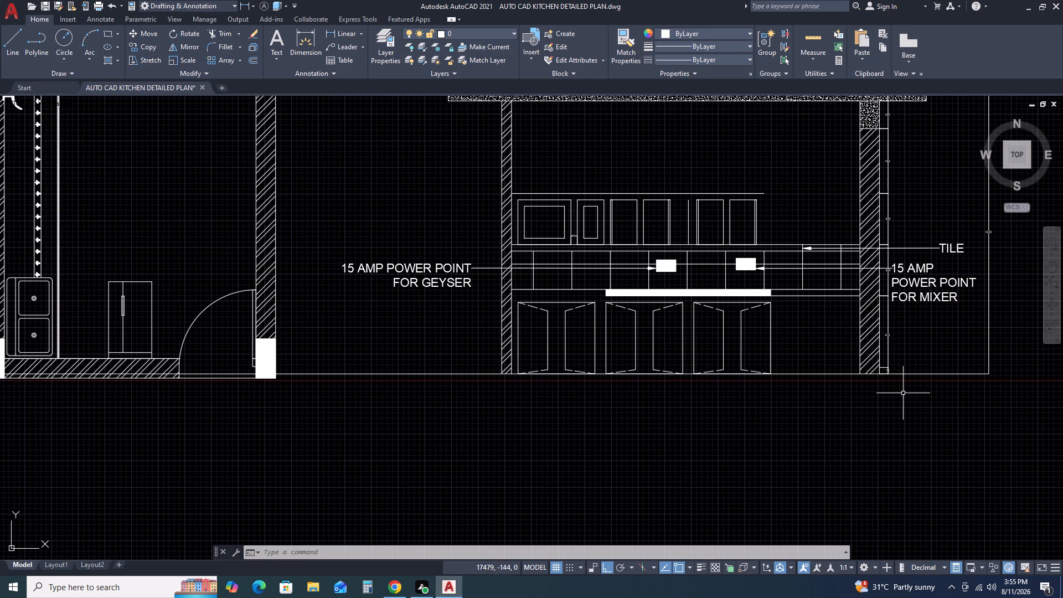
scroll(883, 367, up, 2)
scroll(693, 397, down, 2)
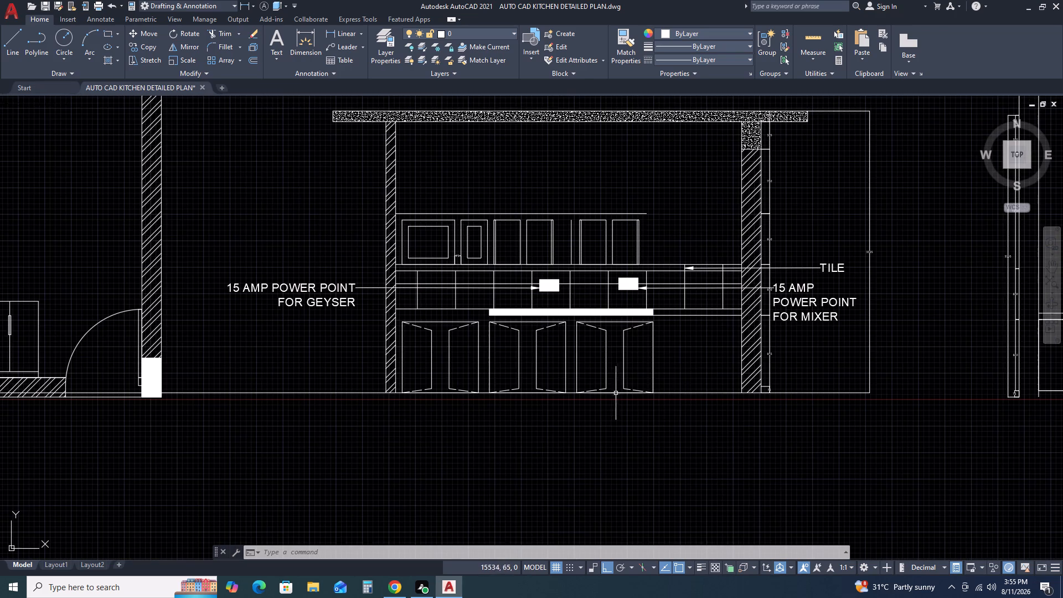
scroll(608, 380, up, 2)
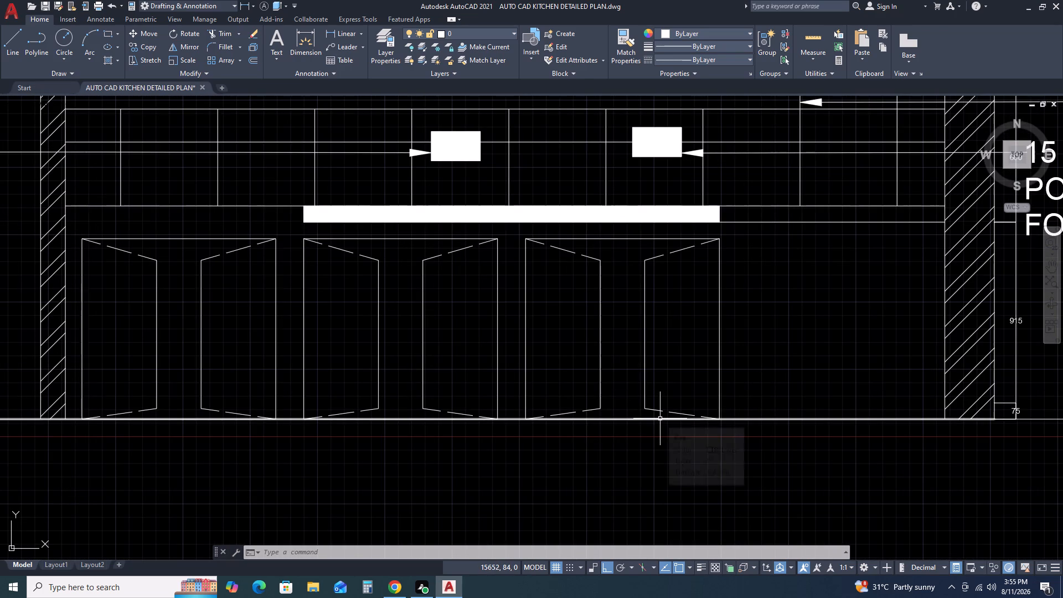
click(660, 419)
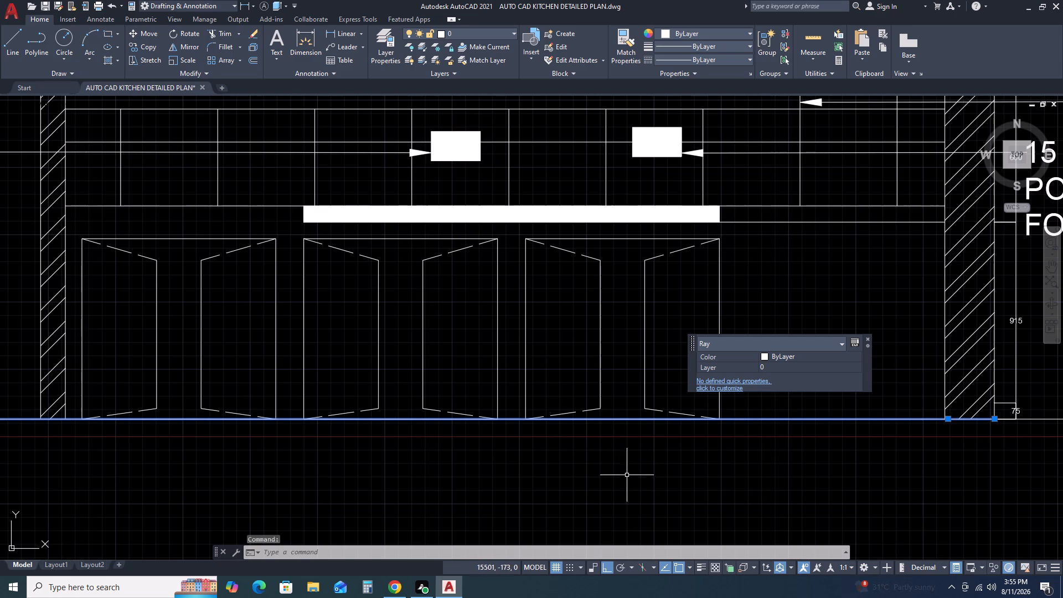
key(Escape)
text(L)
key(space)
scroll(612, 431, down, 2)
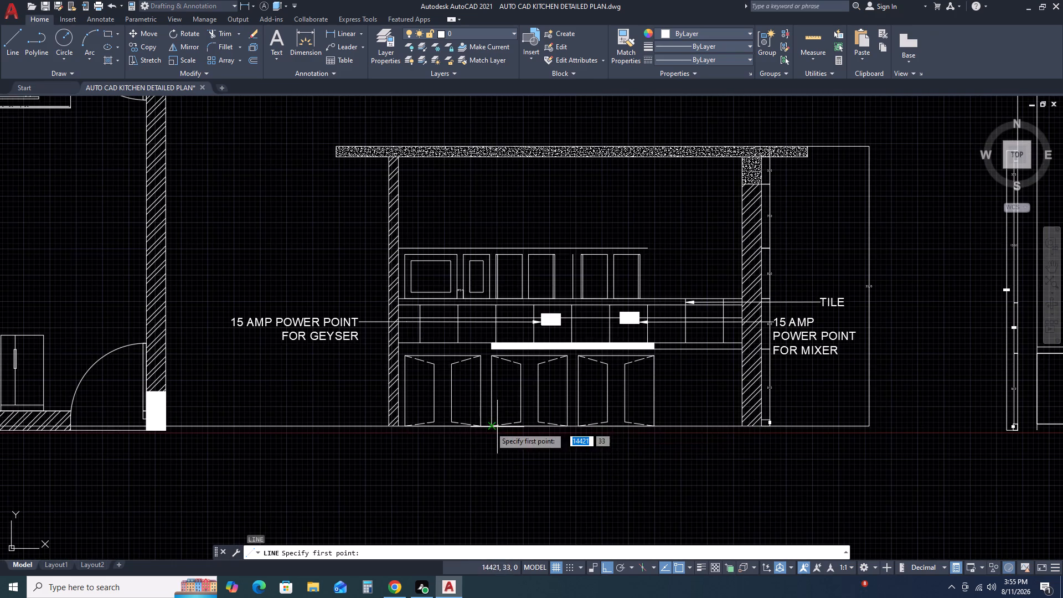
scroll(411, 425, up, 4)
click(360, 437)
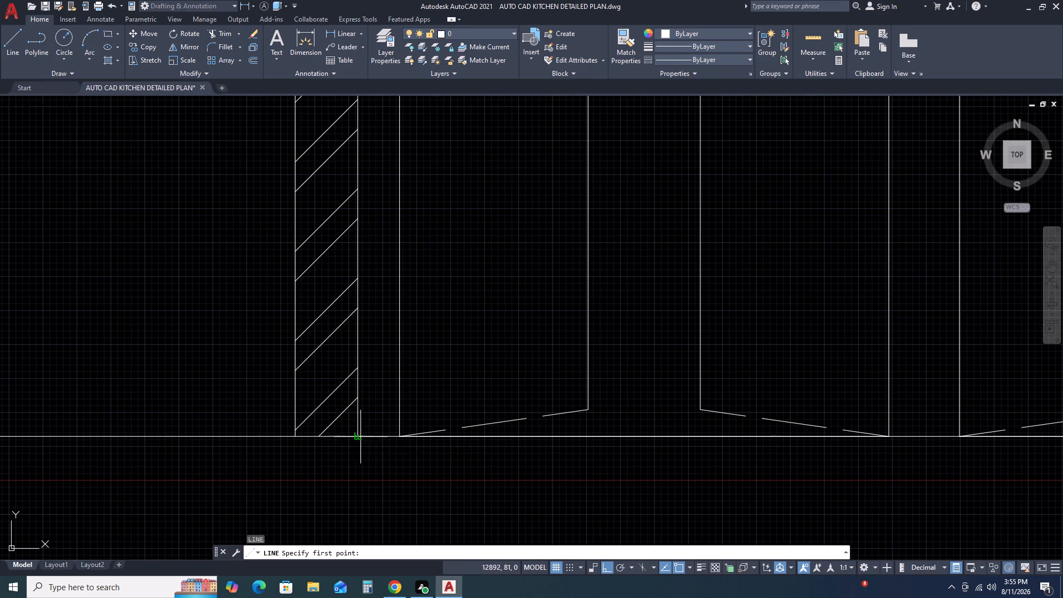
scroll(806, 417, down, 2)
middle_drag(921, 395, 556, 395)
scroll(765, 428, down, 2)
middle_drag(925, 416, 837, 416)
middle_click(837, 416)
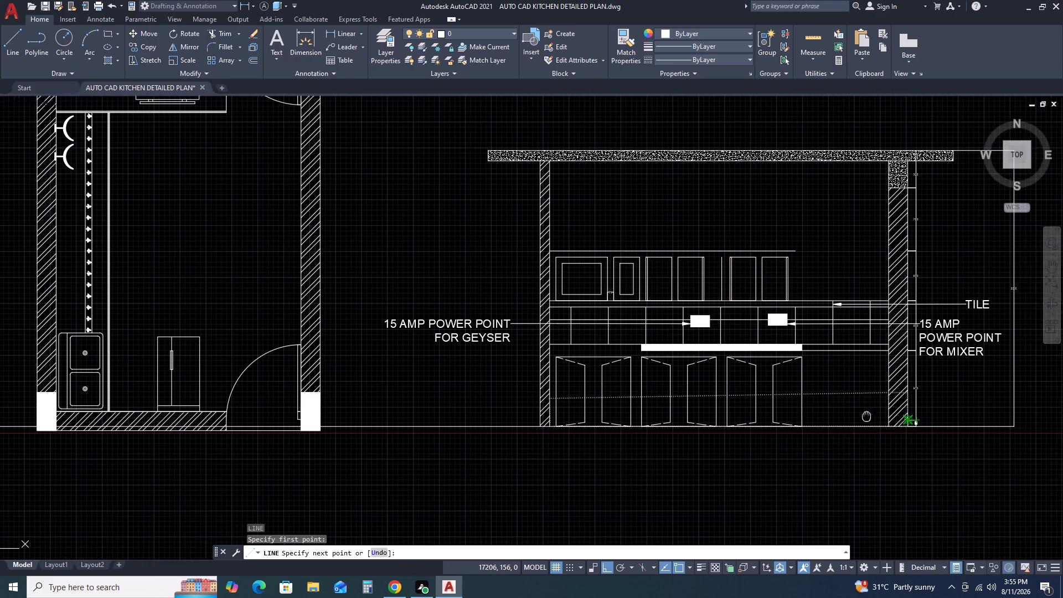
scroll(834, 423, up, 3)
scroll(783, 434, up, 2)
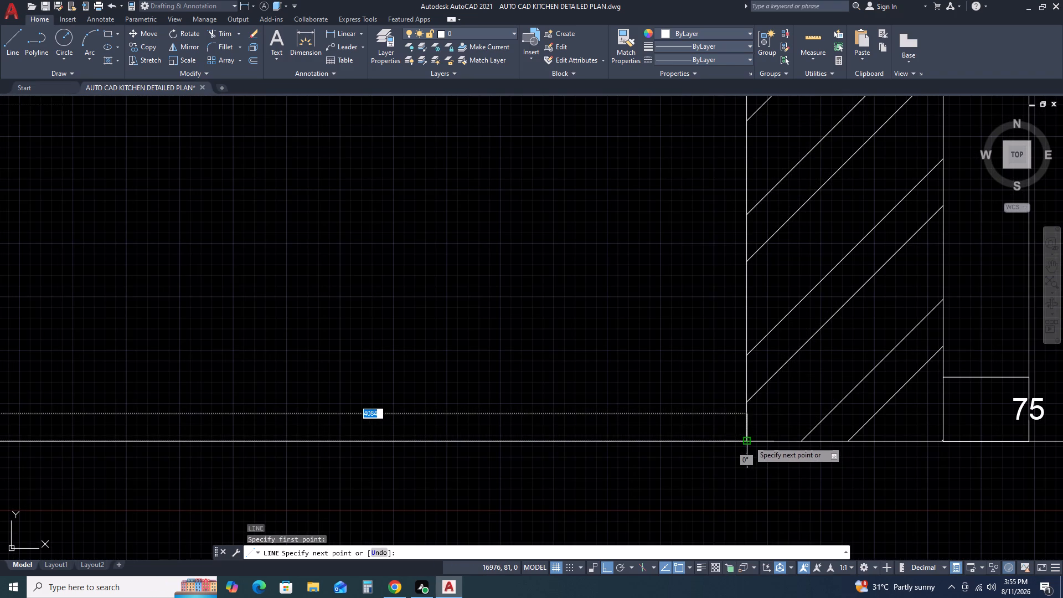
click(749, 441)
key(Escape)
Offset the new floor line 75 upward between the two walls.
click(679, 441)
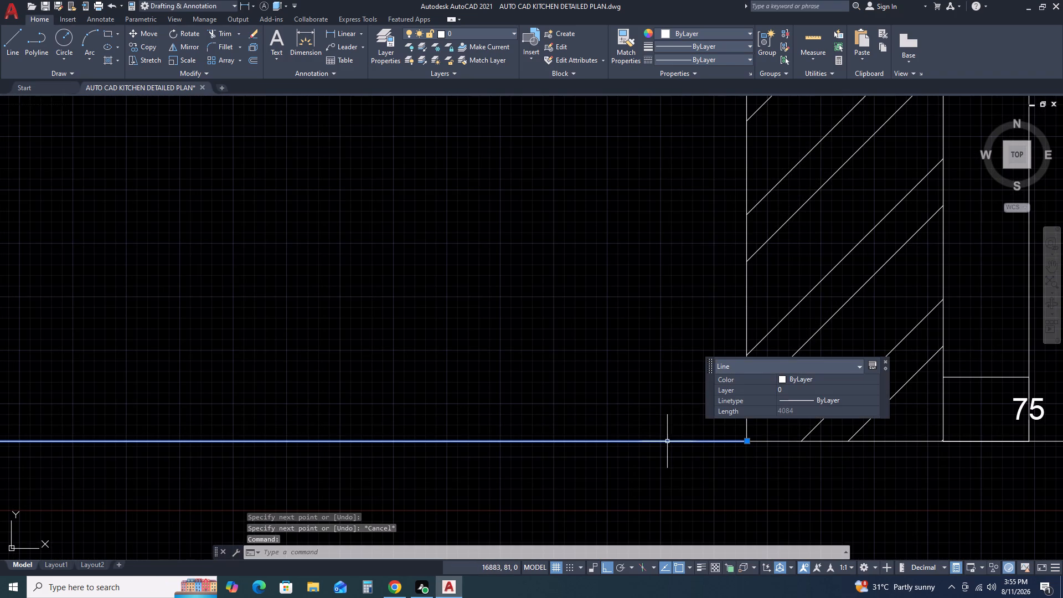
key(o)
key(space)
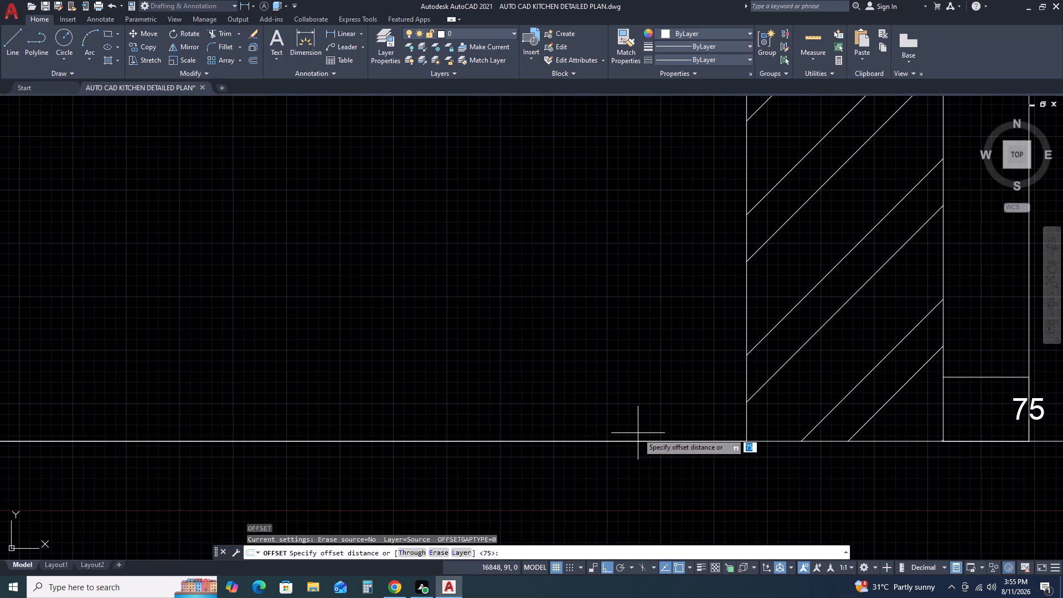
key(space)
click(636, 402)
scroll(646, 417, down, 1)
key(Escape)
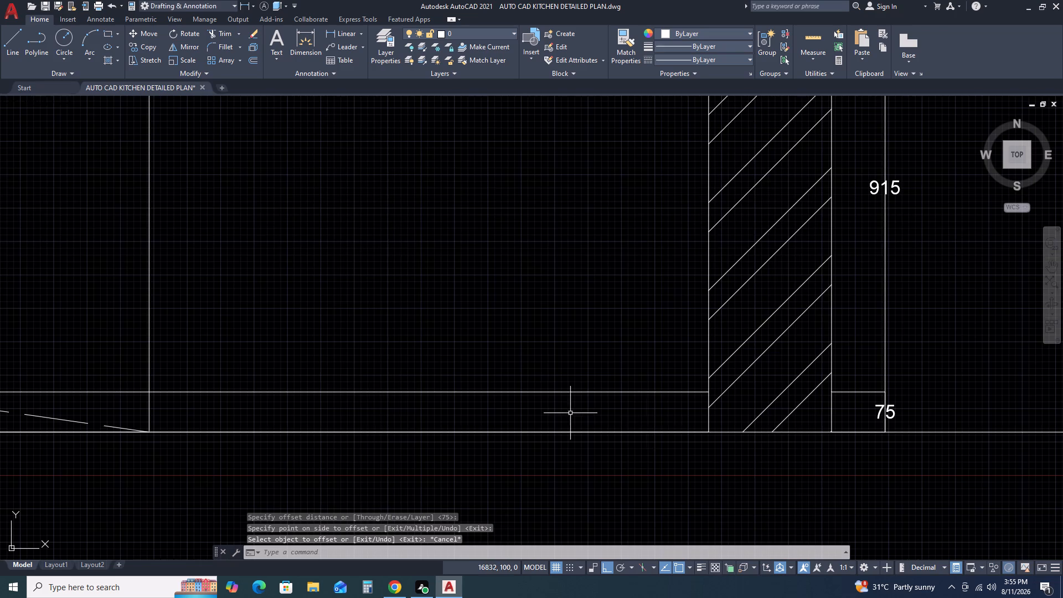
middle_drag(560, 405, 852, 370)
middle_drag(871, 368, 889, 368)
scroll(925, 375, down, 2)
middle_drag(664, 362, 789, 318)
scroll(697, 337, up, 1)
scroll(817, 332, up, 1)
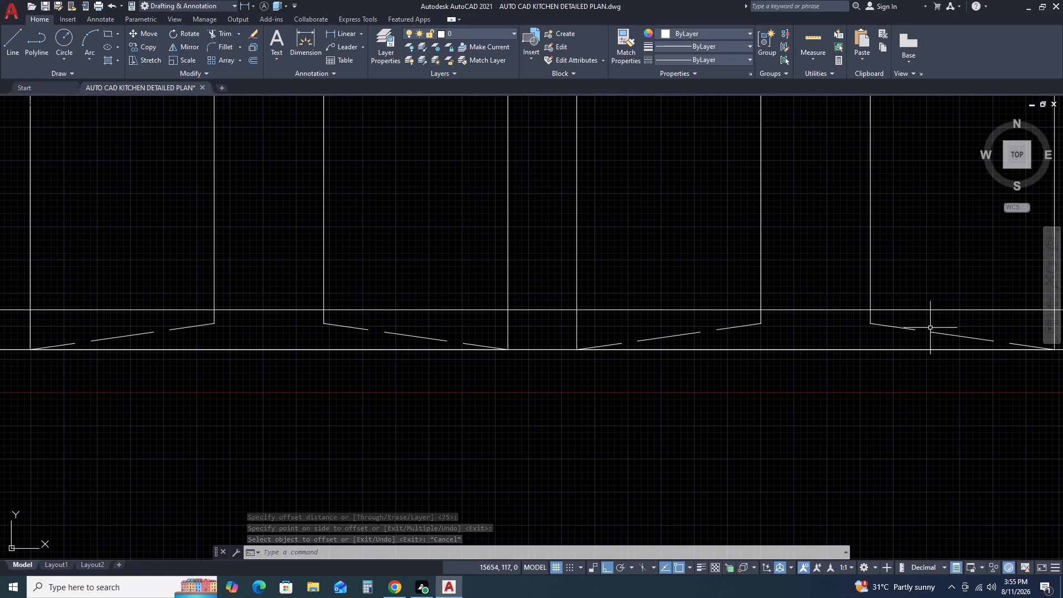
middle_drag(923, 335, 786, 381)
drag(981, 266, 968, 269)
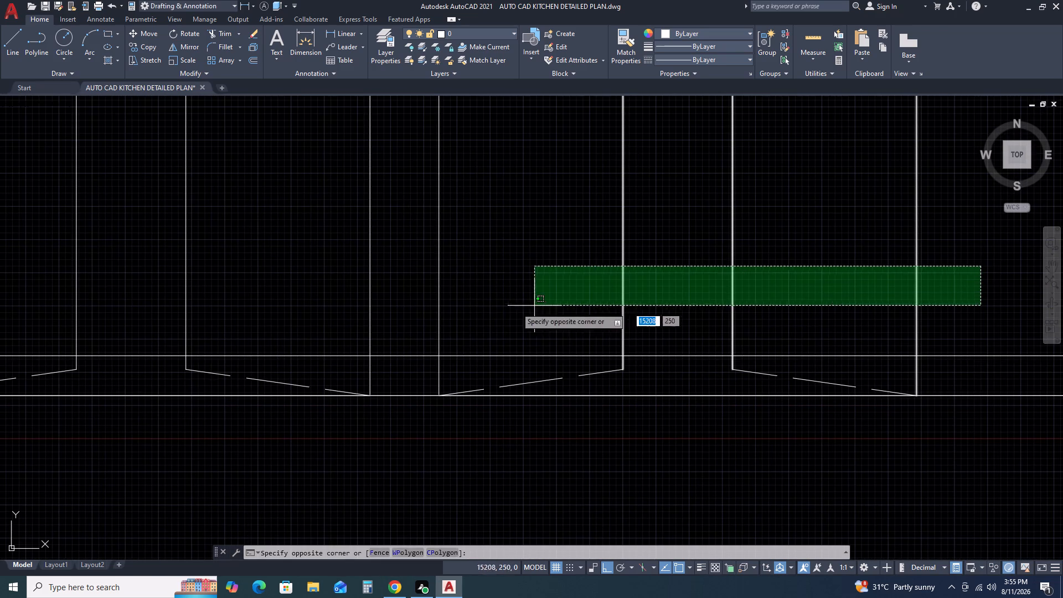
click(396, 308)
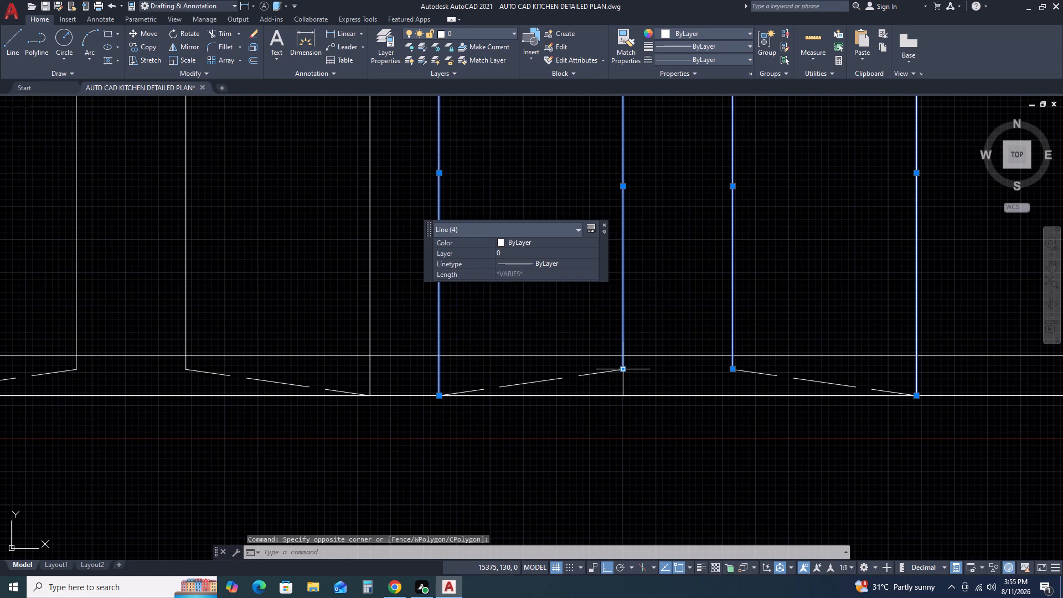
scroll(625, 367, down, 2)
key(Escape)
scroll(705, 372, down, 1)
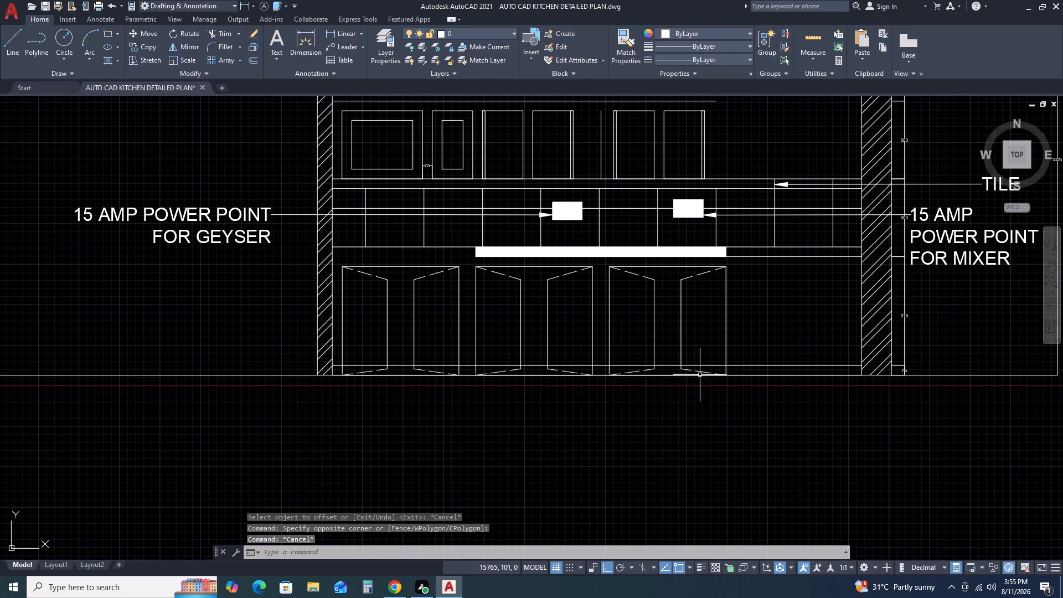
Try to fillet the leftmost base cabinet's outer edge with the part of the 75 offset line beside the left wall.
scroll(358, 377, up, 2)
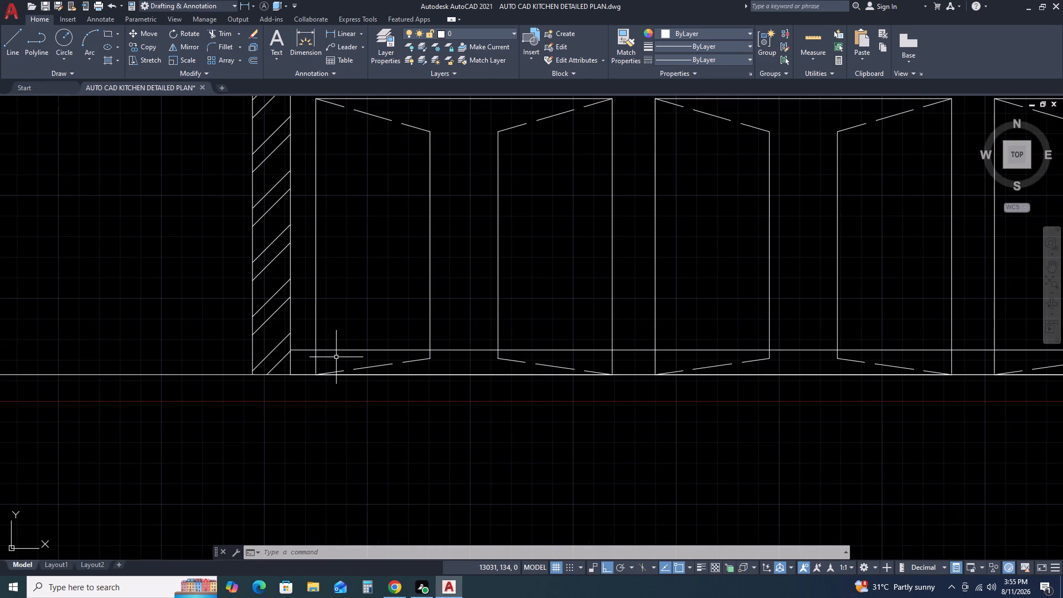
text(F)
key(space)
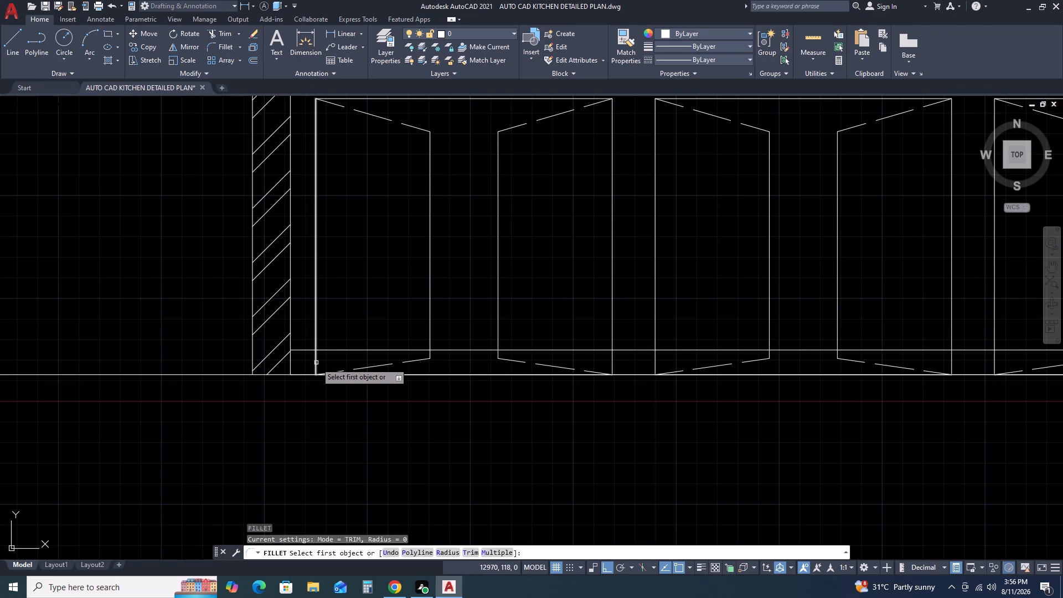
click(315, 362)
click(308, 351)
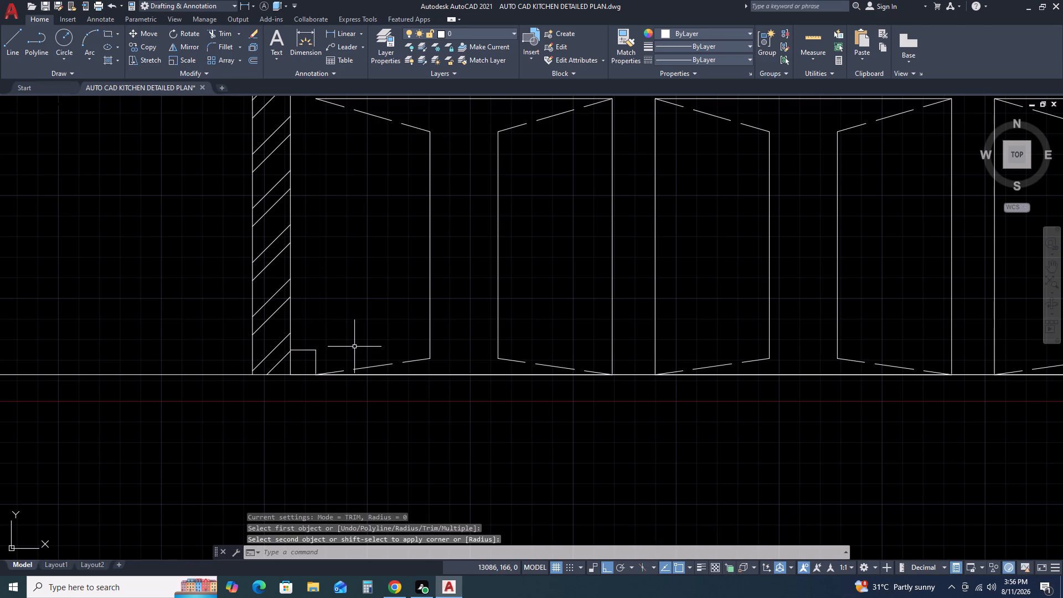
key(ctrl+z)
Fillet the 75 offset line with the leftmost and rightmost base cabinets' outer edges at radius 0, keeping the portion between them.
text(F)
key(space)
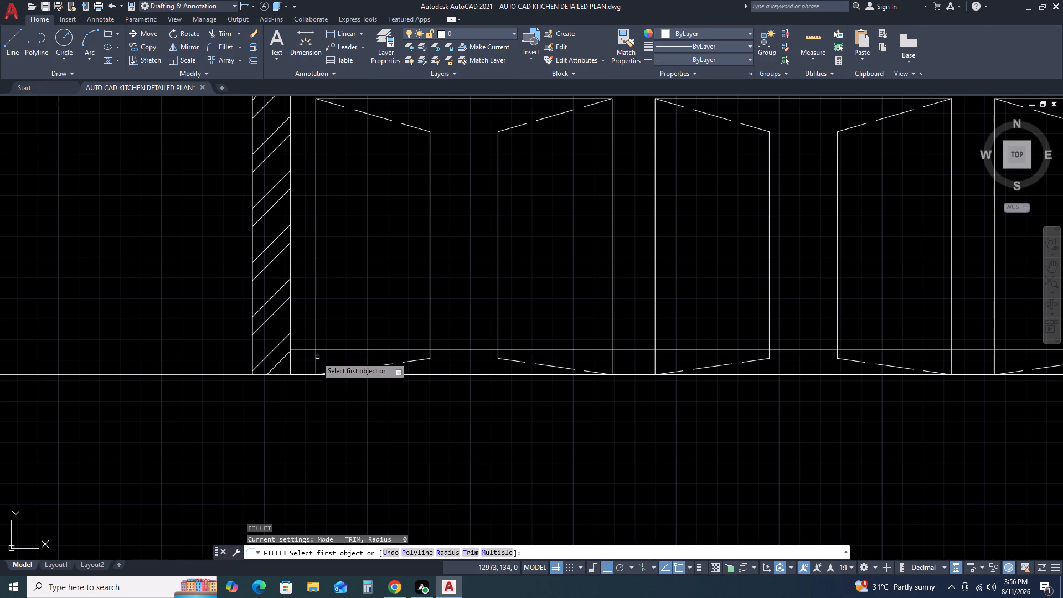
click(315, 336)
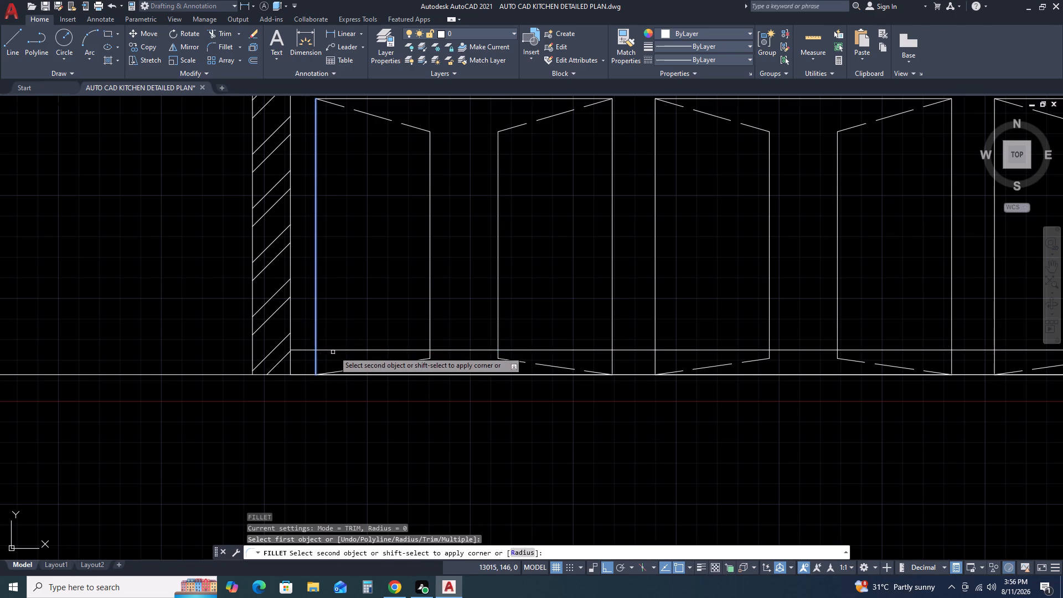
click(335, 349)
scroll(450, 351, down, 2)
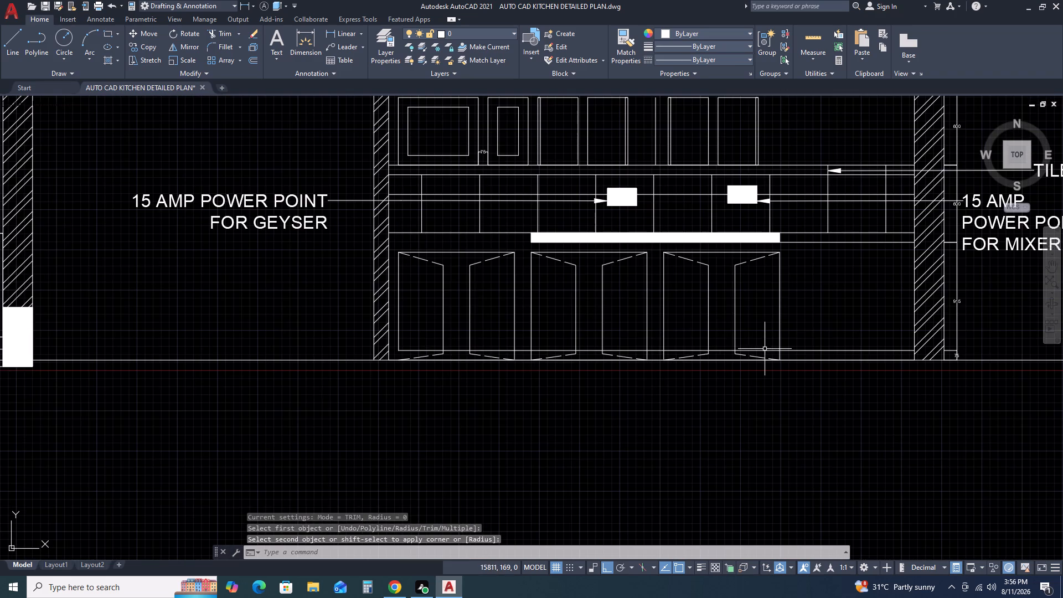
key(space)
scroll(791, 348, up, 1)
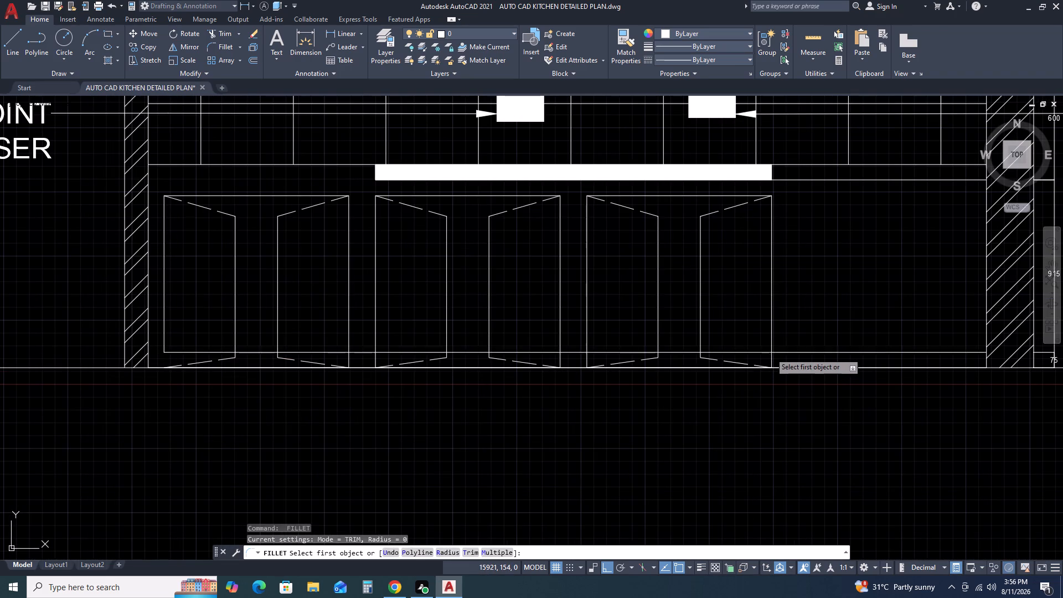
click(770, 353)
click(771, 334)
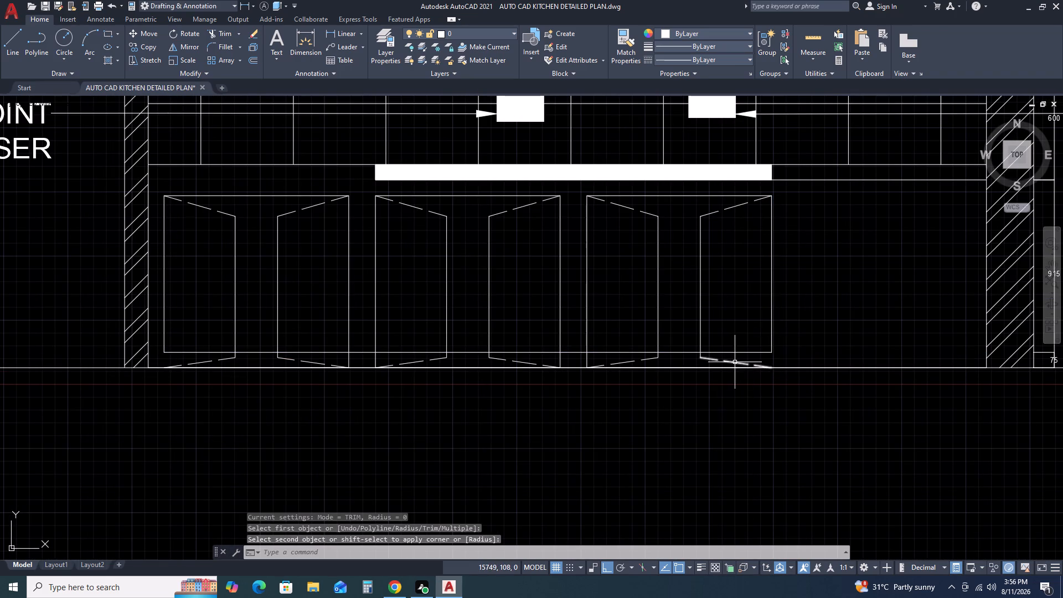
key(Escape)
Move the rightmost cabinet's lower dashed line in its right door up so its outer end meets the offset line's corner.
scroll(709, 361, up, 2)
click(755, 357)
click(671, 368)
middle_drag(767, 359, 660, 411)
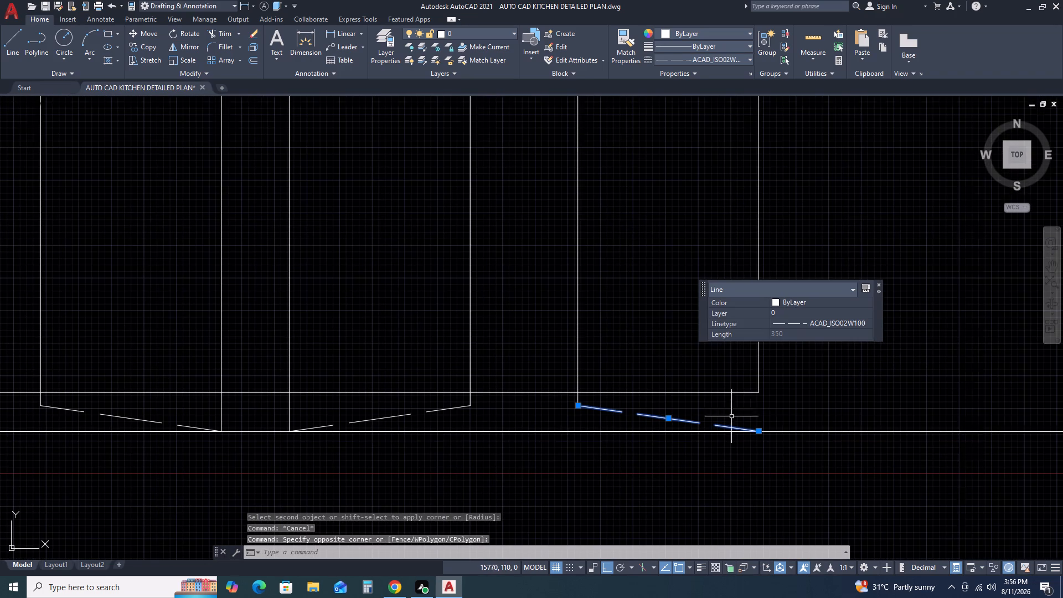
text(M)
key(space)
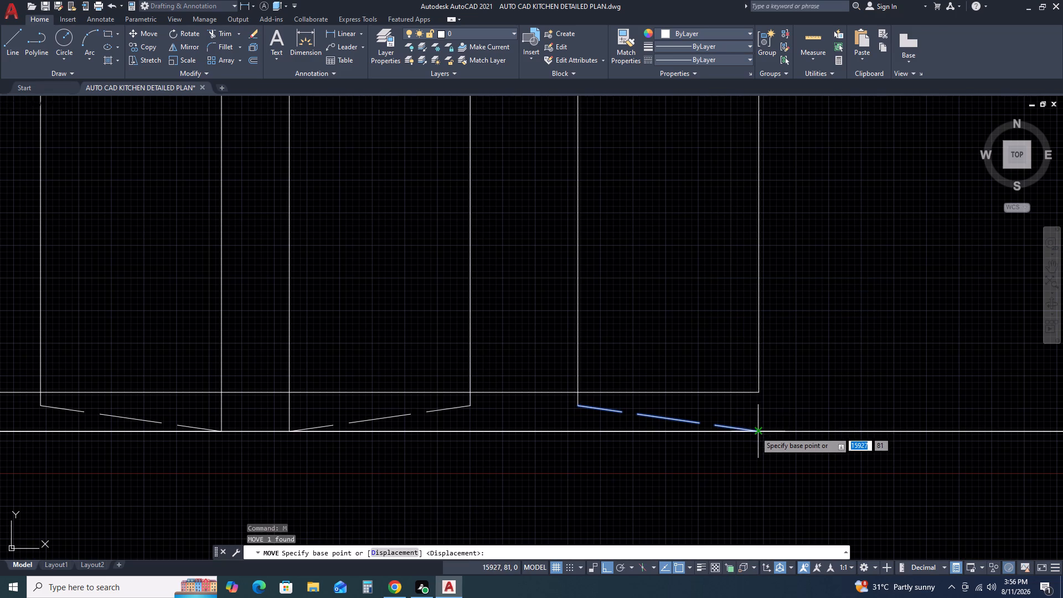
click(756, 431)
click(758, 393)
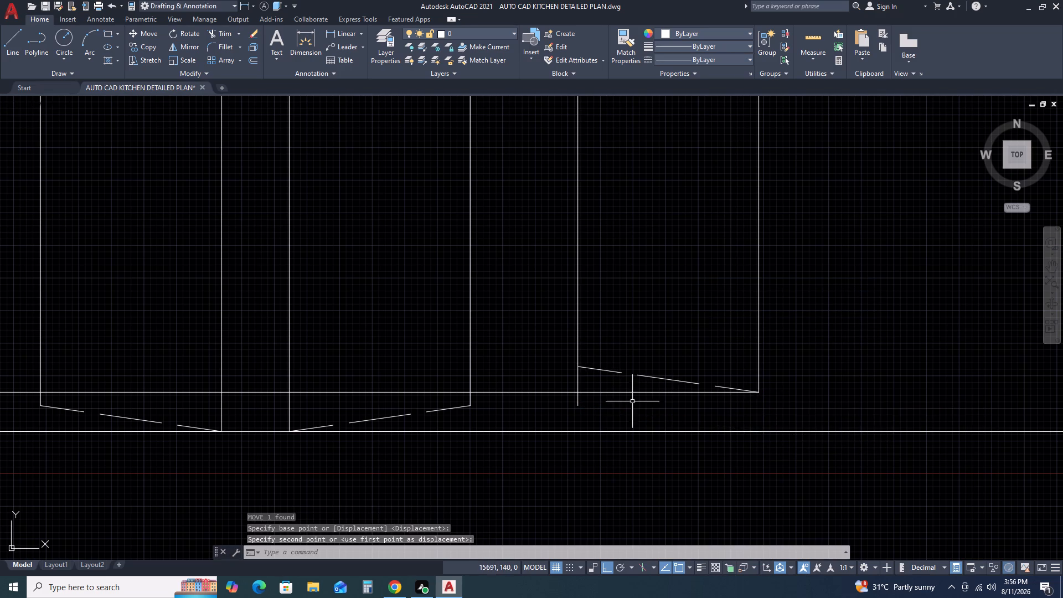
Move the rightmost cabinet's lower dashed line in its left door up so its outer end meets the 75 offset line.
middle_drag(622, 401, 753, 374)
click(587, 388)
click(563, 379)
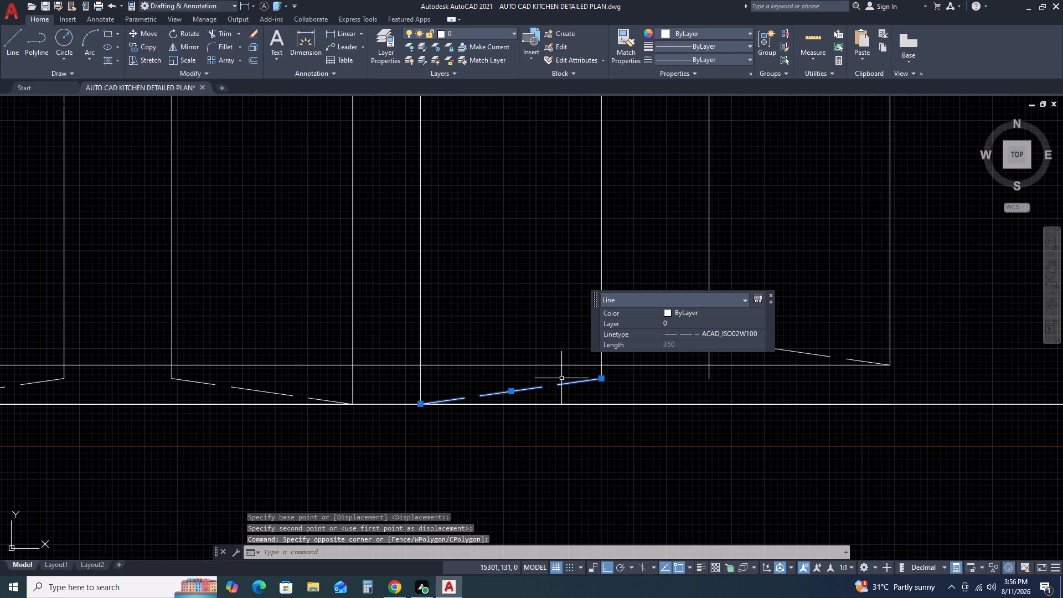
text(M)
key(space)
scroll(427, 403, up, 2)
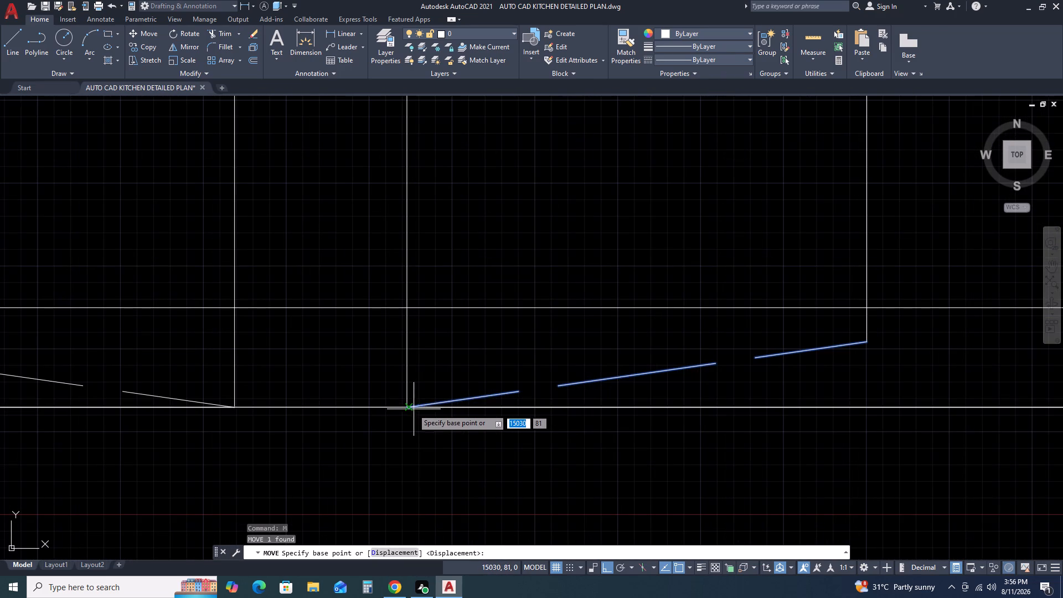
click(405, 407)
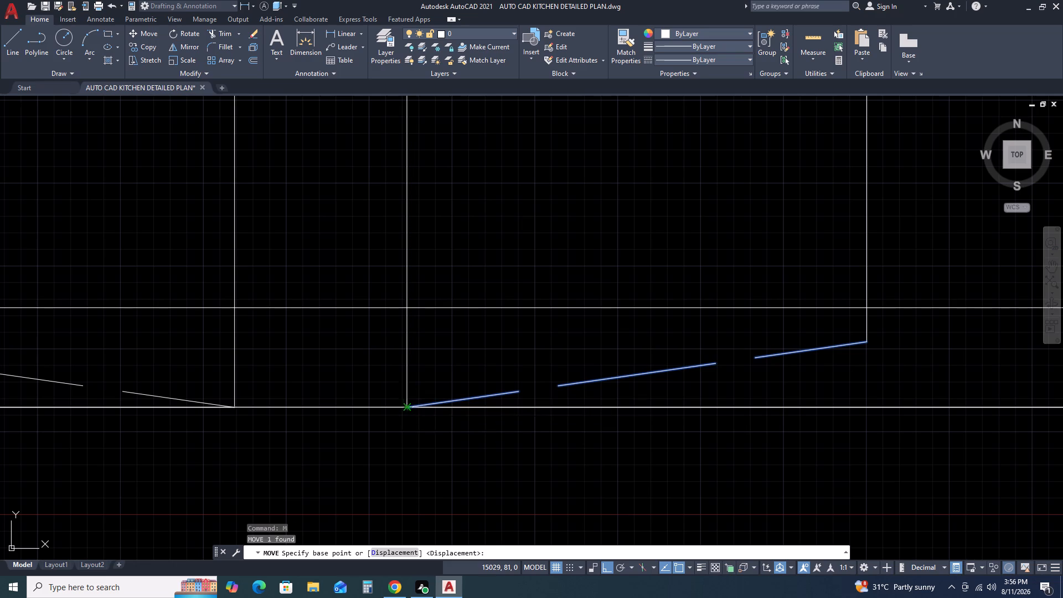
click(406, 308)
Move the middle cabinet's lower dashed line in its right door up so its outer end meets the 75 offset line.
scroll(524, 322, down, 1)
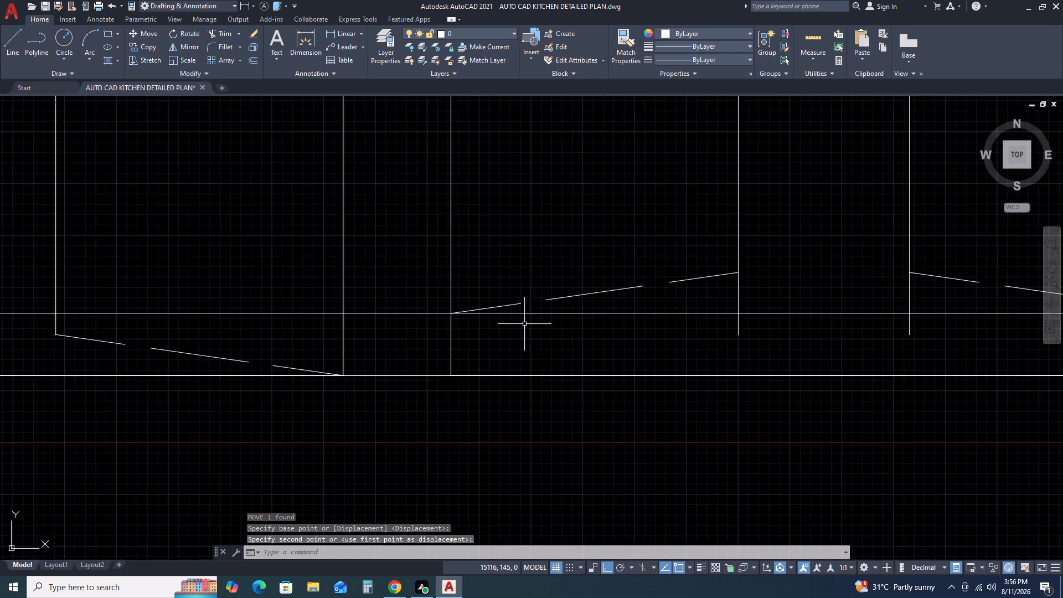
scroll(525, 324, down, 1)
scroll(589, 344, down, 1)
middle_drag(431, 357, 659, 350)
middle_click(665, 349)
scroll(605, 324, up, 2)
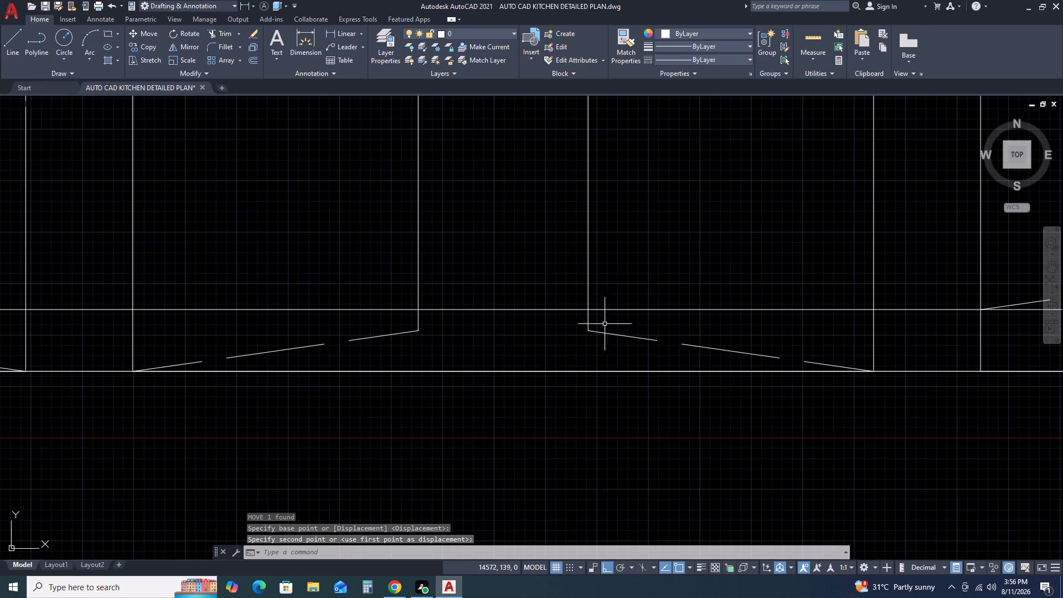
click(679, 332)
click(613, 346)
middle_drag(862, 356, 687, 411)
key(m)
key(space)
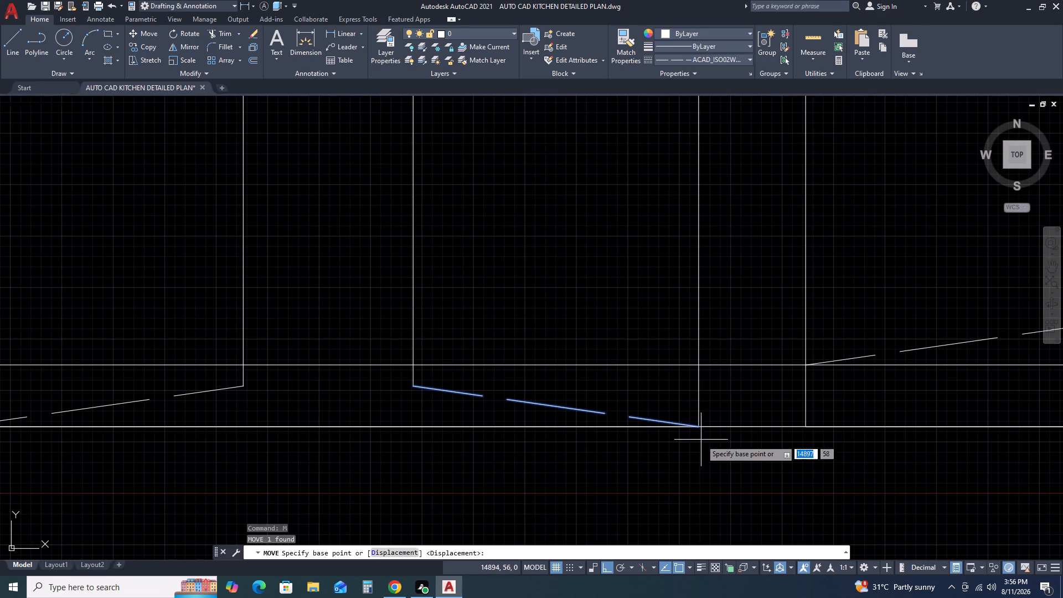
click(695, 424)
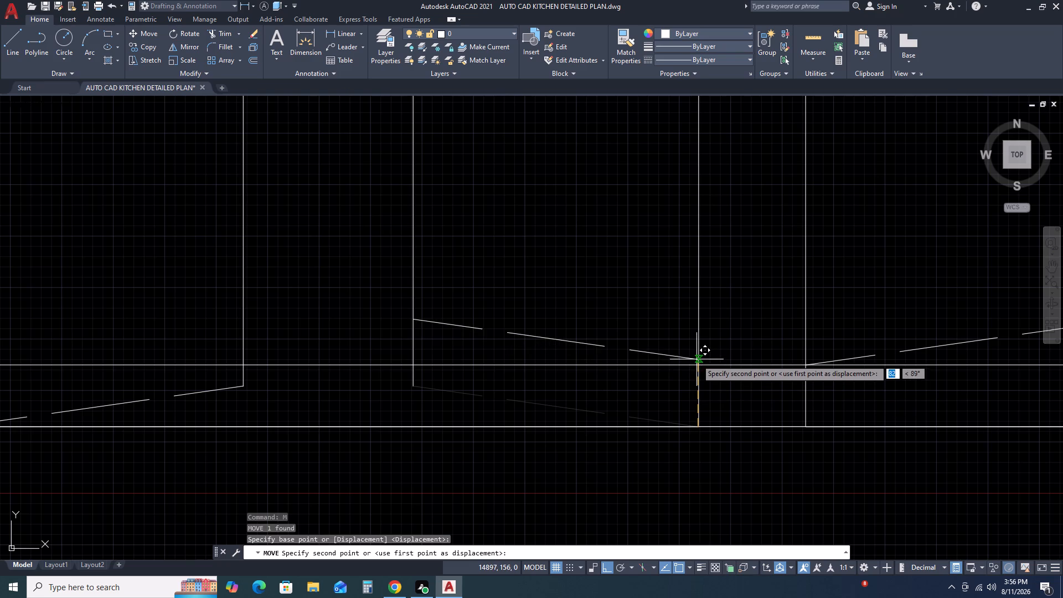
click(697, 364)
Move the middle cabinet's lower dashed line in its left door up so its outer end meets the 75 offset line.
scroll(693, 378, down, 2)
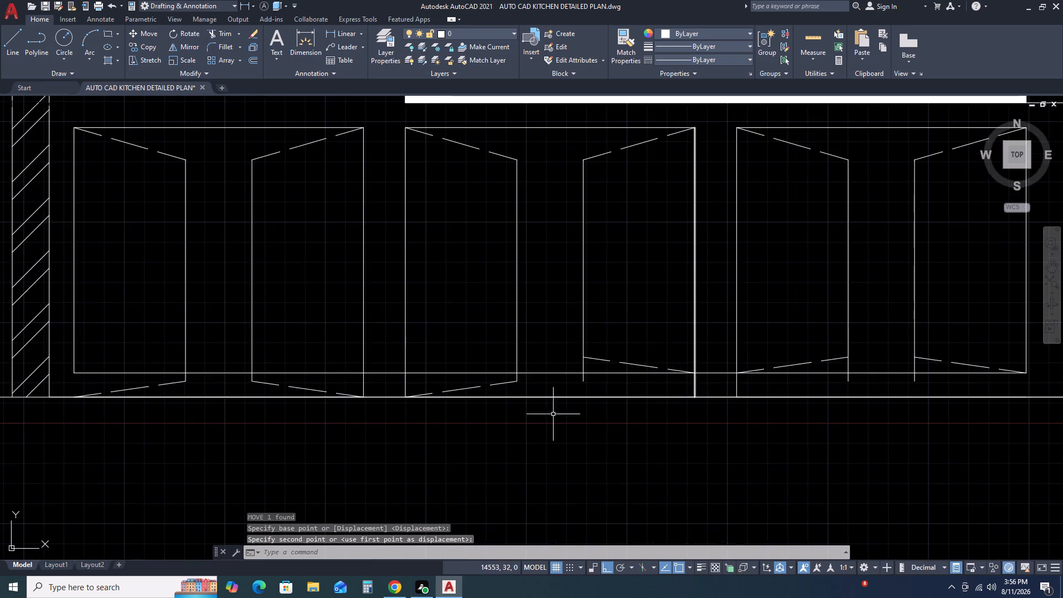
middle_drag(570, 428, 699, 408)
middle_drag(731, 390, 771, 383)
key(space)
scroll(628, 368, up, 3)
click(648, 350)
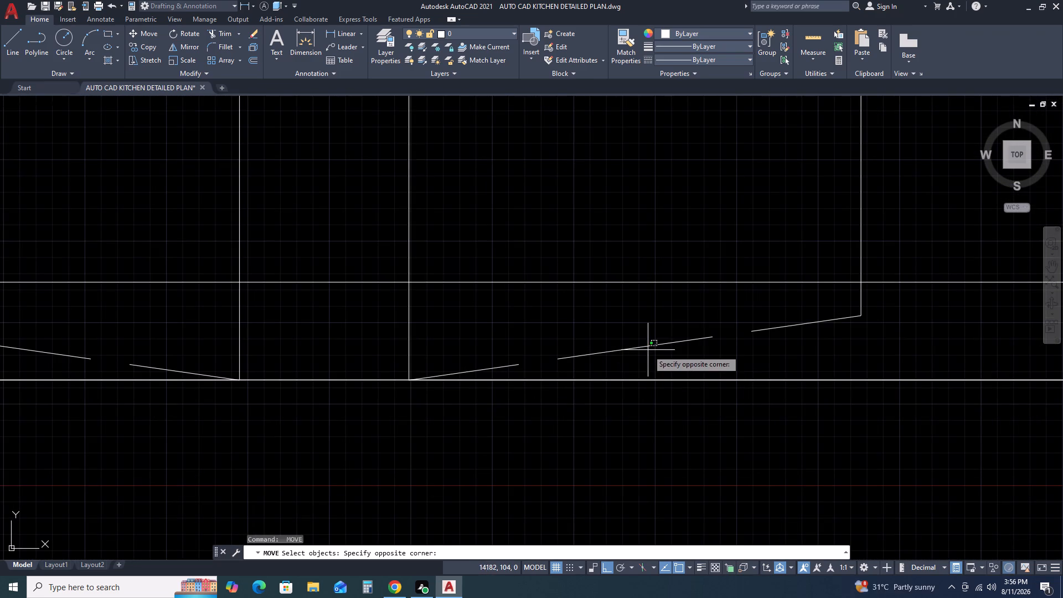
click(637, 342)
key(space)
click(410, 384)
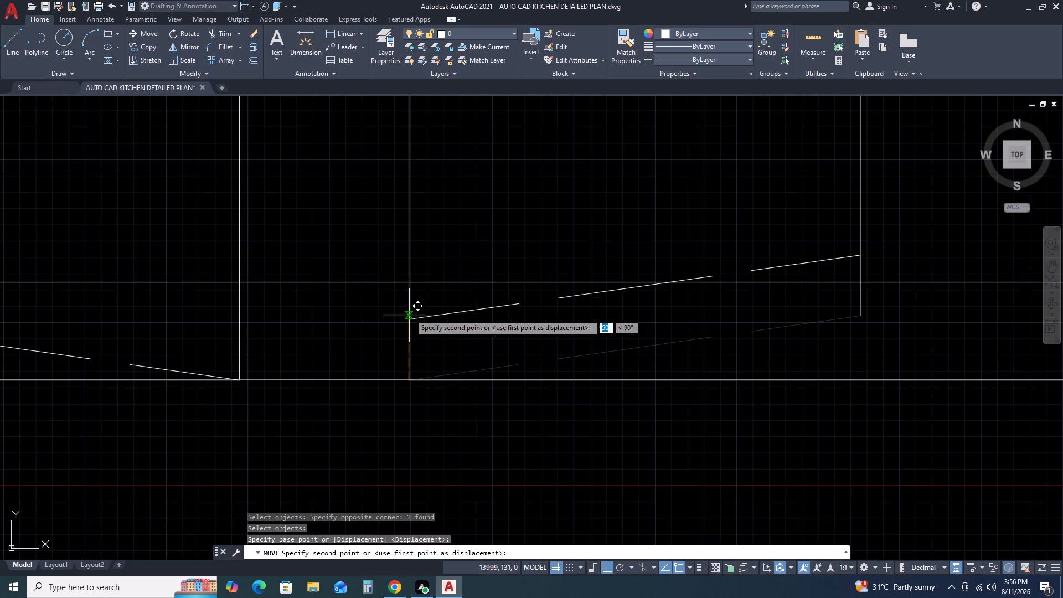
click(409, 282)
Move the leftmost cabinet's lower dashed line in its right door up so its outer end meets the 75 offset line.
scroll(626, 299, down, 2)
middle_drag(523, 299, 799, 375)
key(space)
click(660, 396)
key(space)
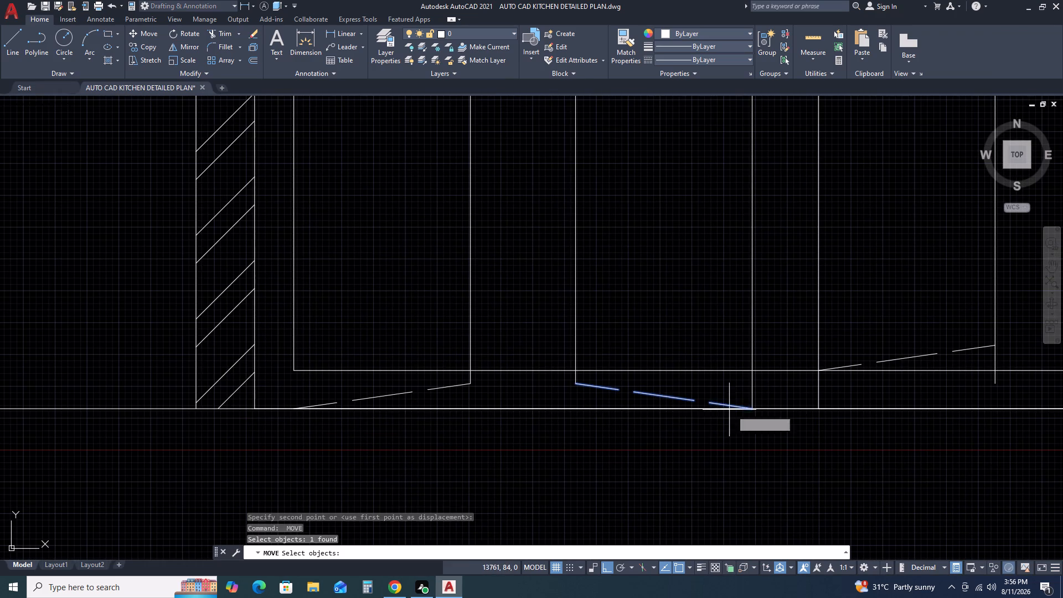
click(749, 409)
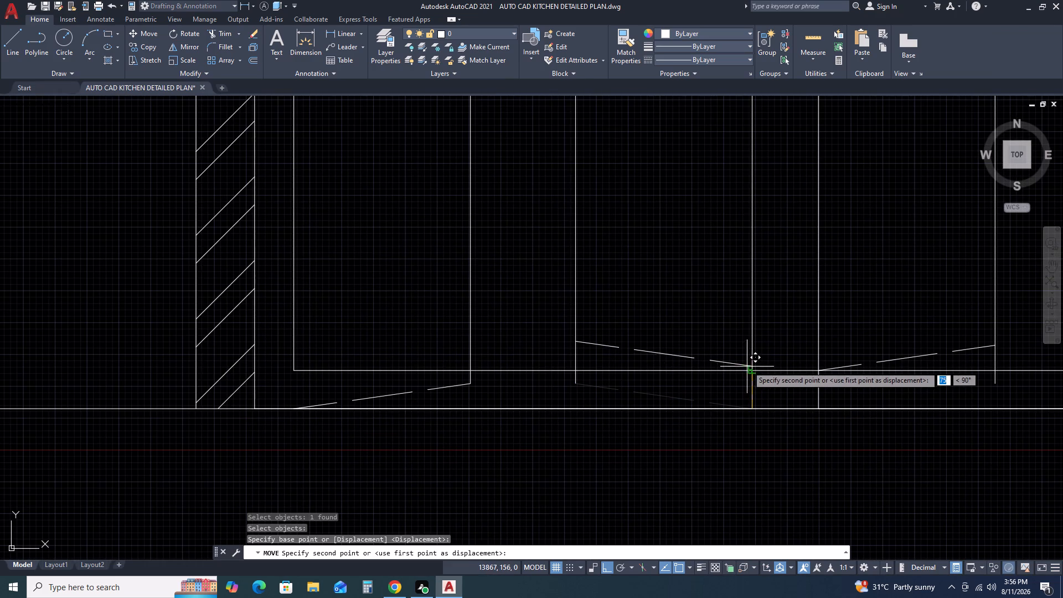
click(750, 369)
Move the leftmost cabinet's lower dashed line in its left door up so its outer end meets the offset line's corner.
key(space)
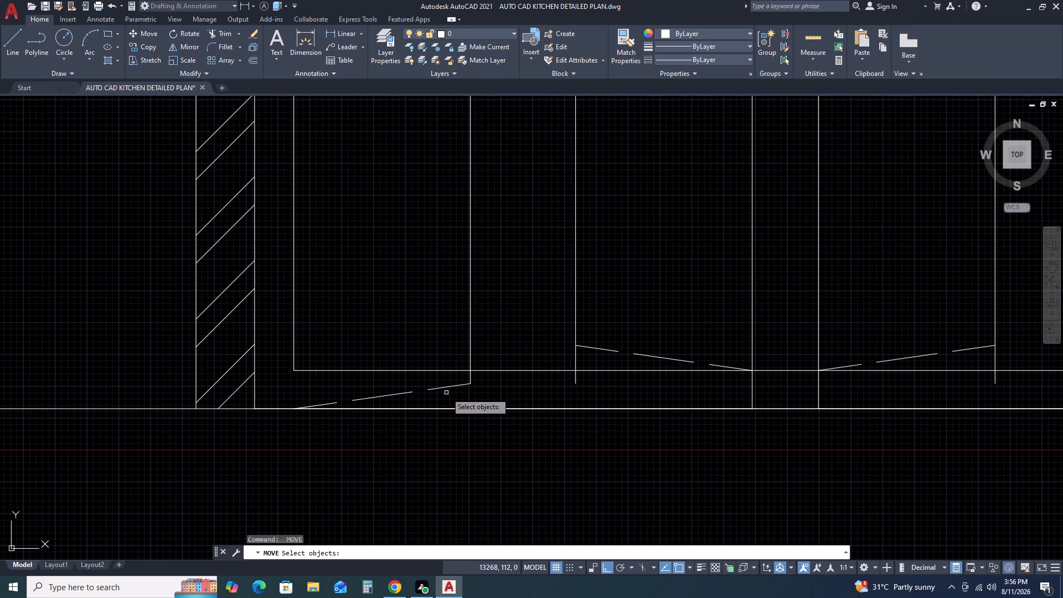
click(448, 388)
key(space)
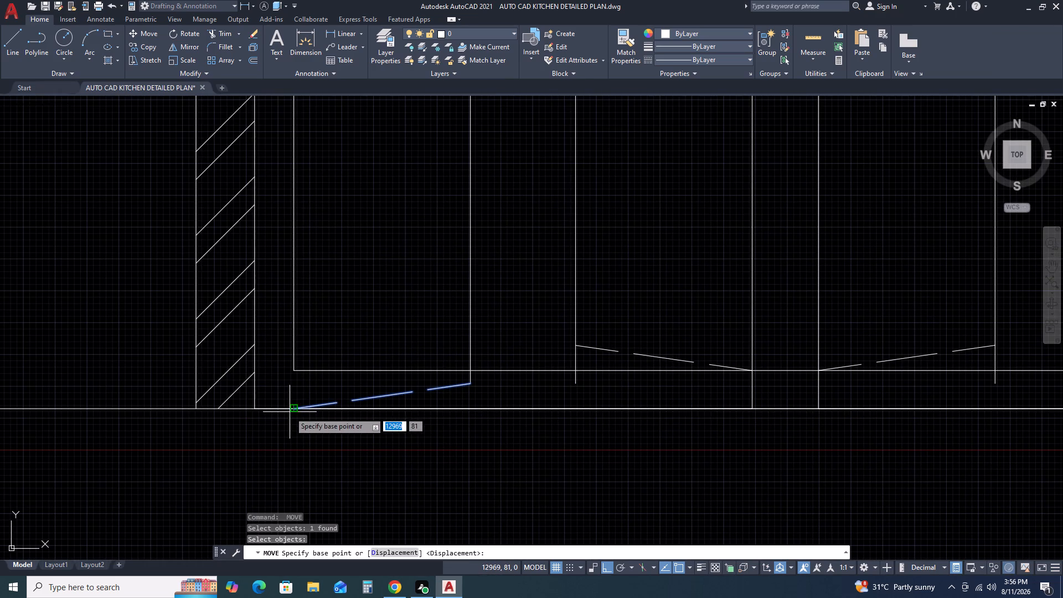
click(293, 409)
click(296, 372)
key(Escape)
Trim the middle cabinet's right door edge below its dashed line, along with the base line from the left door's inner edge to the cabinet's right side.
scroll(405, 433, down, 3)
middle_drag(723, 440, 694, 386)
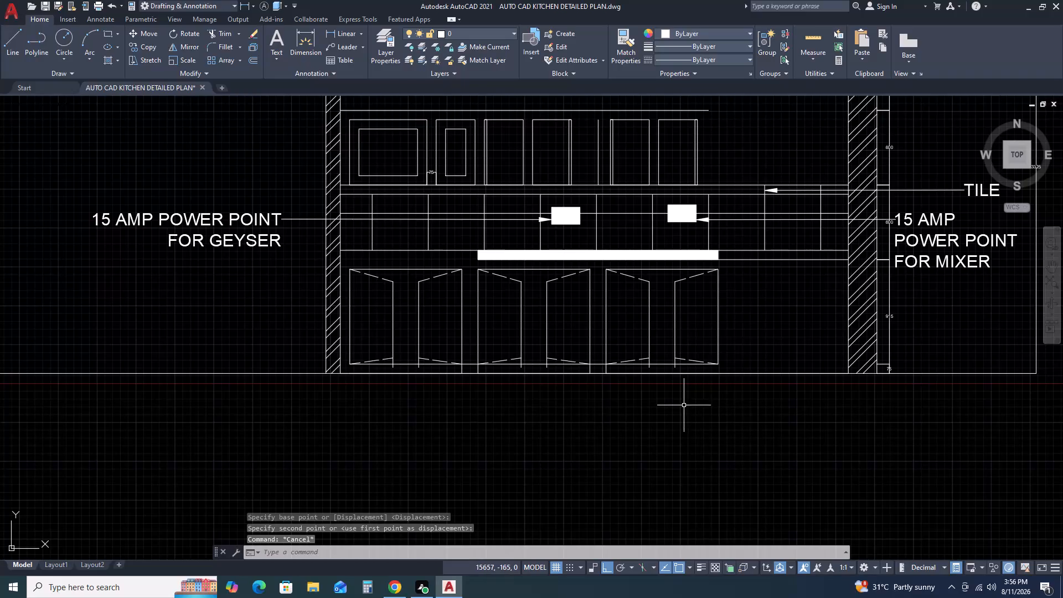
text(TR)
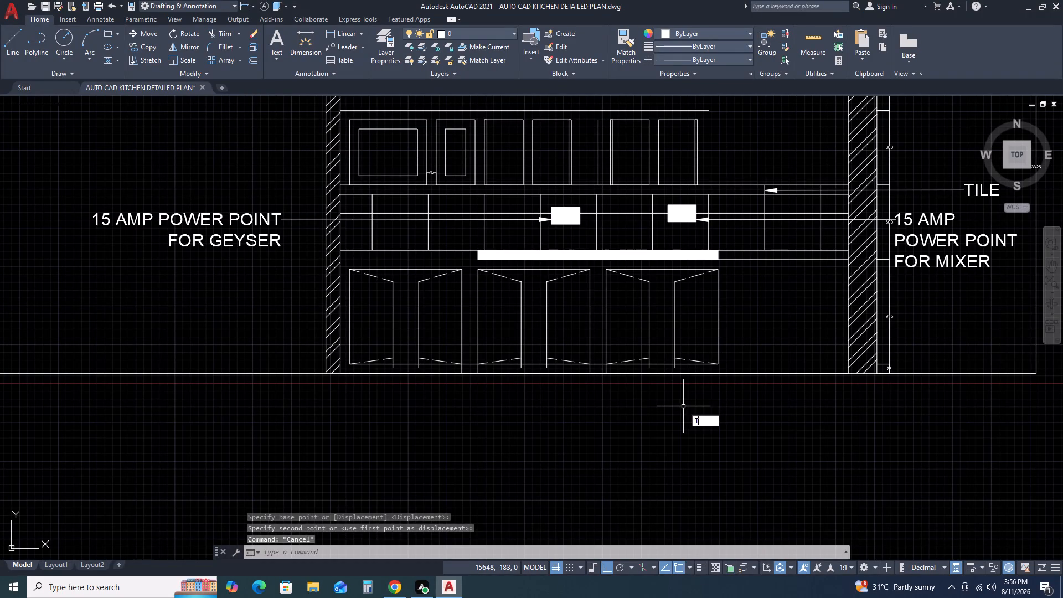
key(space)
scroll(545, 368, up, 2)
click(518, 356)
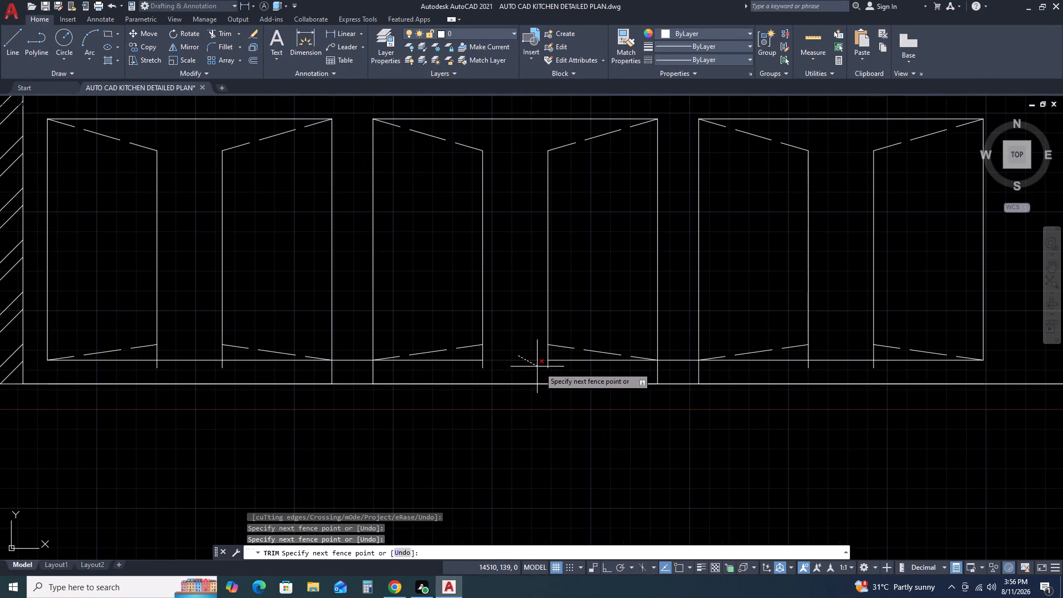
click(555, 369)
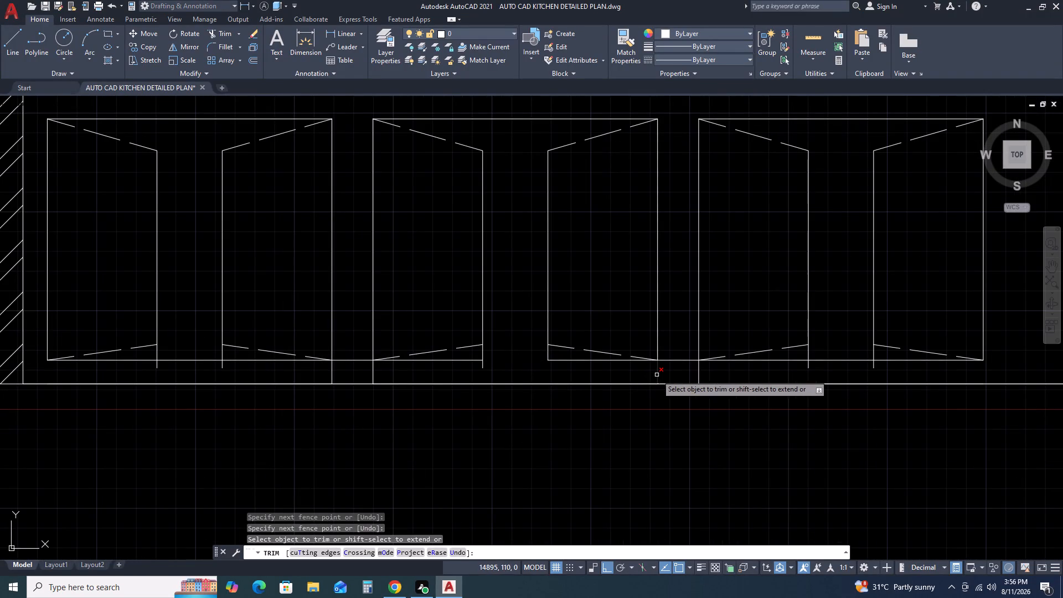
click(585, 360)
click(550, 350)
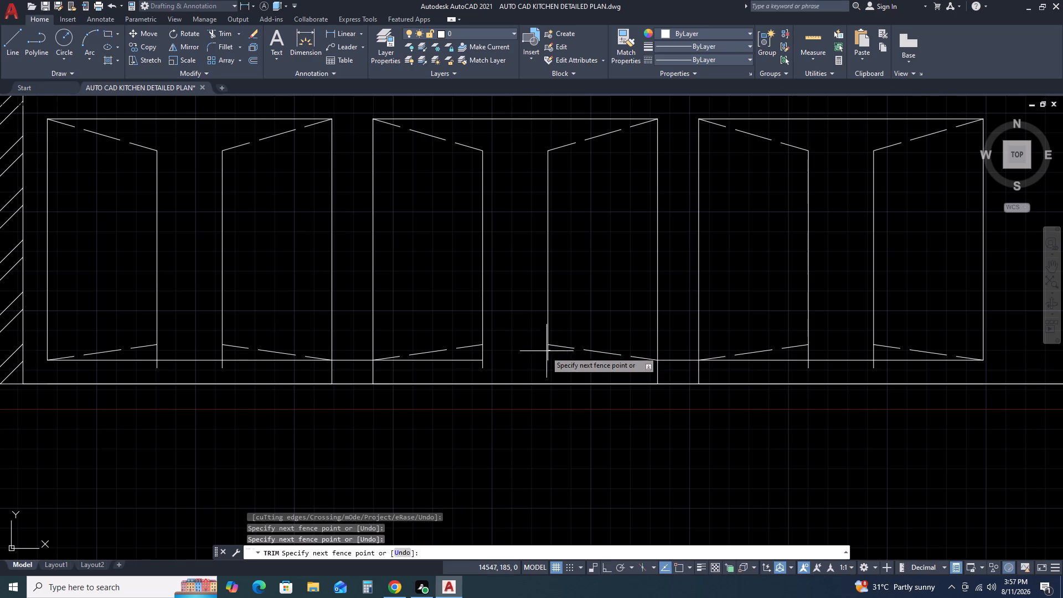
click(540, 354)
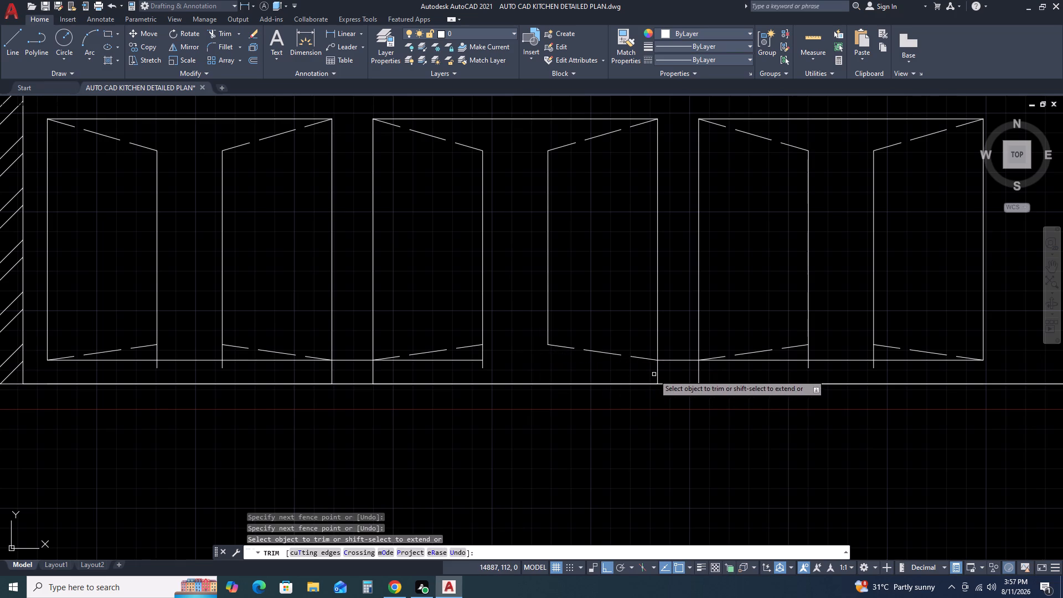
Trim the base line between the middle and rightmost cabinets and the parts of their facing side edges below it.
click(677, 350)
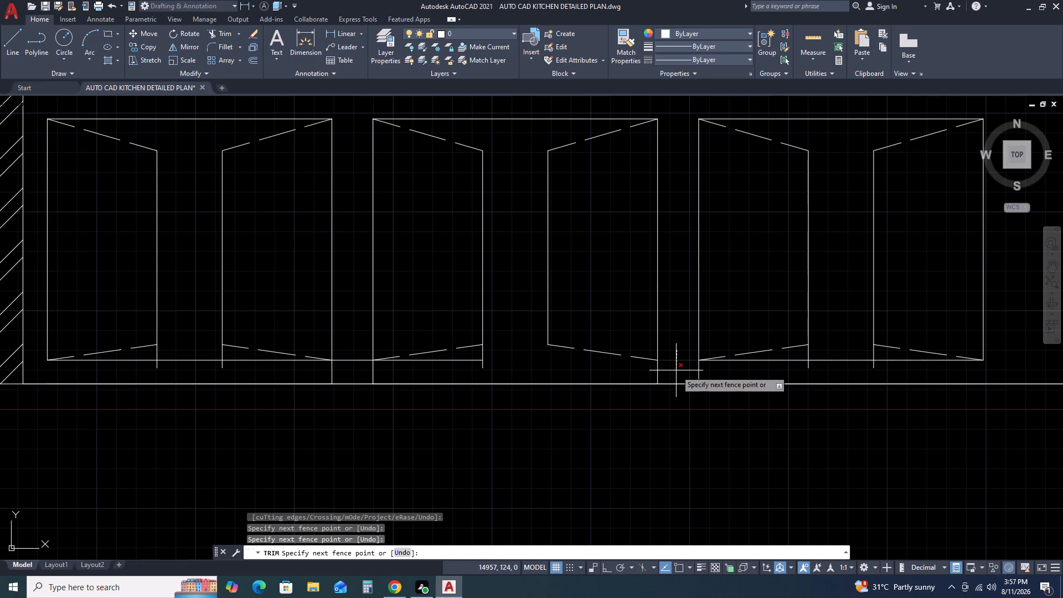
scroll(673, 365, down, 1)
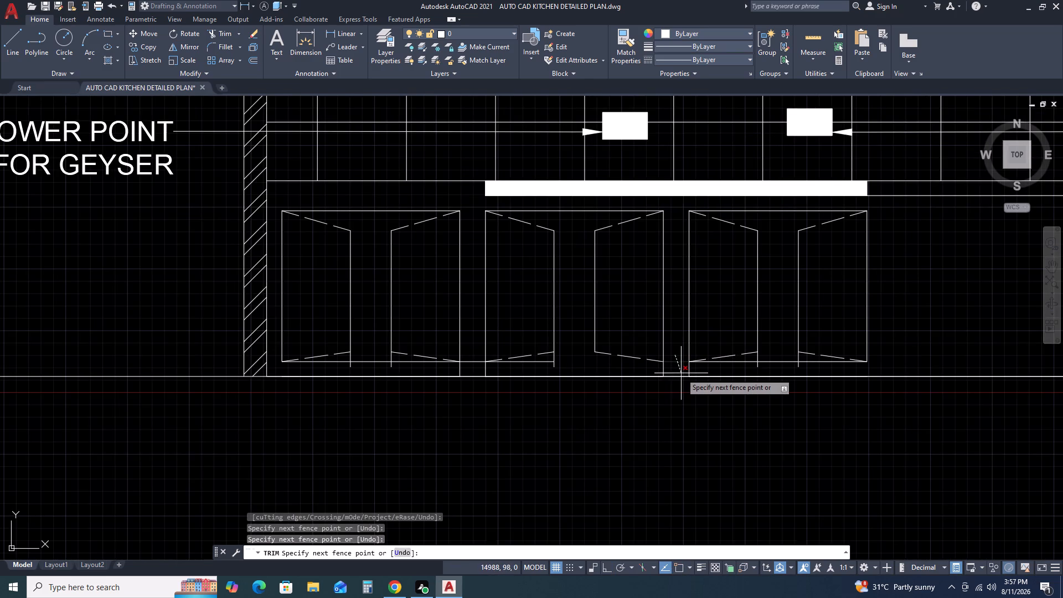
click(673, 365)
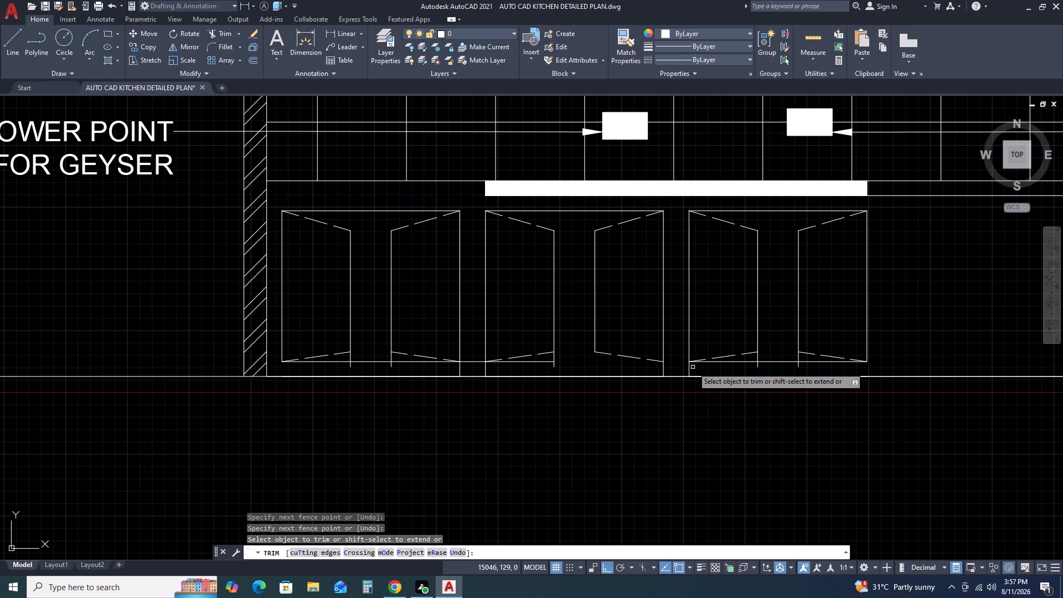
click(693, 367)
click(649, 372)
Trim the rightmost cabinet's base line between its two doors and both inner door edges below that line.
scroll(760, 364, up, 2)
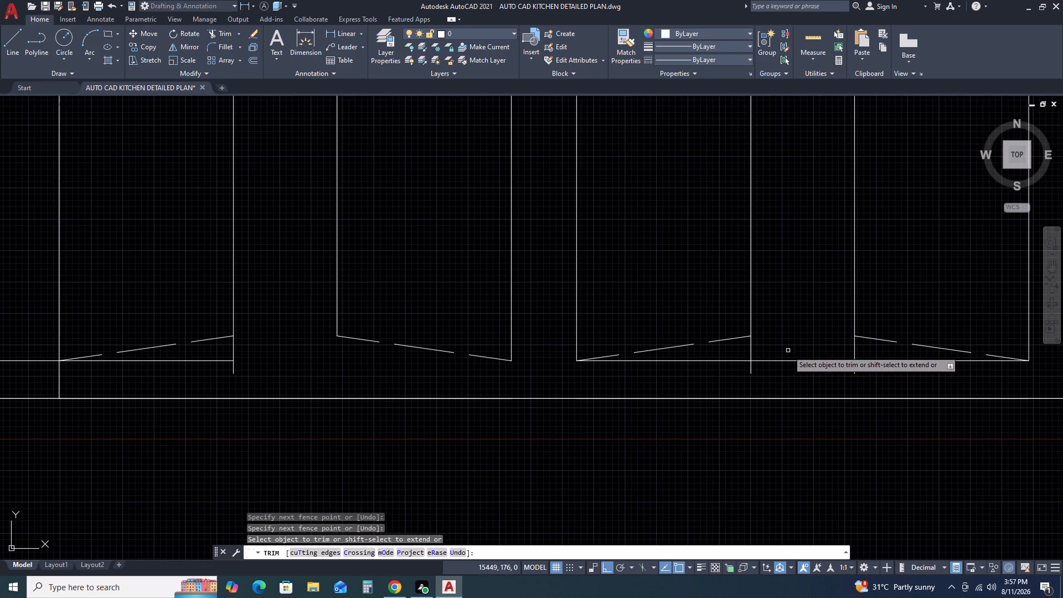
click(788, 350)
click(771, 370)
click(757, 369)
click(734, 369)
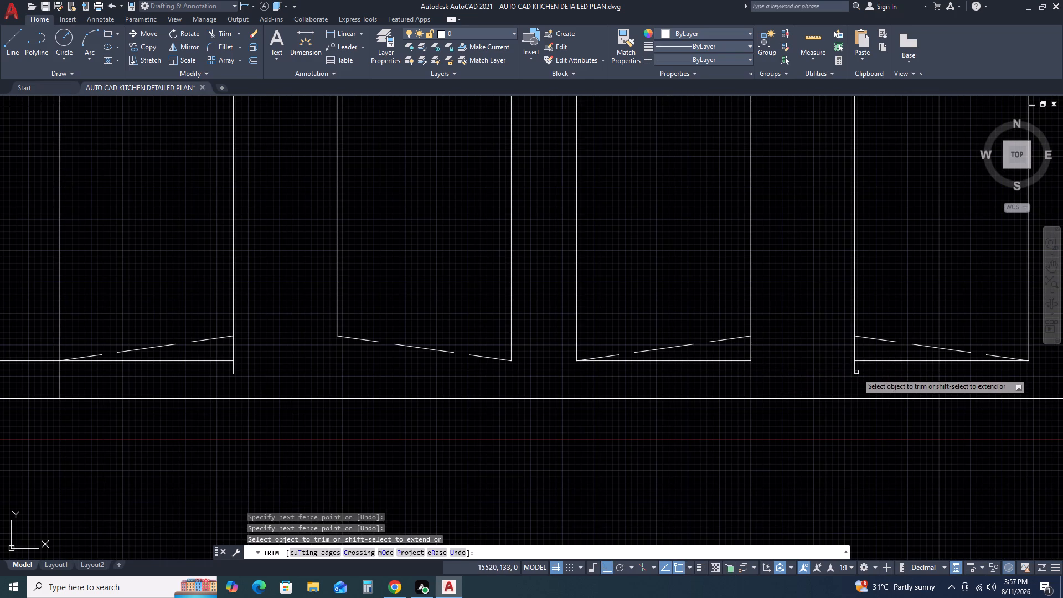
click(879, 367)
click(831, 367)
Trim the leftmost cabinet's two inner door edges where they extend below the base line.
scroll(837, 371, down, 3)
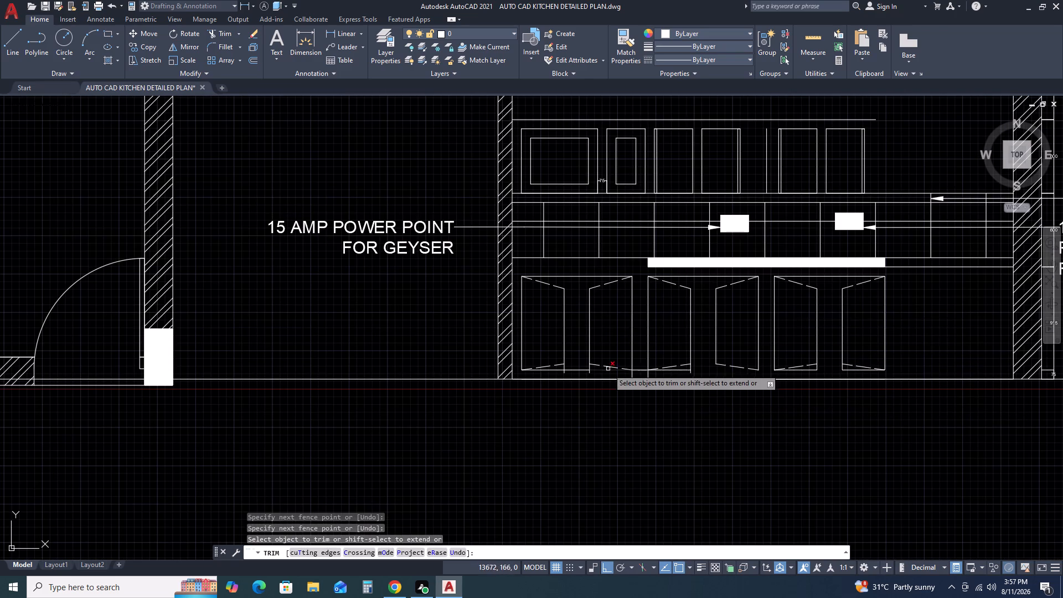
scroll(608, 369, up, 3)
drag(533, 380, 528, 380)
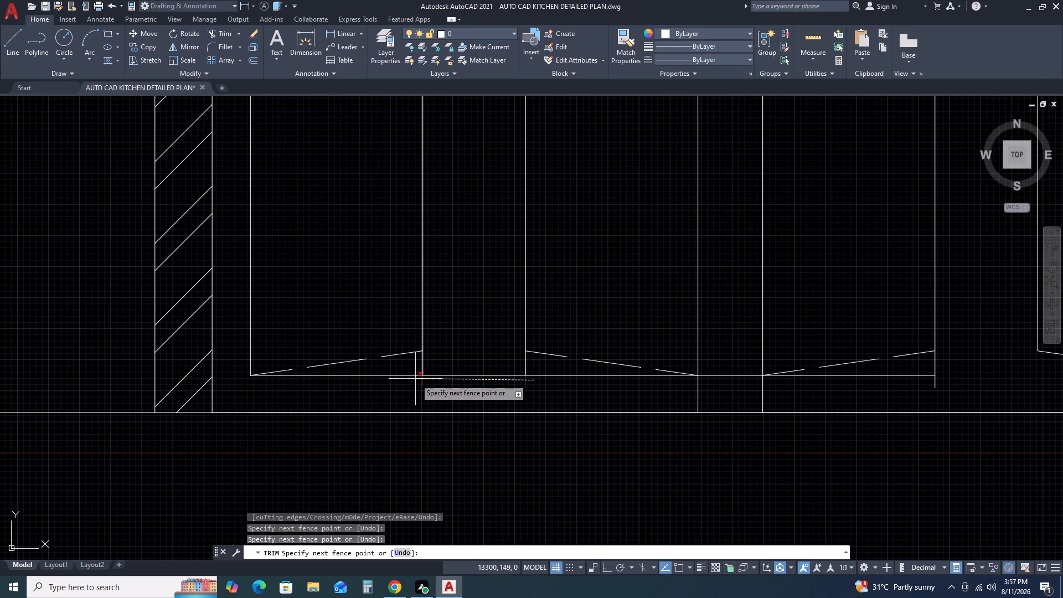
click(415, 379)
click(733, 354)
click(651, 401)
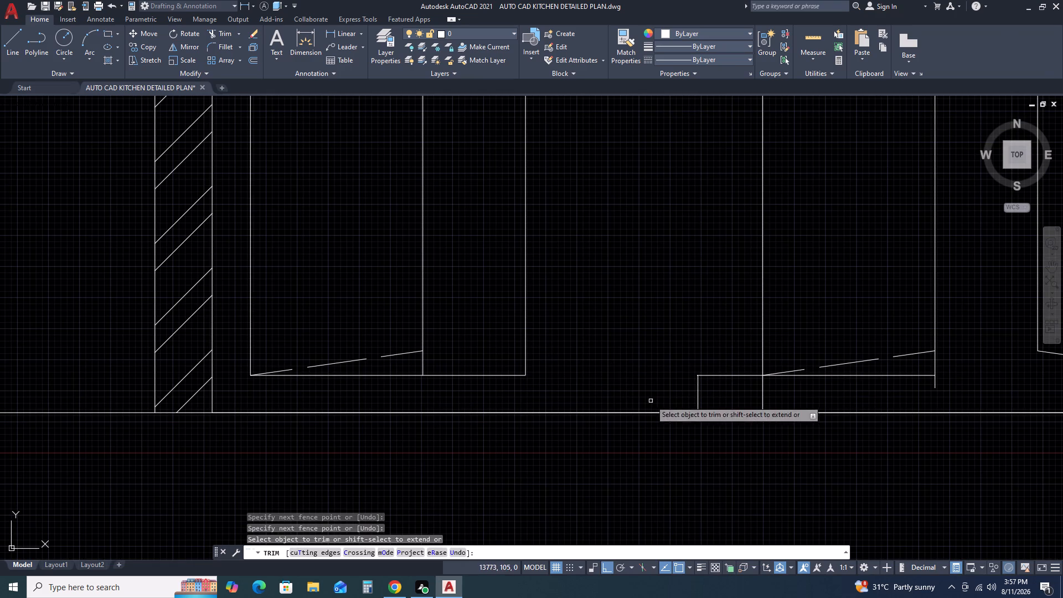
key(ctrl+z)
Trim the base line between the leftmost and middle cabinets and the parts of their facing side edges below it.
click(722, 368)
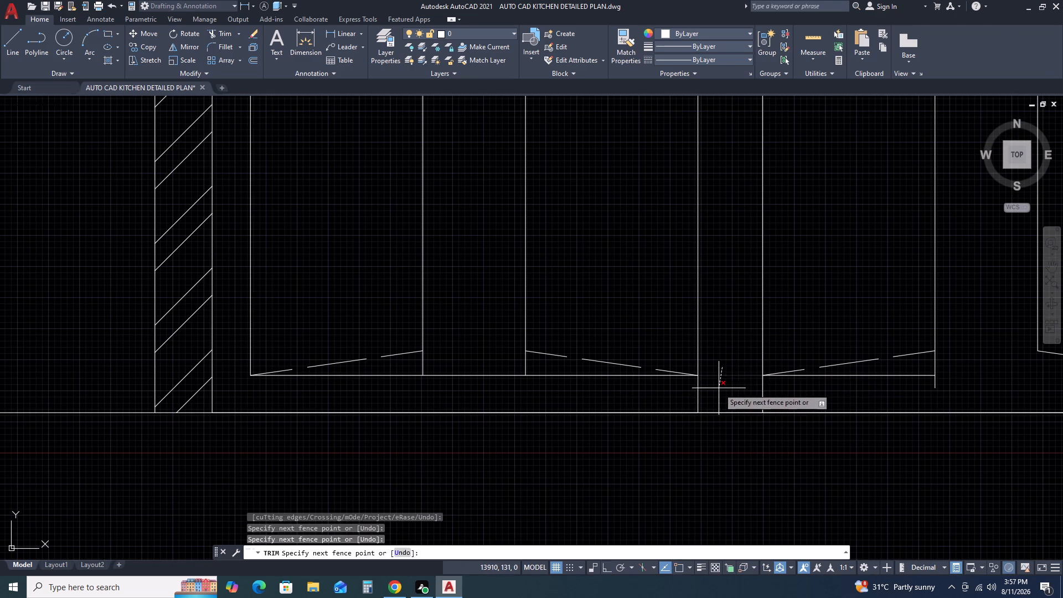
click(719, 388)
drag(719, 396, 714, 396)
click(629, 396)
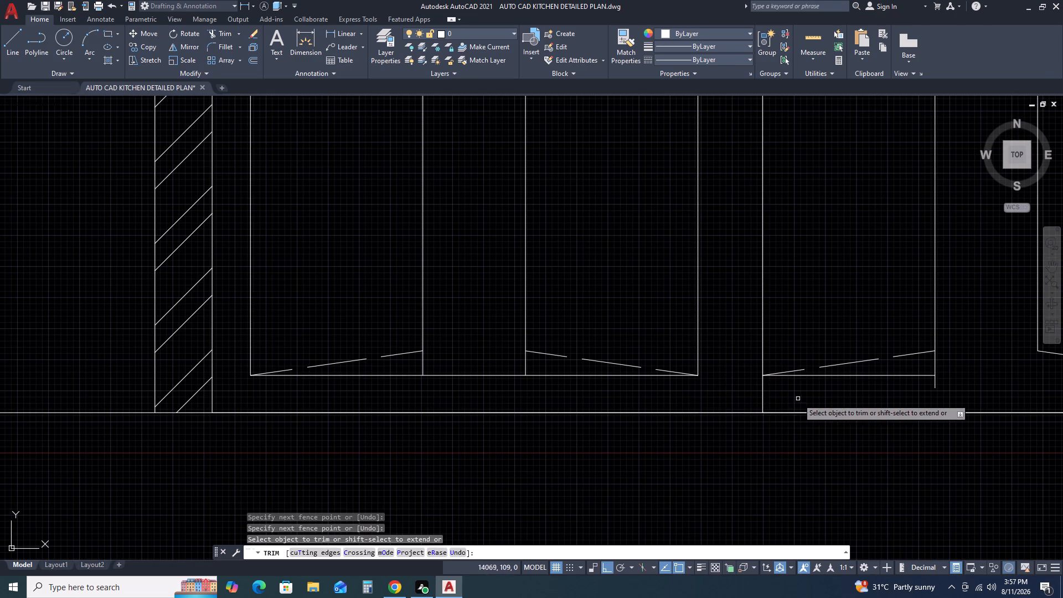
drag(798, 398, 781, 400)
click(698, 409)
Trim the inner edge of the middle cabinet's left door where it extends below the base line.
scroll(918, 385, up, 1)
click(987, 379)
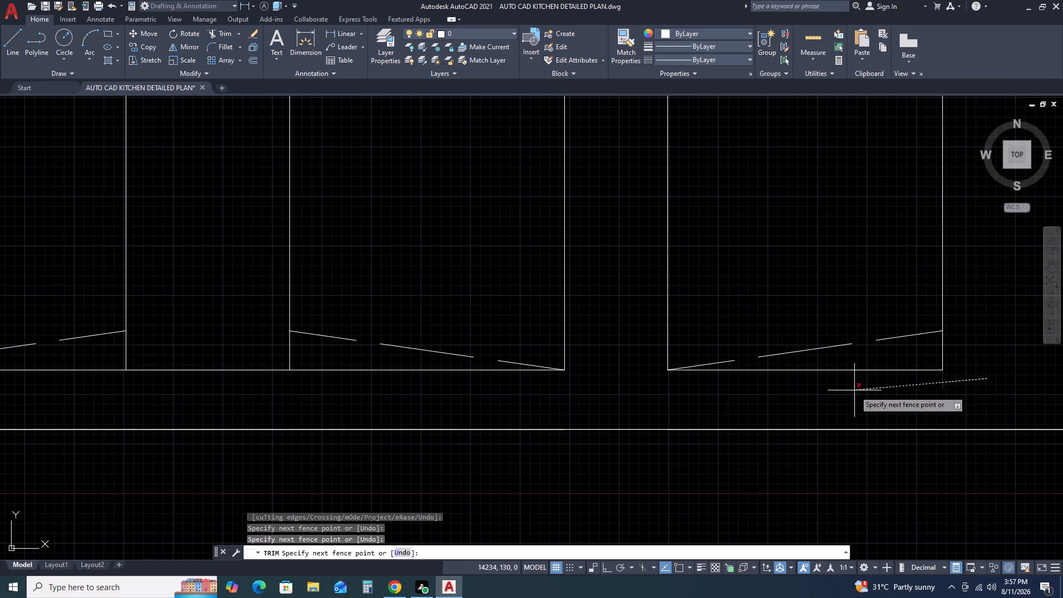
click(854, 390)
scroll(855, 393, down, 3)
middle_drag(938, 389, 668, 398)
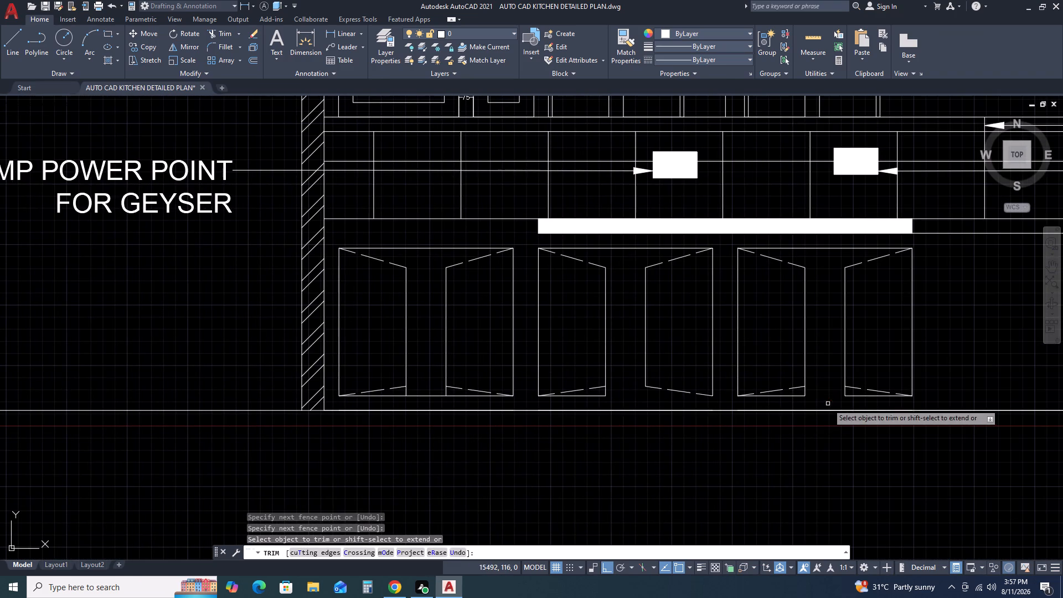
key(Escape)
Draw a line closing the middle cabinet's bottom from its left door's inner edge to the cabinet's lower outer corner.
key(l)
key(space)
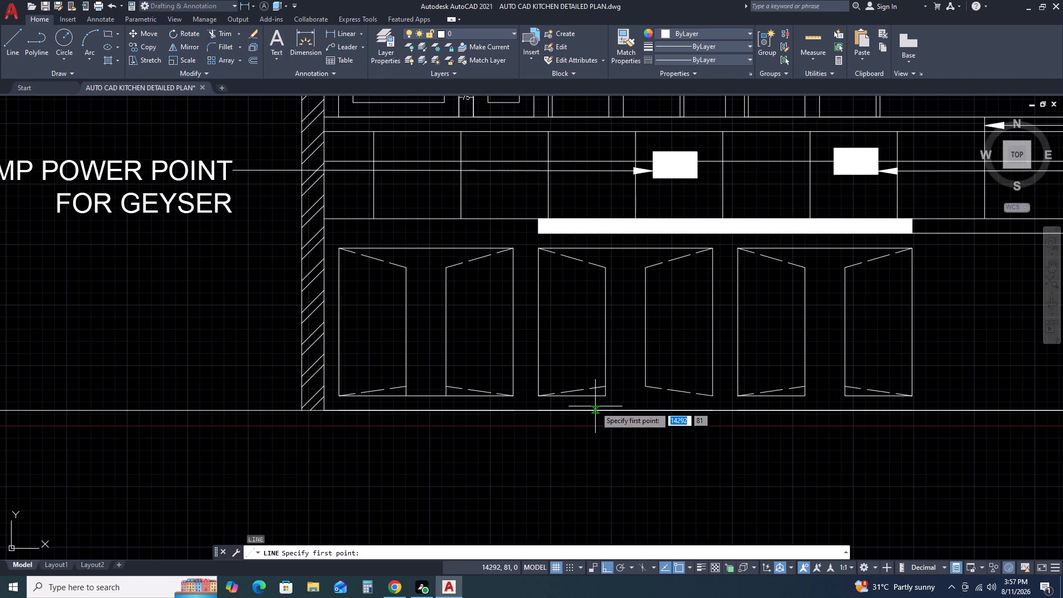
click(606, 397)
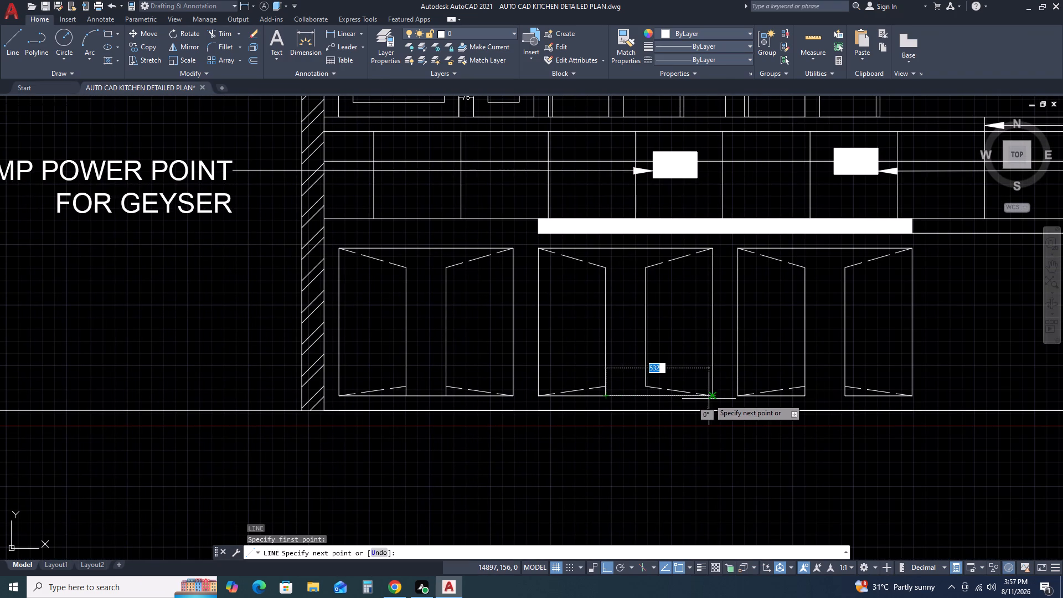
click(709, 399)
key(Escape)
Draw a line closing the rightmost cabinet's bottom between the inner edges of its two doors.
key(space)
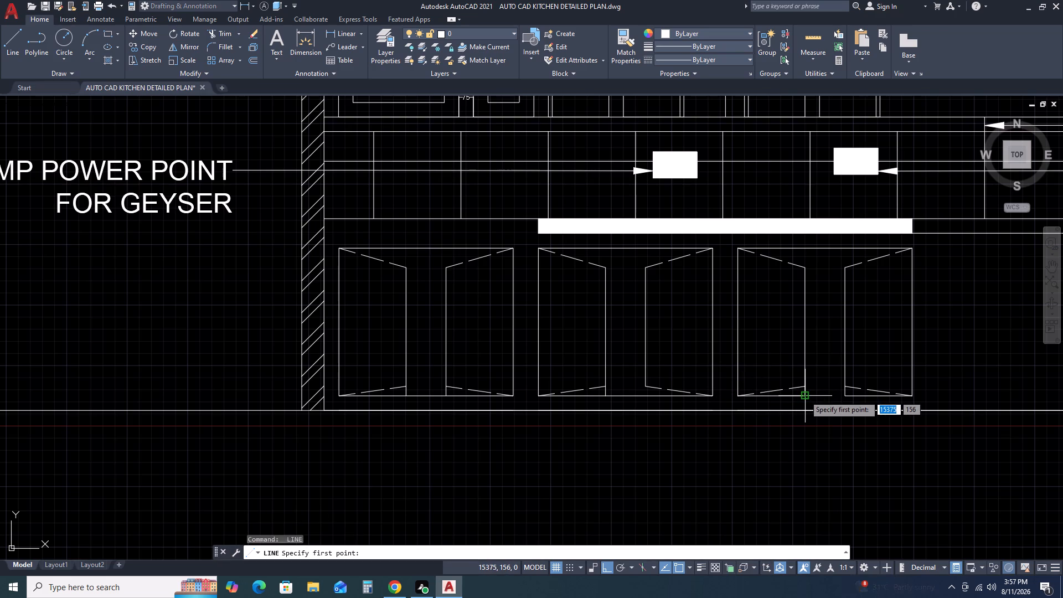
click(804, 395)
click(844, 400)
key(Escape)
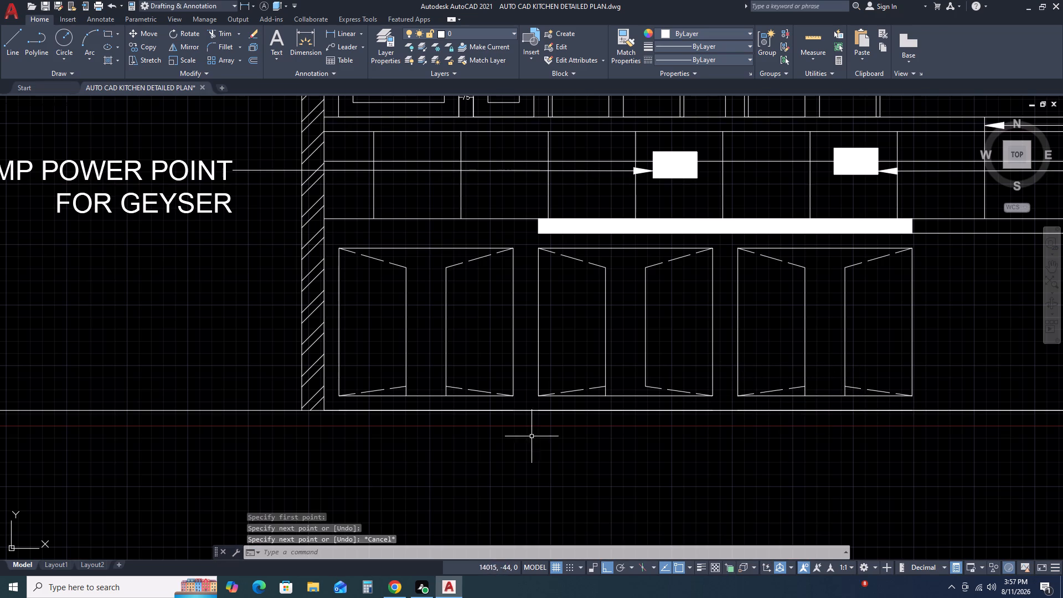
Examine the section's right wall, roof slab and height dimensions, and compare them with the adjacent kitchen section.
scroll(705, 403, down, 1)
middle_drag(845, 400, 662, 355)
middle_click(662, 355)
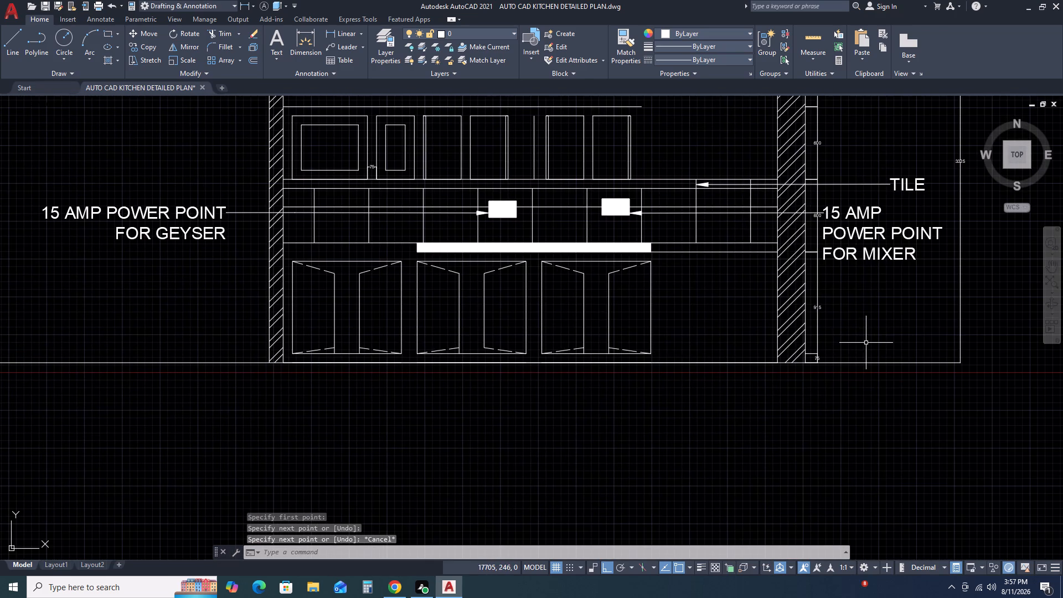
middle_drag(866, 343, 686, 413)
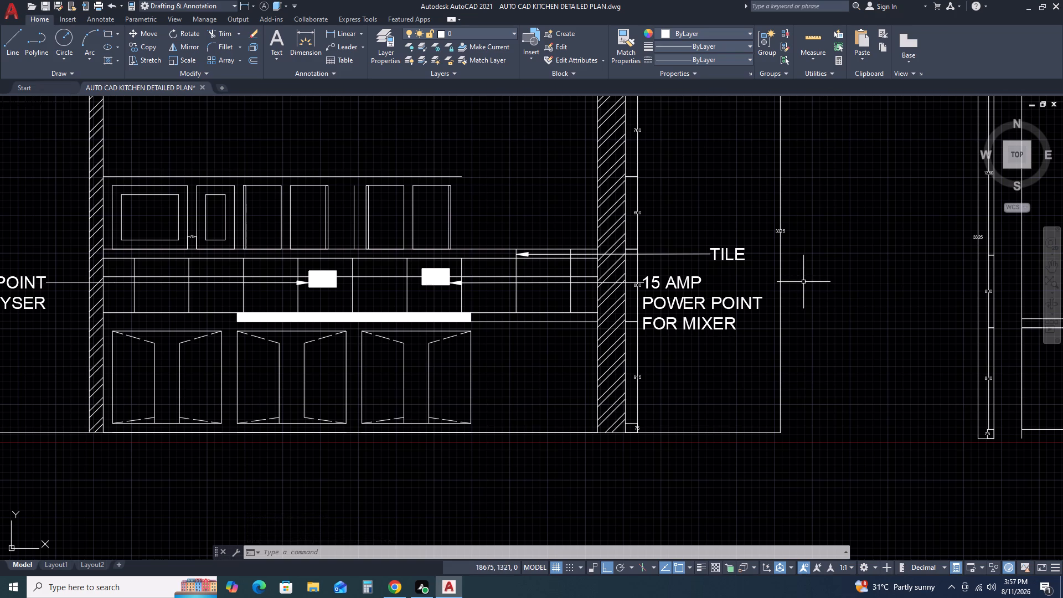
middle_drag(803, 282, 781, 426)
scroll(798, 302, down, 1)
middle_click(778, 439)
scroll(683, 261, up, 3)
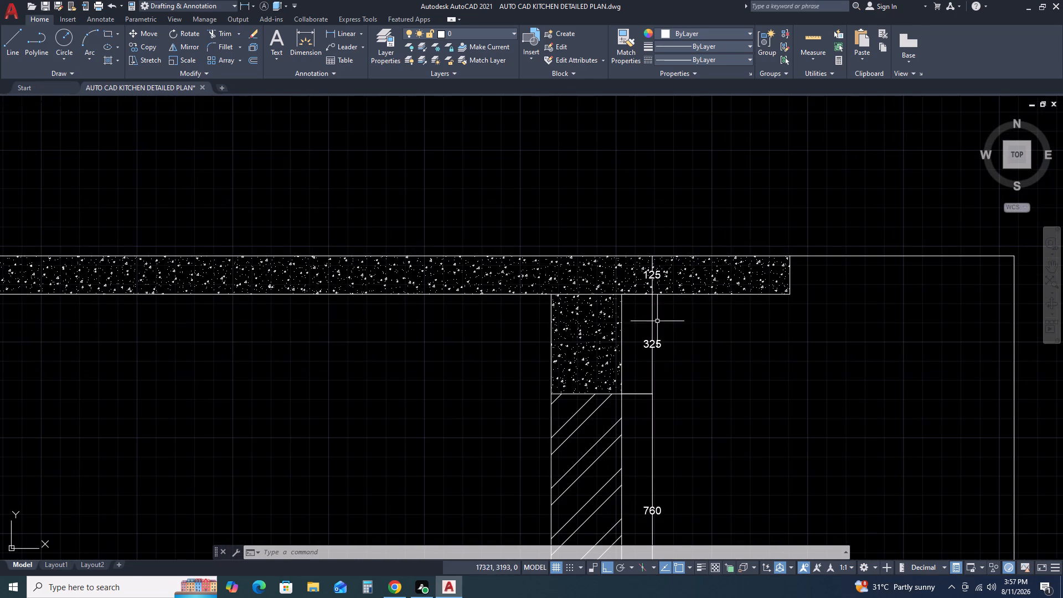
scroll(704, 350, down, 3)
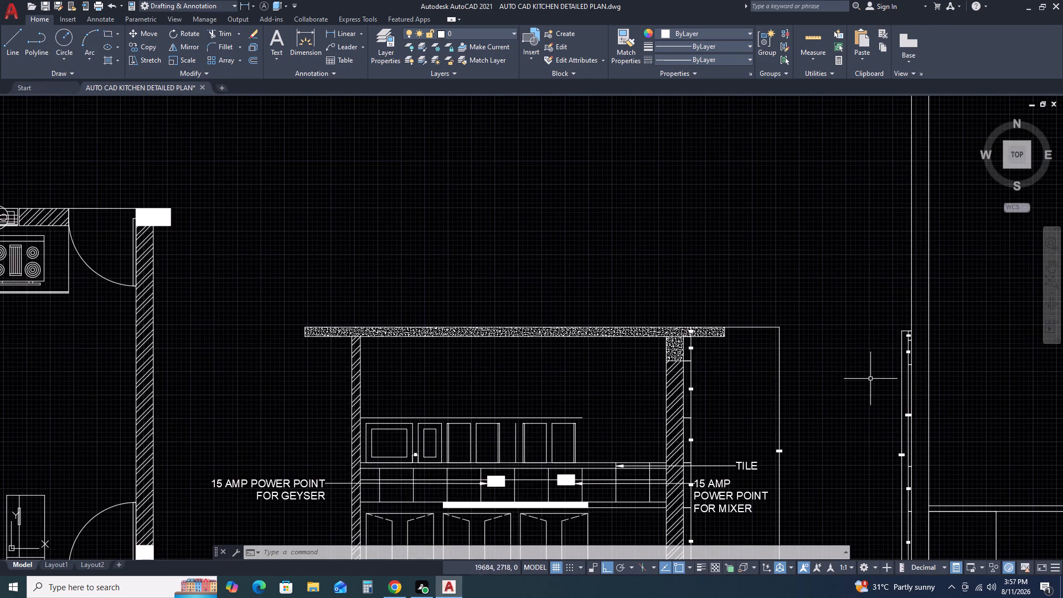
scroll(853, 381, down, 1)
middle_drag(832, 421, 752, 308)
scroll(822, 346, up, 2)
middle_drag(862, 360, 817, 354)
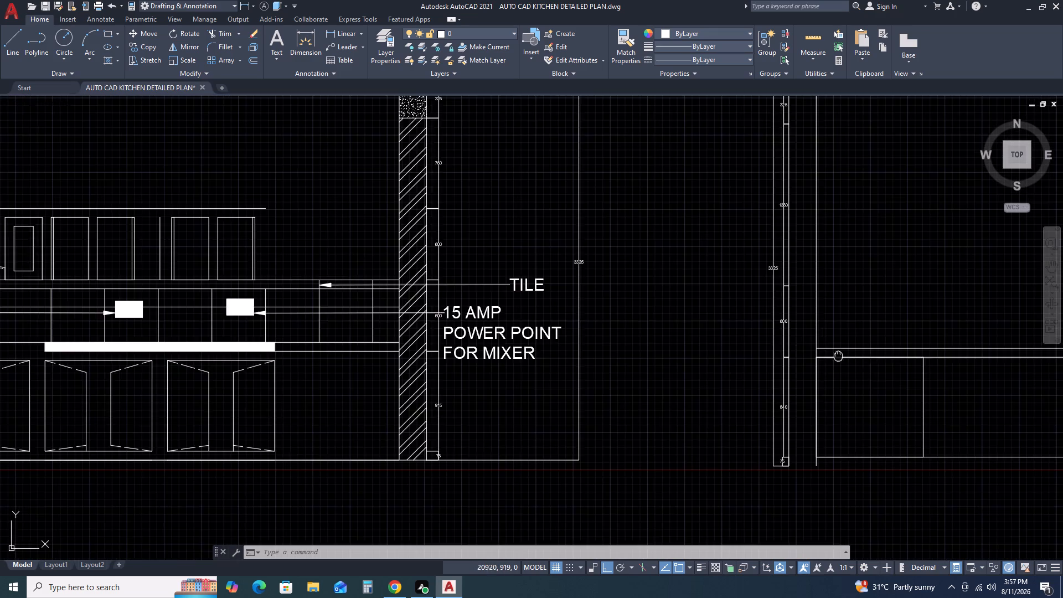
middle_drag(817, 354, 685, 334)
middle_drag(683, 334, 677, 334)
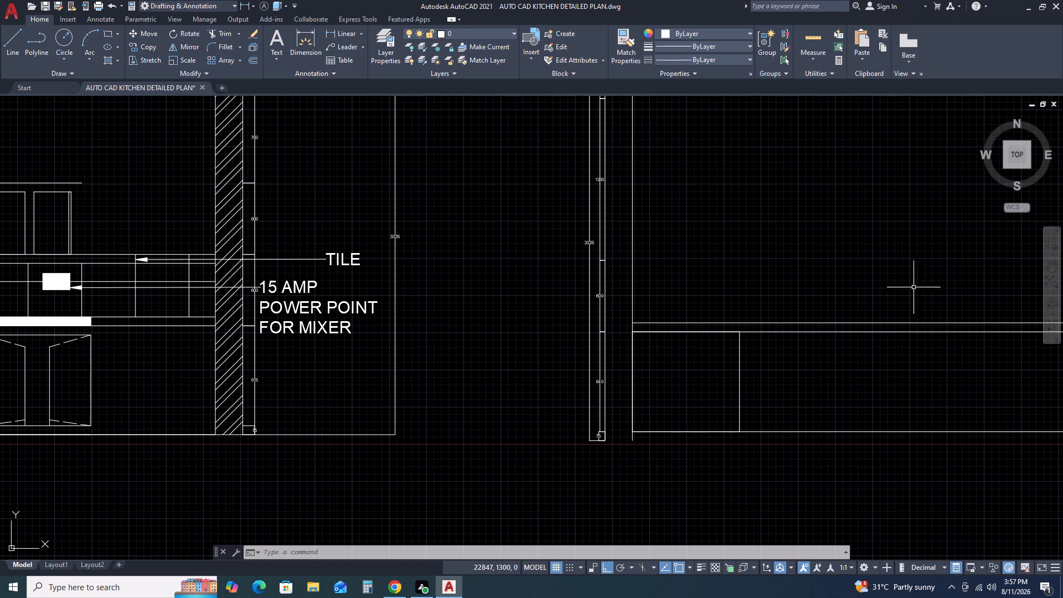
Open the block collection of the Hydraulic - Pneumatic.dwg sample drawing in DesignCenter.
scroll(943, 286, down, 2)
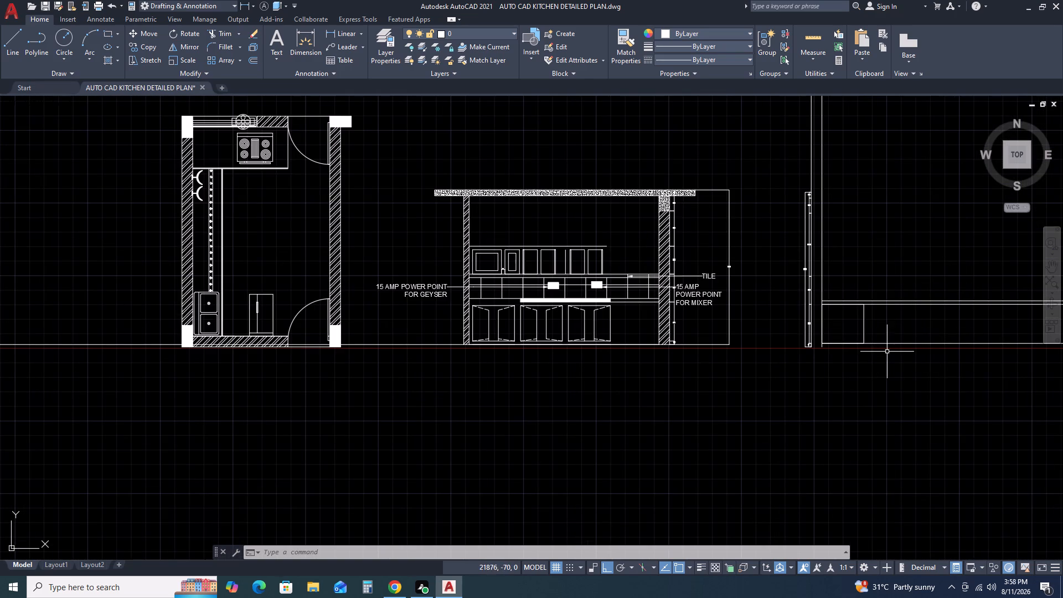
key(d)
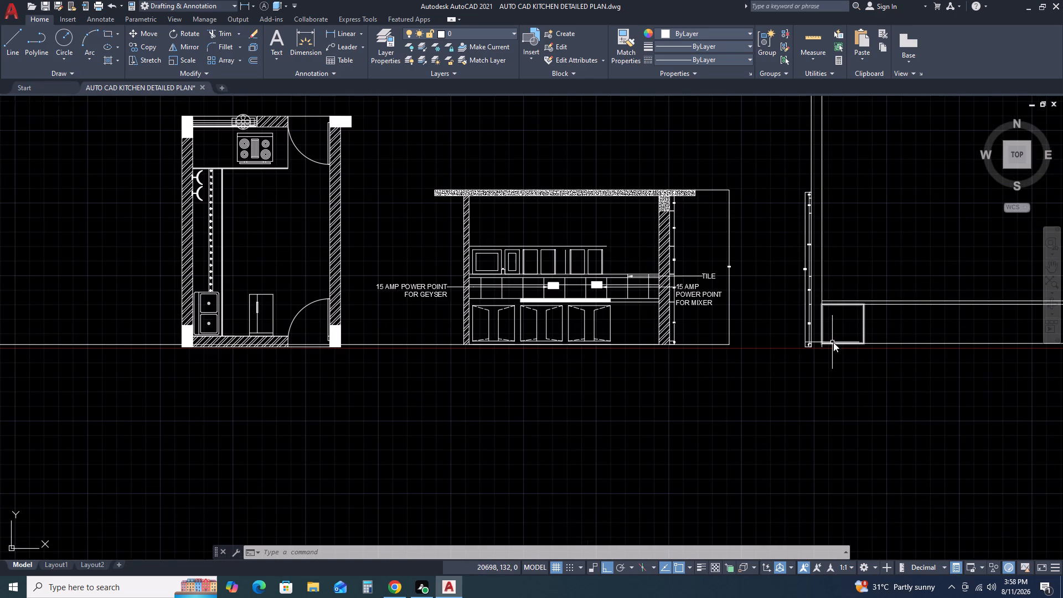
text(C)
key(space)
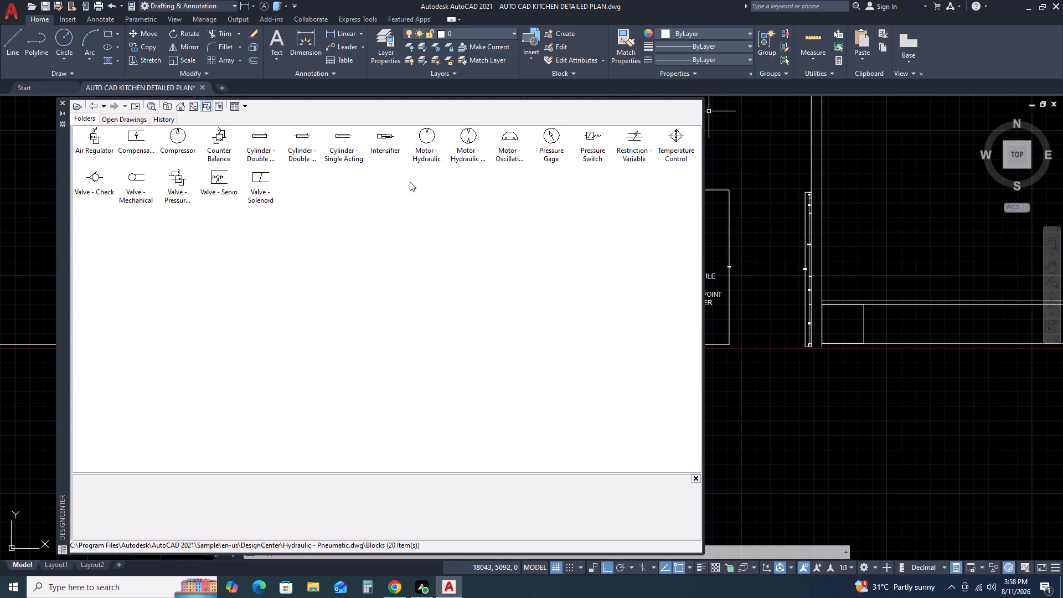
click(95, 105)
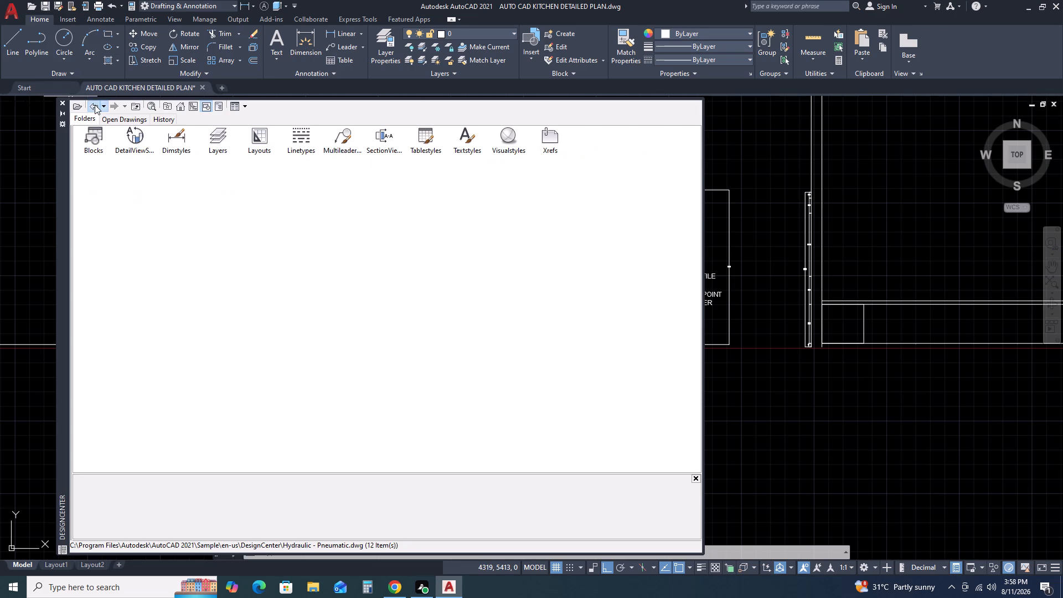
click(94, 111)
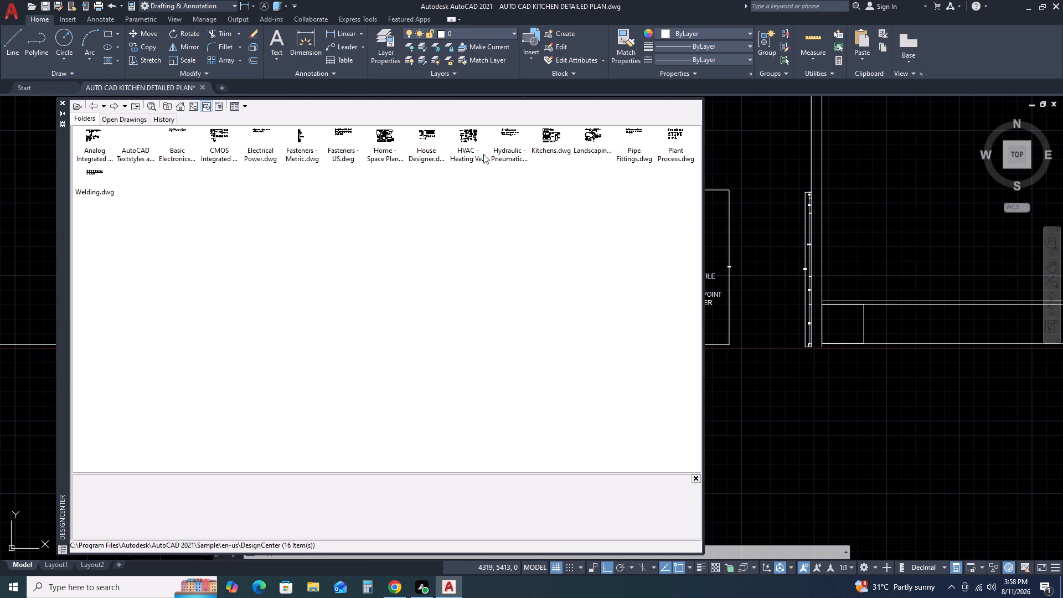
click(510, 137)
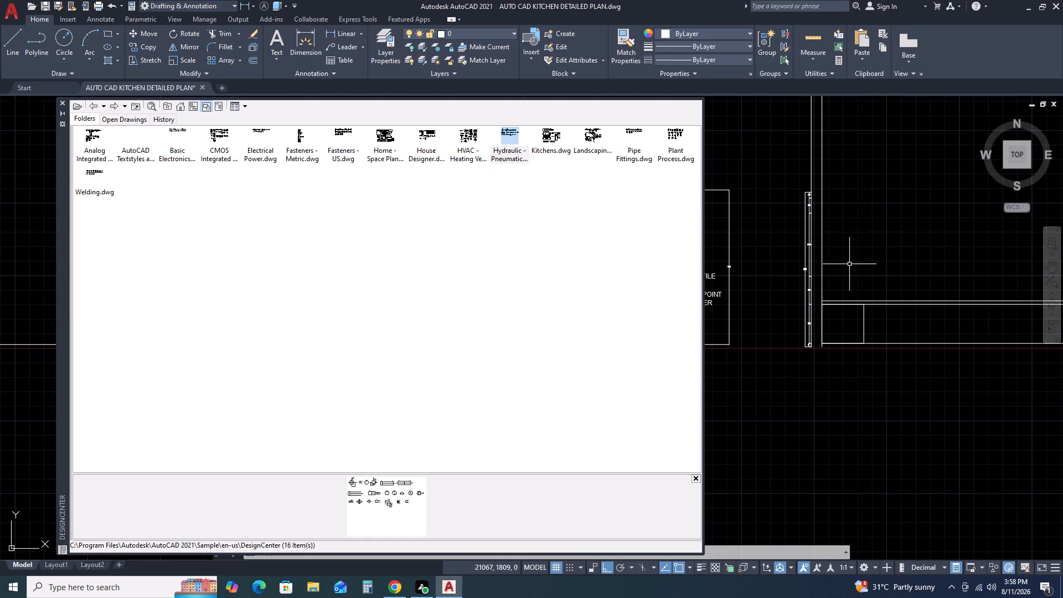
key(Return)
key(Return)
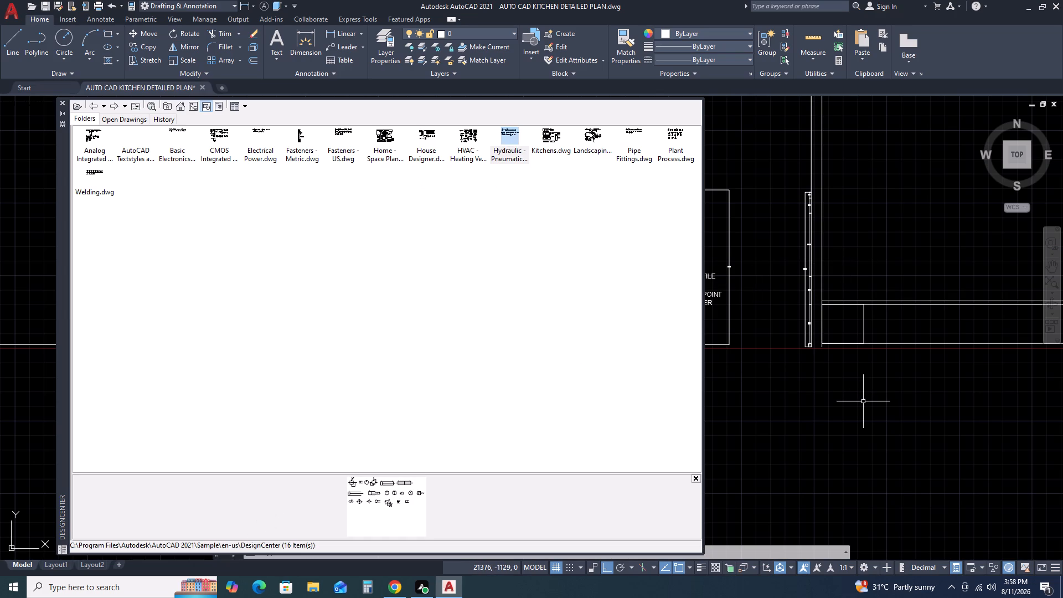
key(Return)
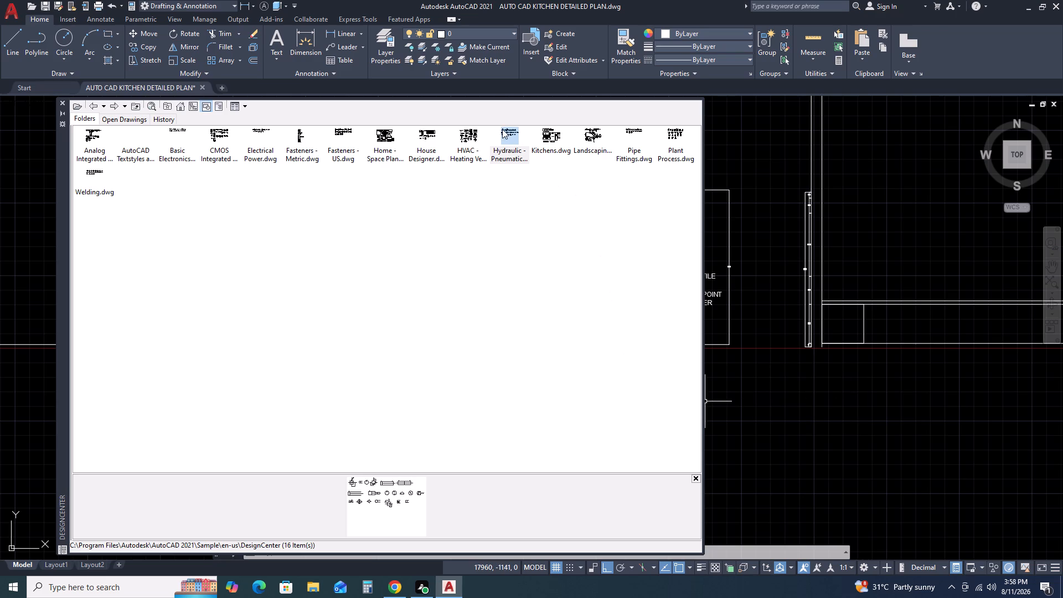
double_click(510, 131)
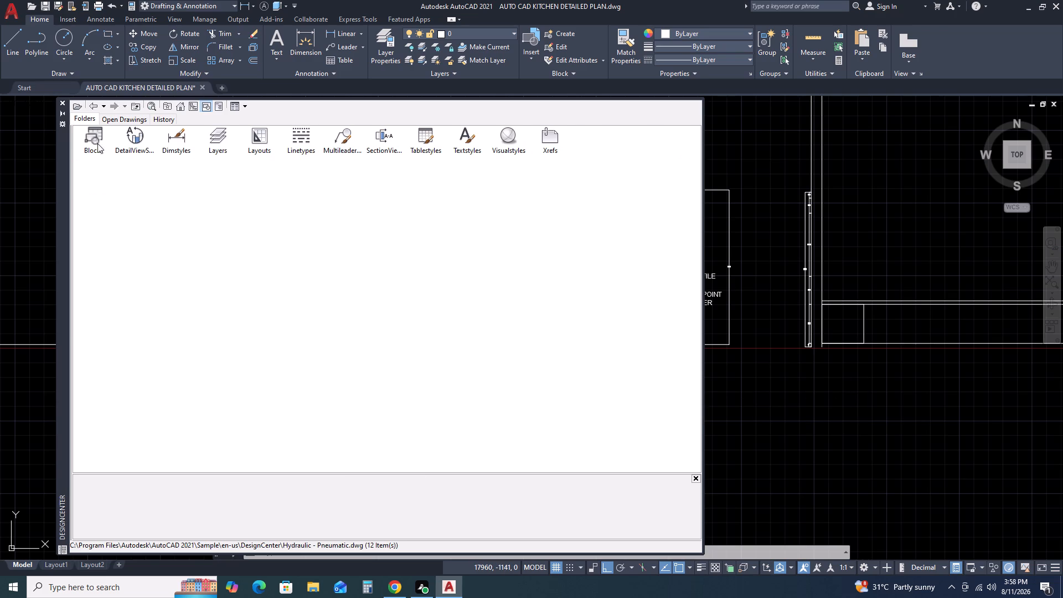
double_click(95, 144)
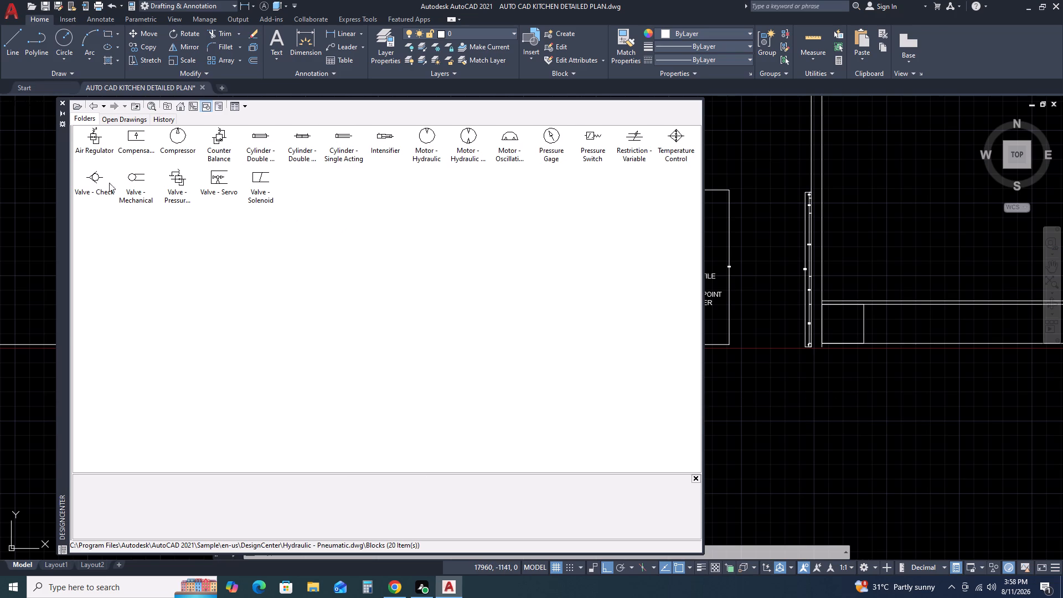
Insert the Valve - Servo block at scale 1 and angle 0 in the empty area below the two sections, and close DesignCenter.
click(218, 182)
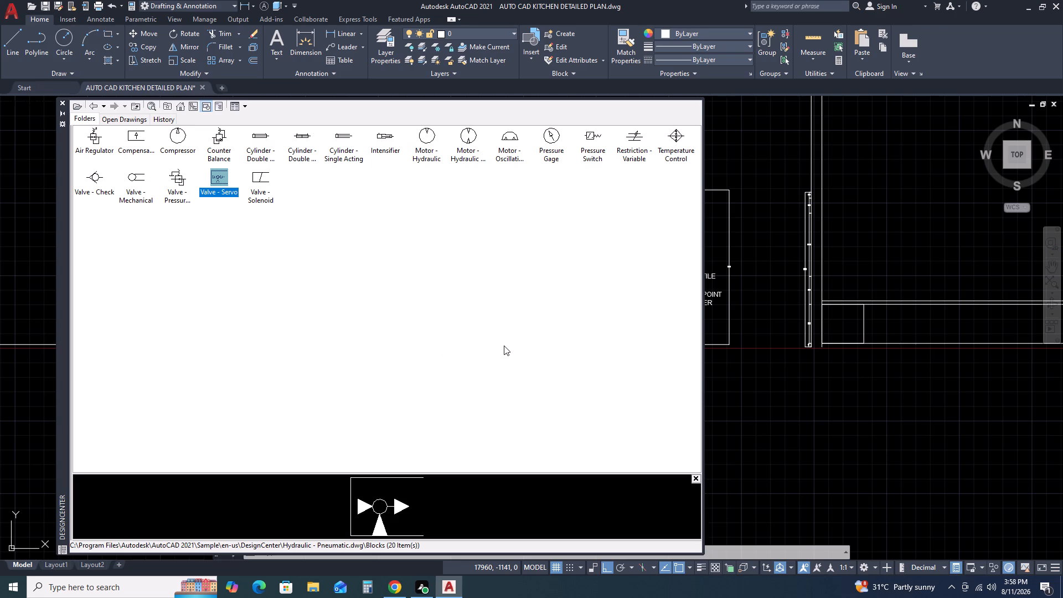
key(Return)
click(592, 358)
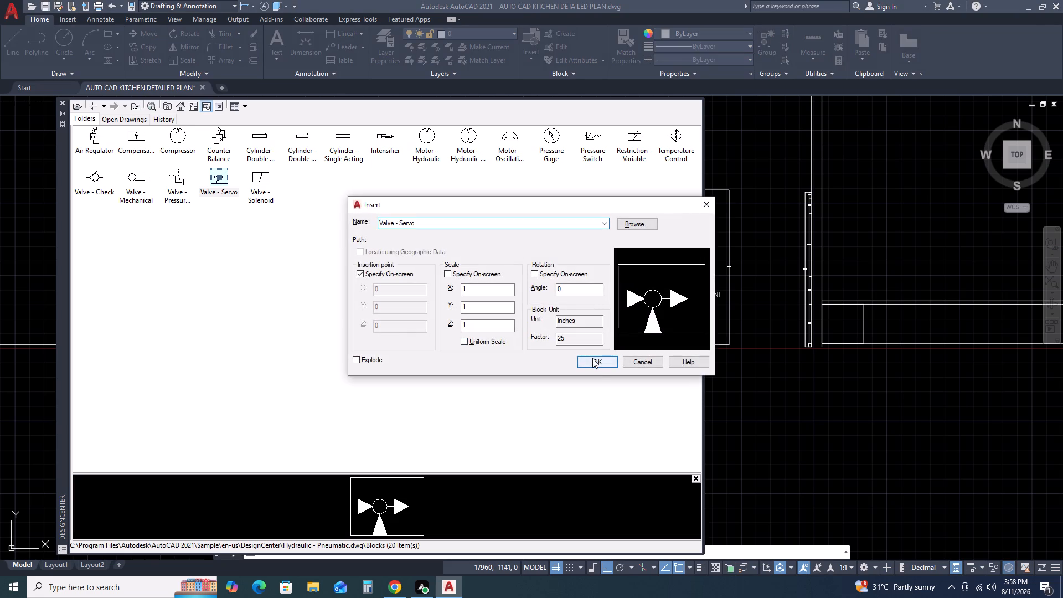
click(793, 383)
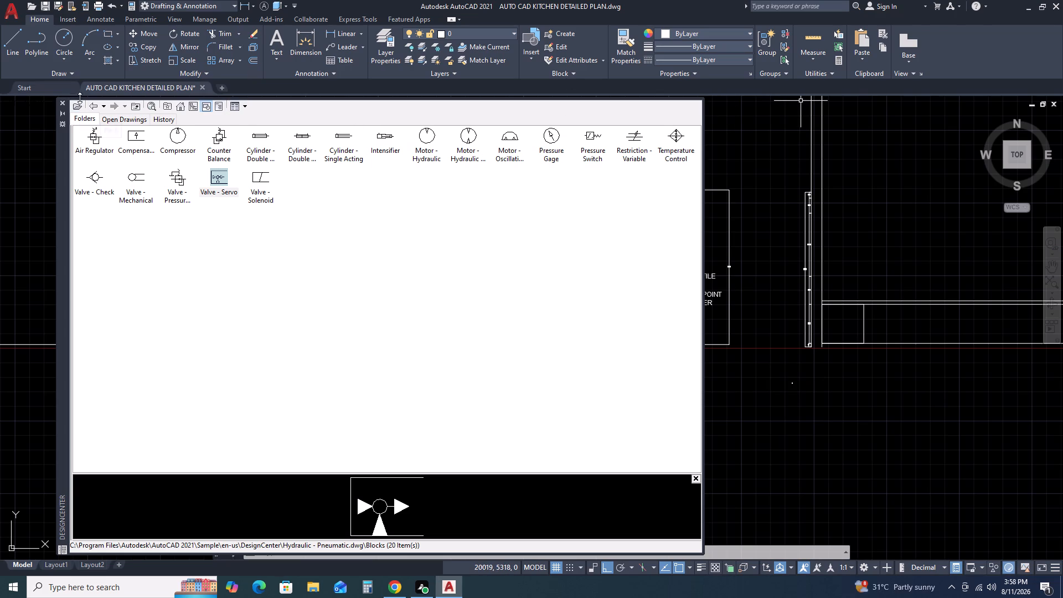
click(61, 99)
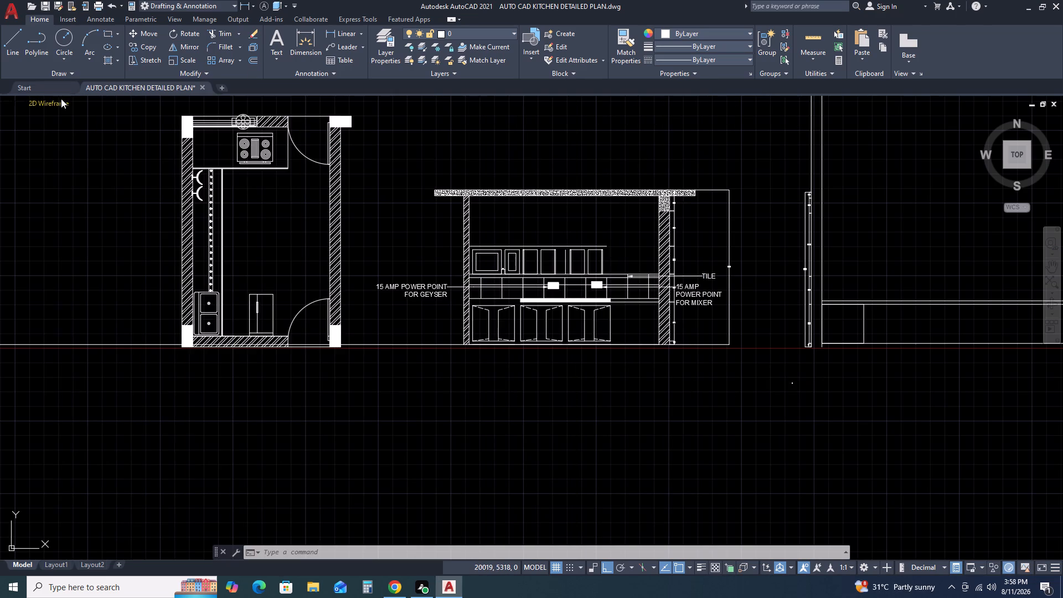
key(Escape)
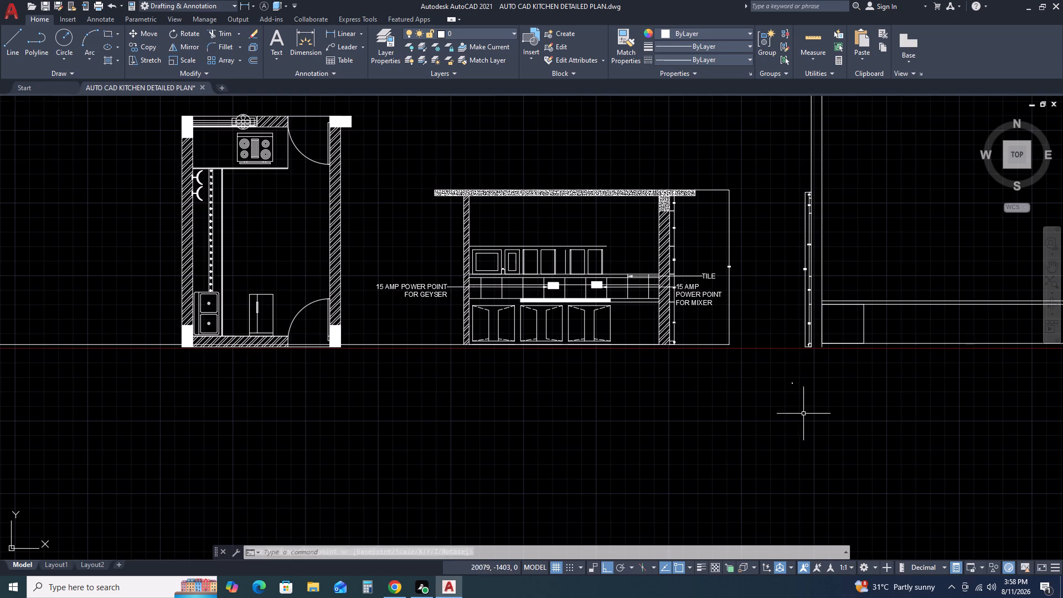
Scale up the inserted Valve - Servo block freehand about its insertion point to about 240 units high.
scroll(797, 391, up, 2)
click(797, 360)
click(726, 420)
key(s)
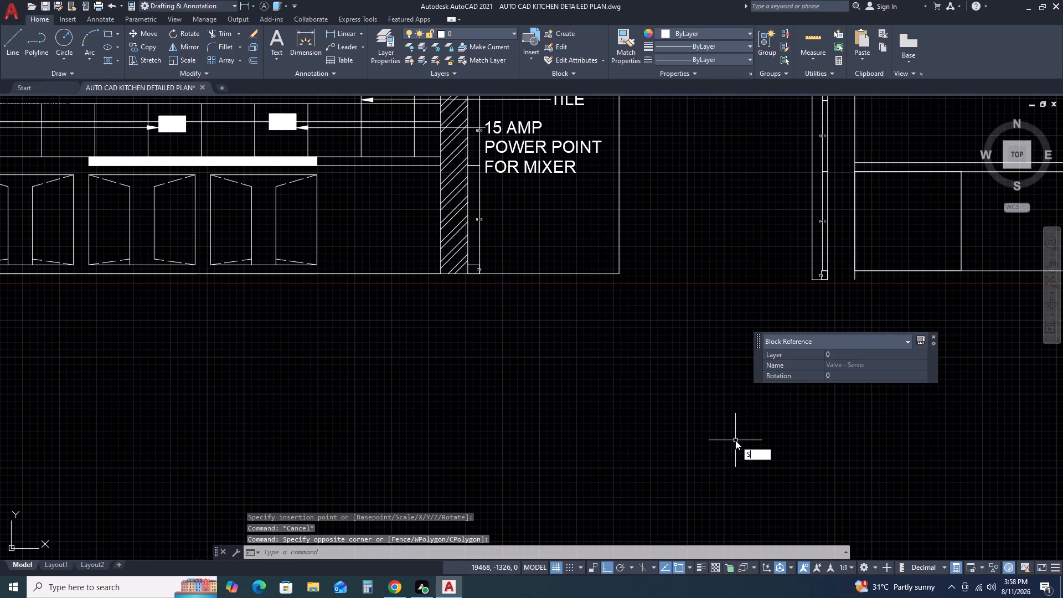
key(c)
key(space)
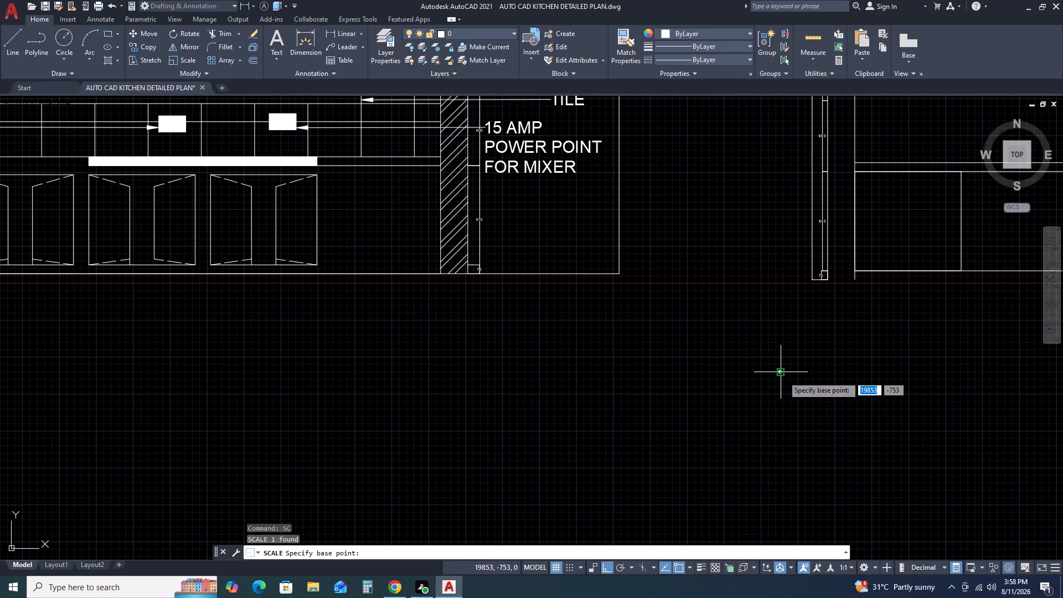
click(783, 376)
click(794, 390)
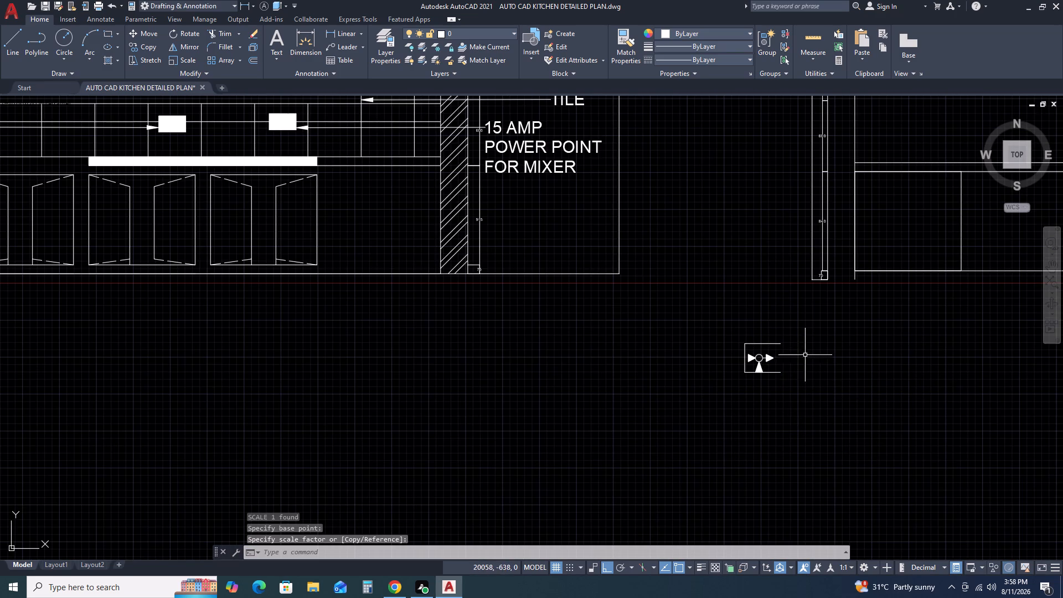
Draw a vertical line closing the open right side of the Valve - Servo block's frame.
key(l)
key(space)
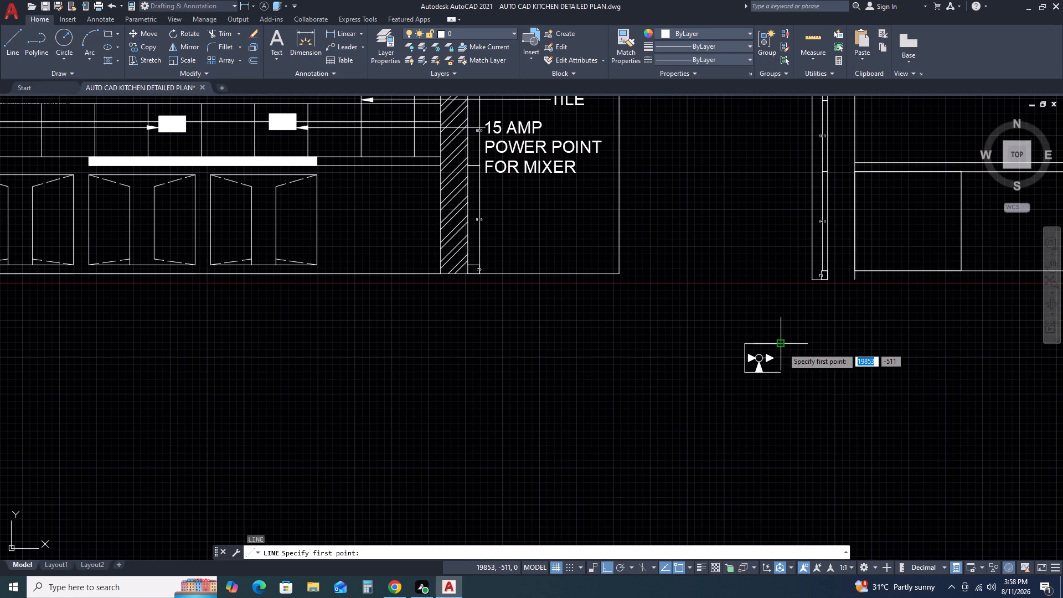
click(782, 347)
click(782, 375)
key(Escape)
Move the valve symbol and its closing line onto the countertop line above the leftmost base cabinet, with Ortho off.
click(798, 322)
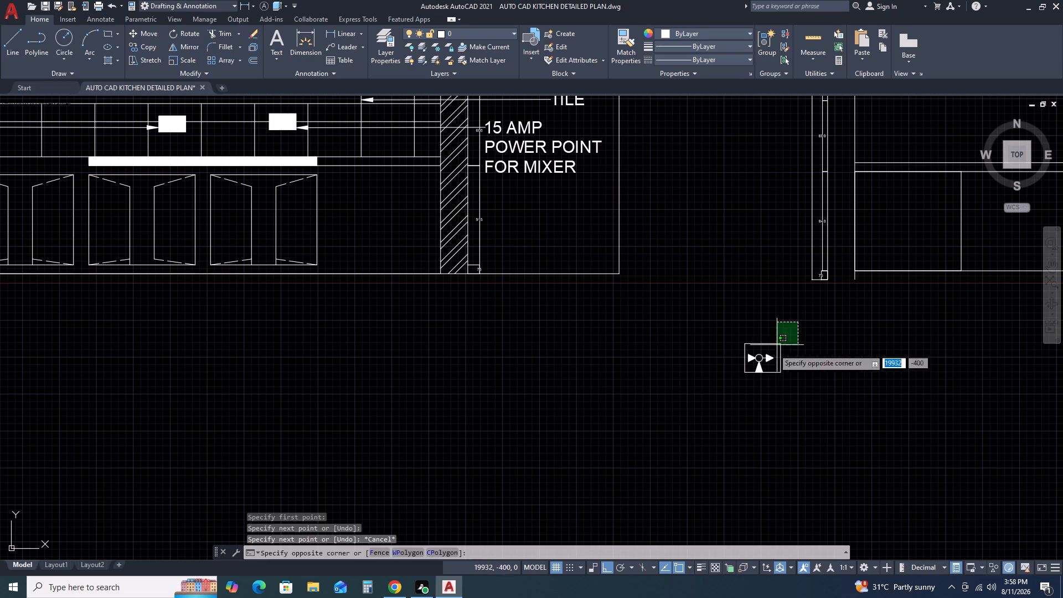
click(698, 395)
text(M)
key(space)
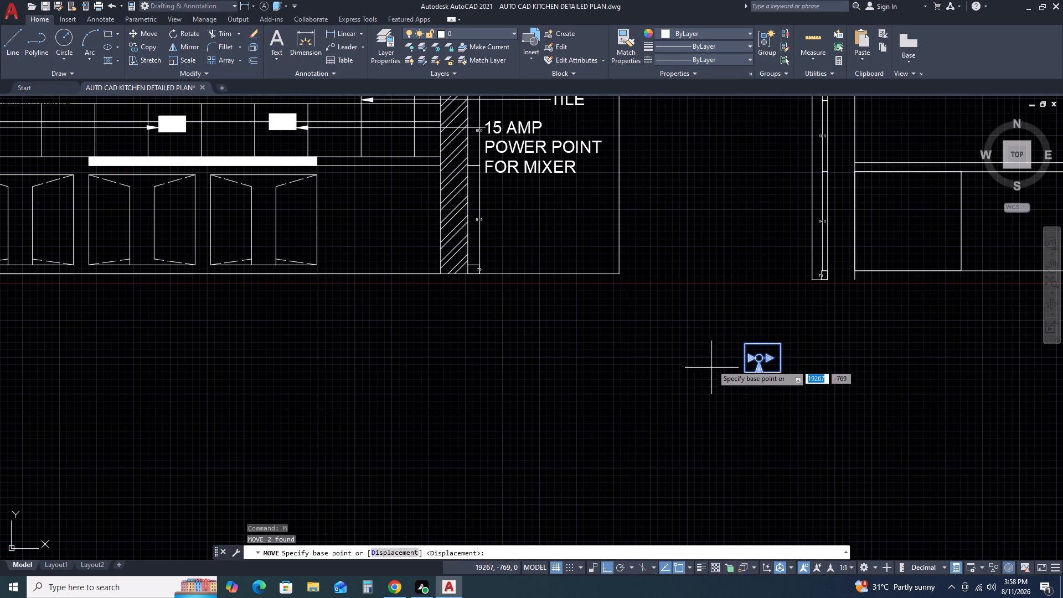
click(749, 368)
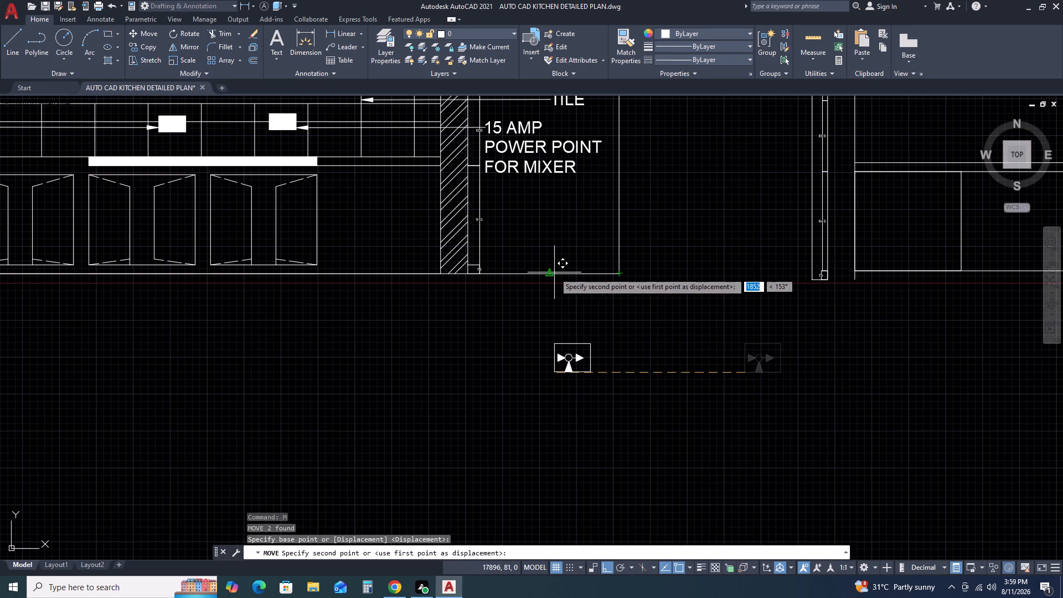
key(F8)
middle_drag(239, 235, 661, 304)
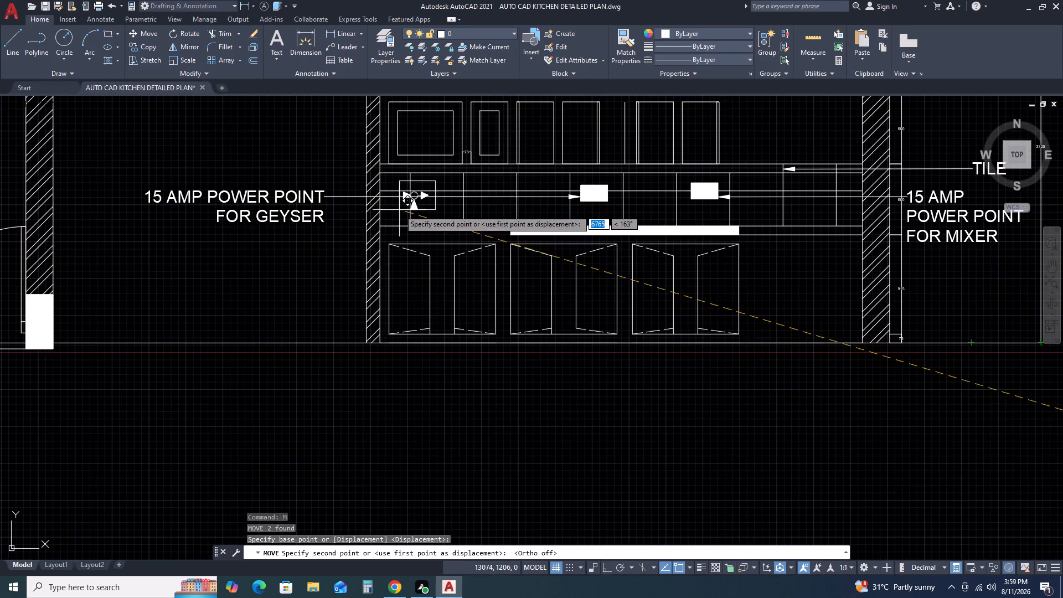
scroll(399, 210, up, 2)
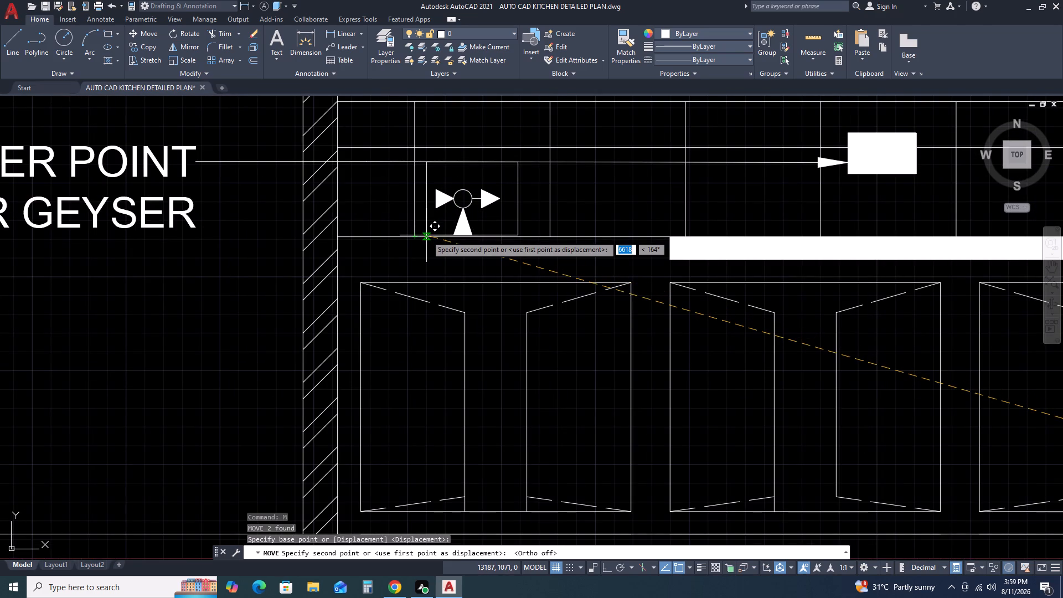
click(426, 235)
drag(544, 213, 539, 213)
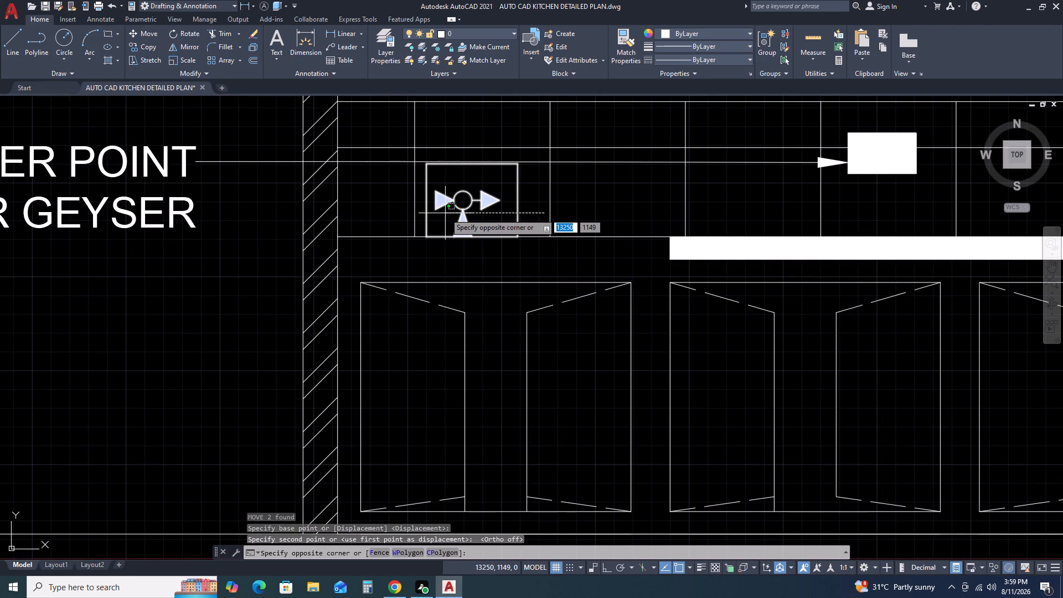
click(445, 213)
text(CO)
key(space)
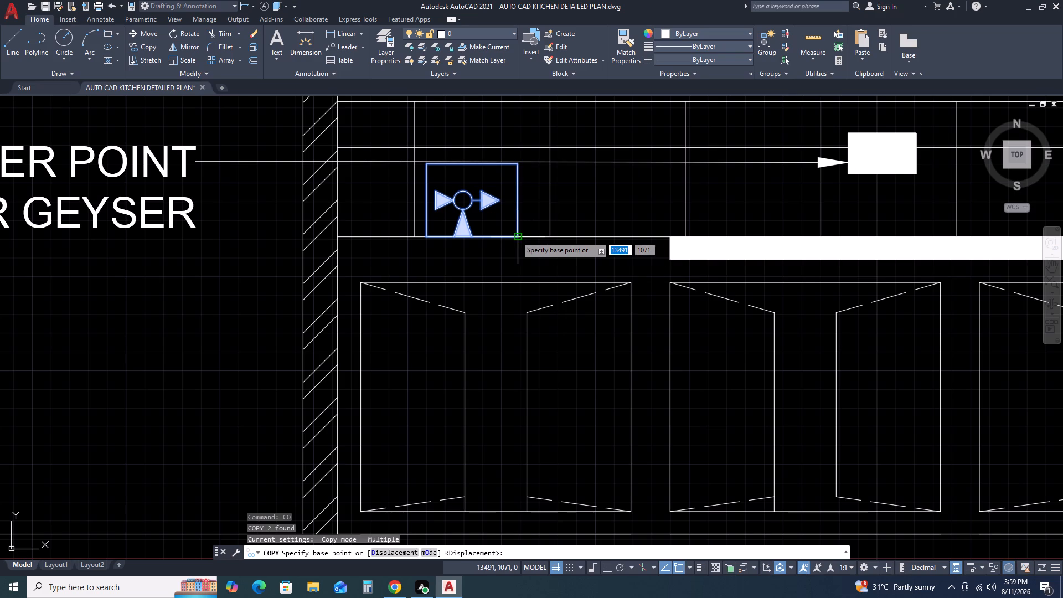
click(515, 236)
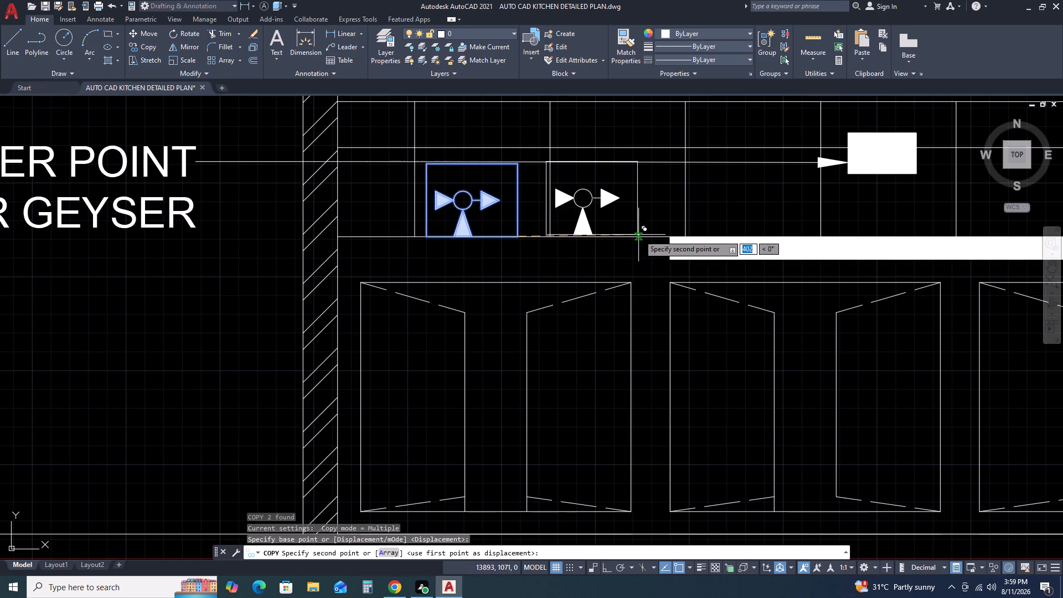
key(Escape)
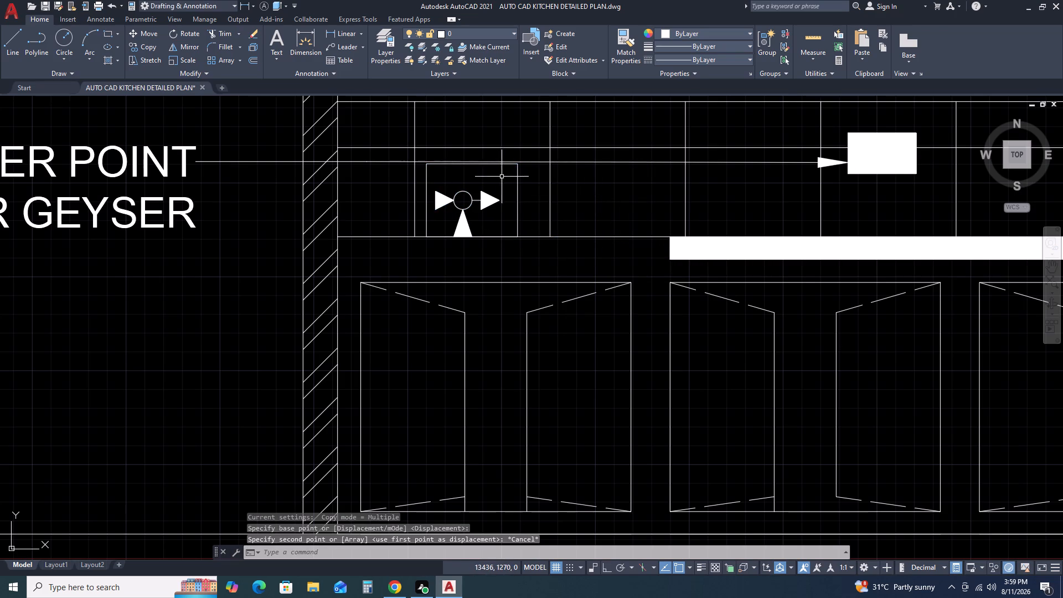
Scale down the valve symbol and its closing line freehand about the midpoint of the symbol's base on the countertop line.
click(527, 183)
click(420, 218)
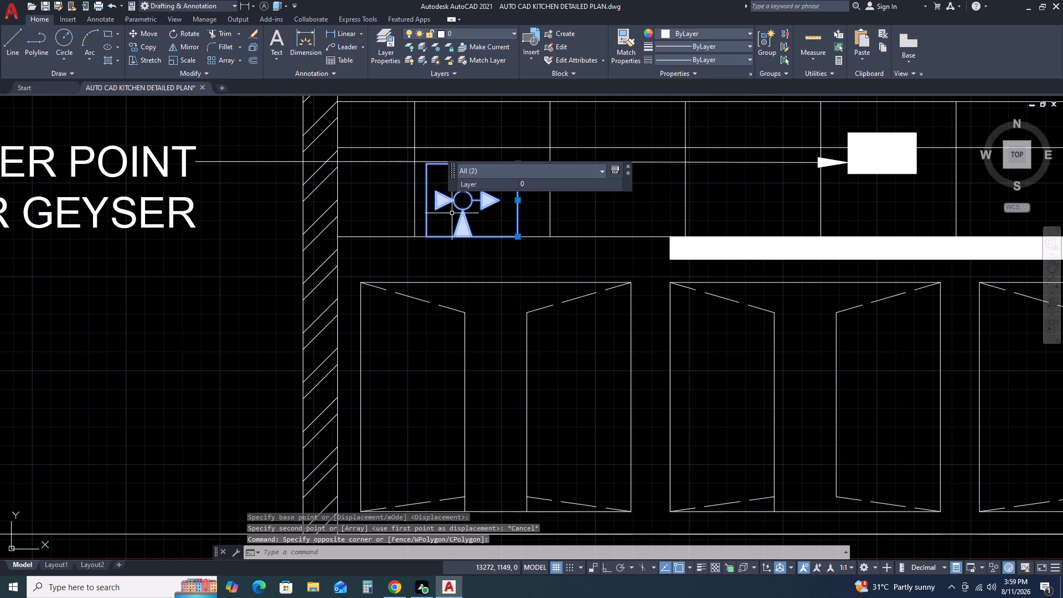
text(SC)
key(space)
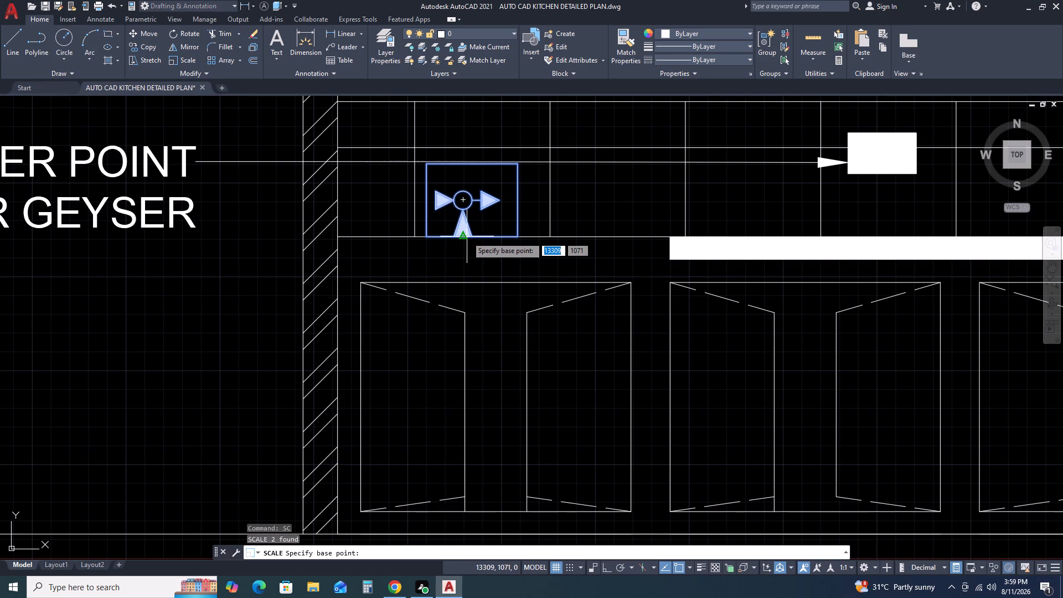
click(464, 238)
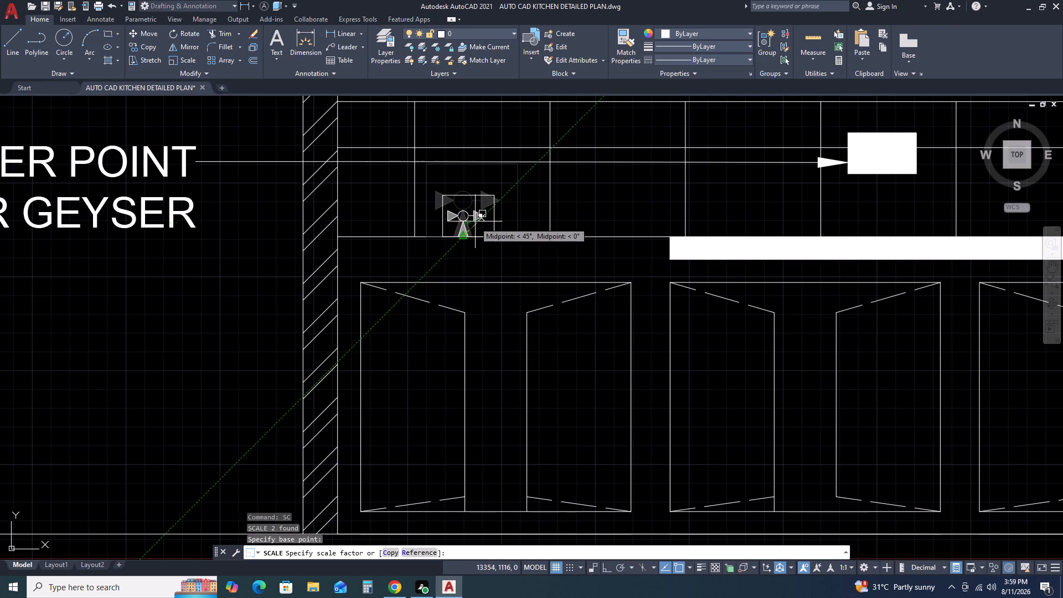
click(478, 220)
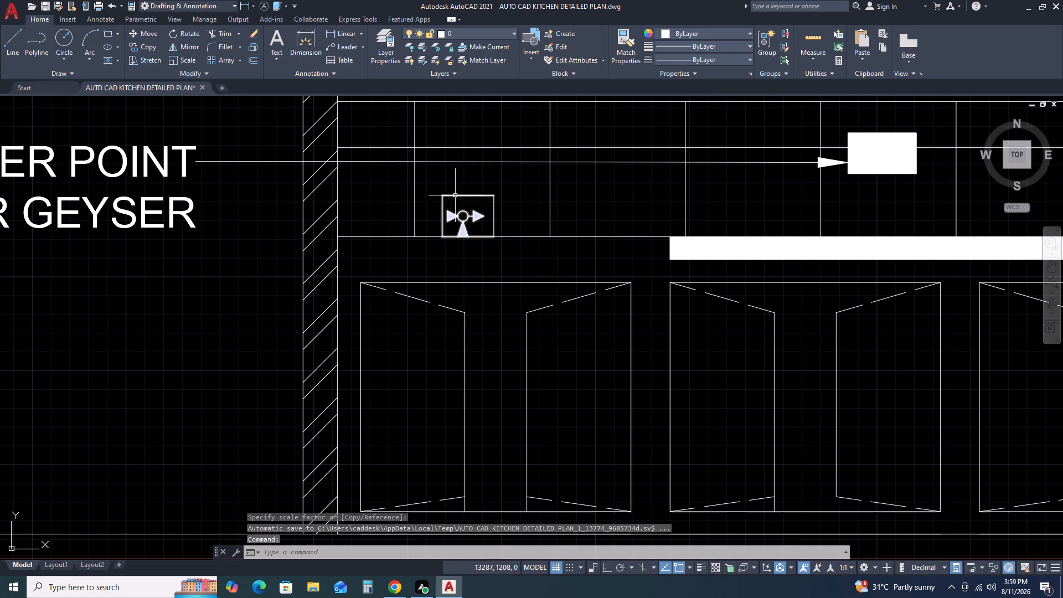
Copy the valve symbol and its closing line about 490 units to the right along the countertop, with Ortho on.
click(428, 190)
click(512, 239)
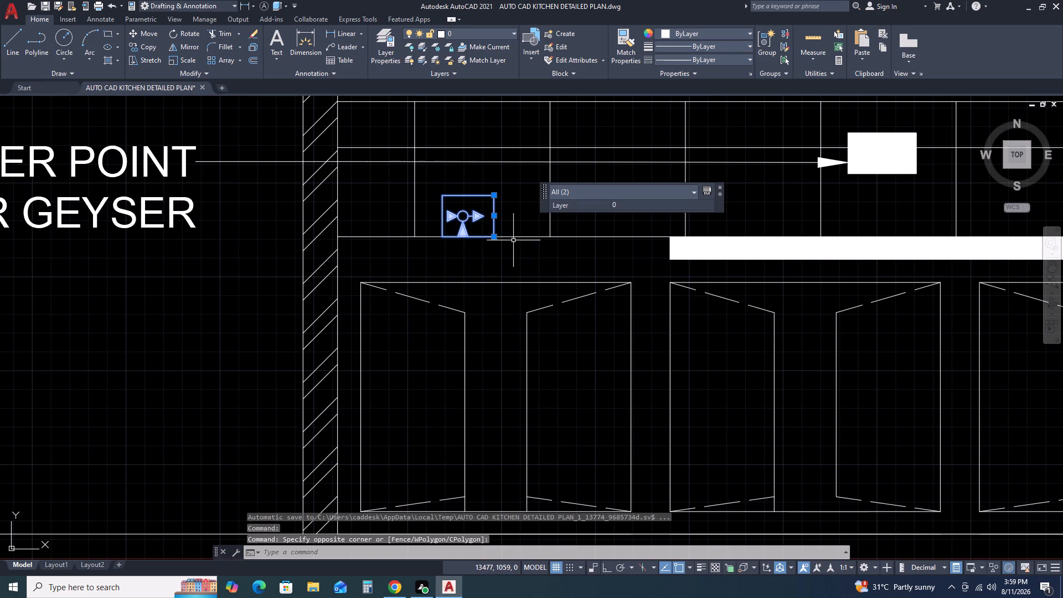
text(CO)
key(space)
click(498, 241)
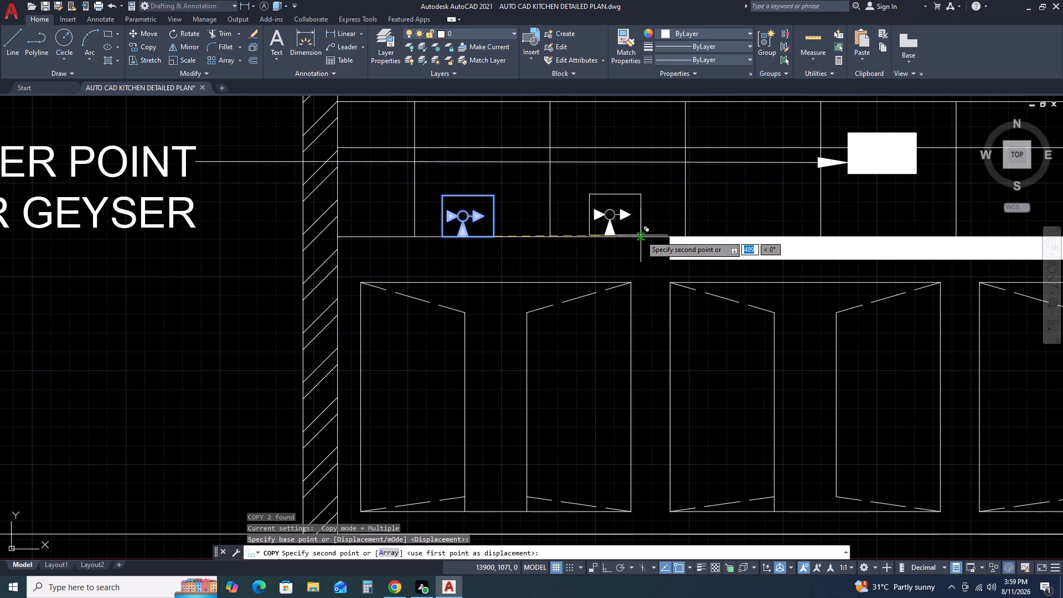
scroll(641, 235, up, 2)
key(F8)
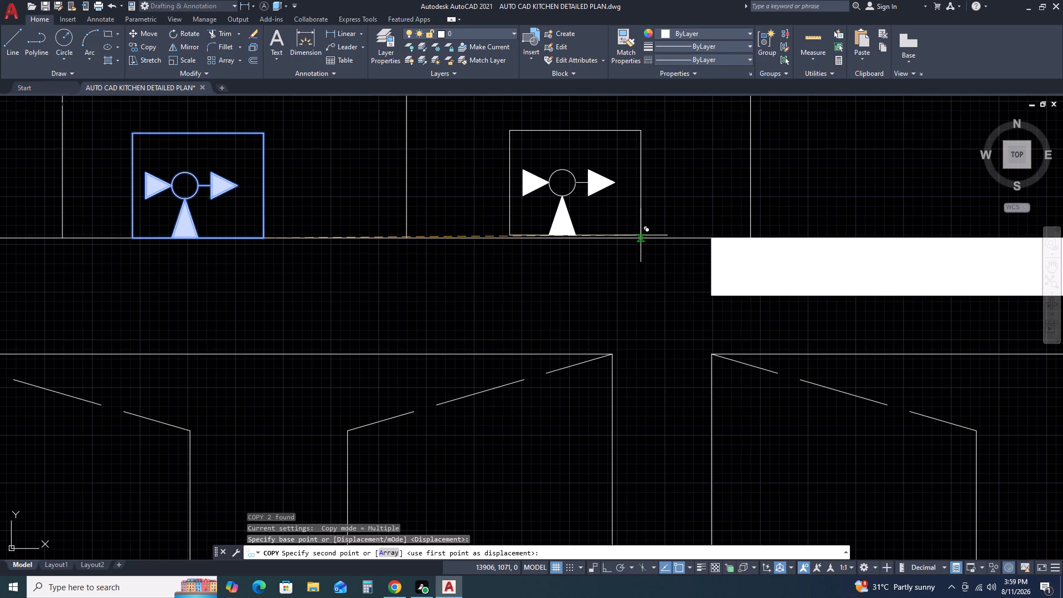
click(641, 235)
key(Escape)
Add a multileader reading TAP outside the left wall, below the geyser label, with its arrowhead on the left valve symbol.
scroll(592, 253, down, 2)
middle_drag(459, 267, 683, 264)
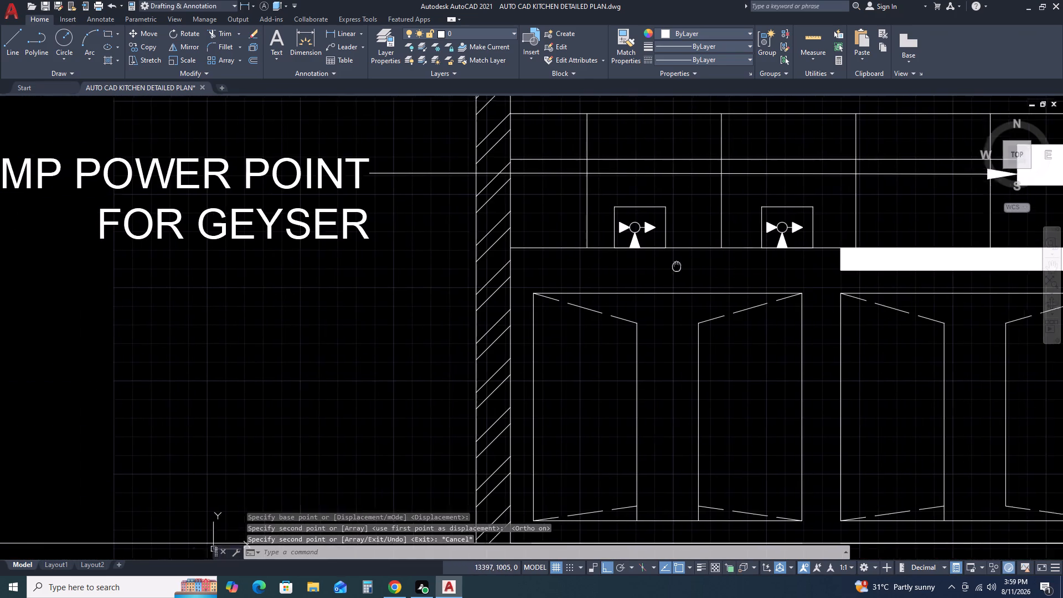
middle_click(689, 262)
scroll(448, 156, down, 3)
scroll(418, 252, down, 1)
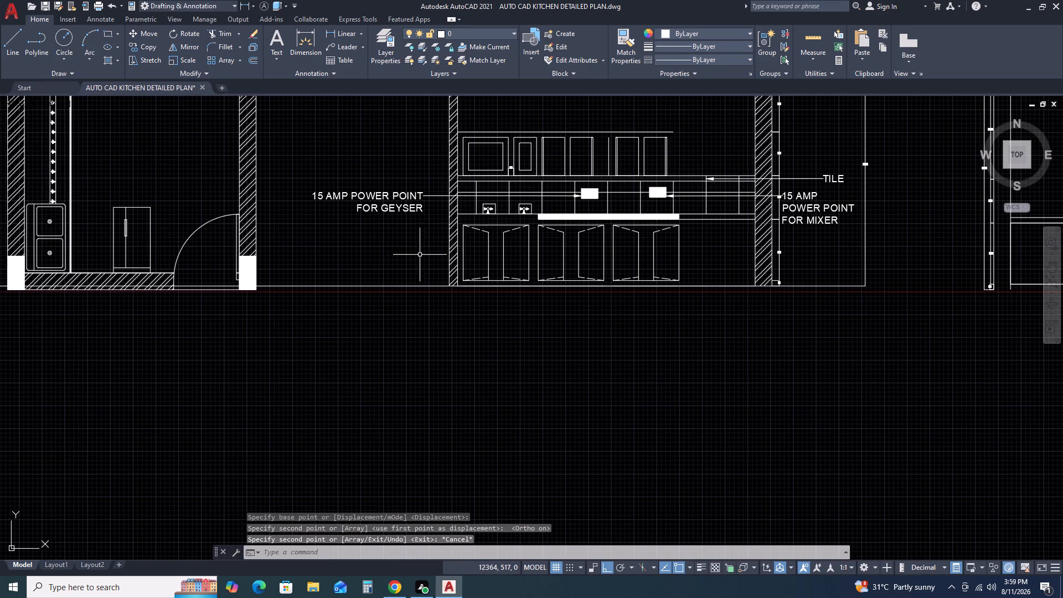
click(349, 46)
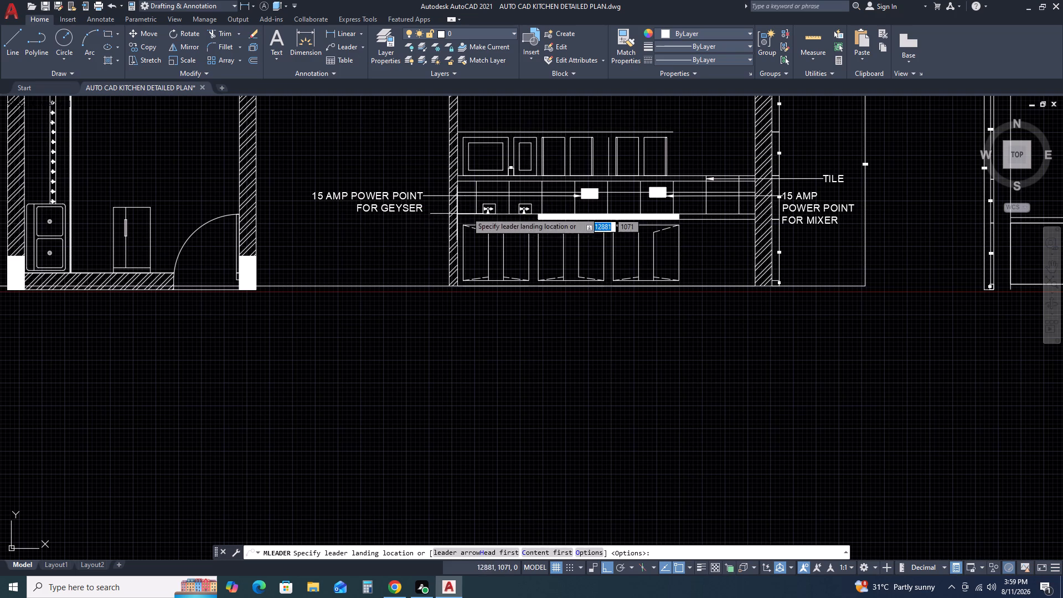
scroll(448, 213, up, 2)
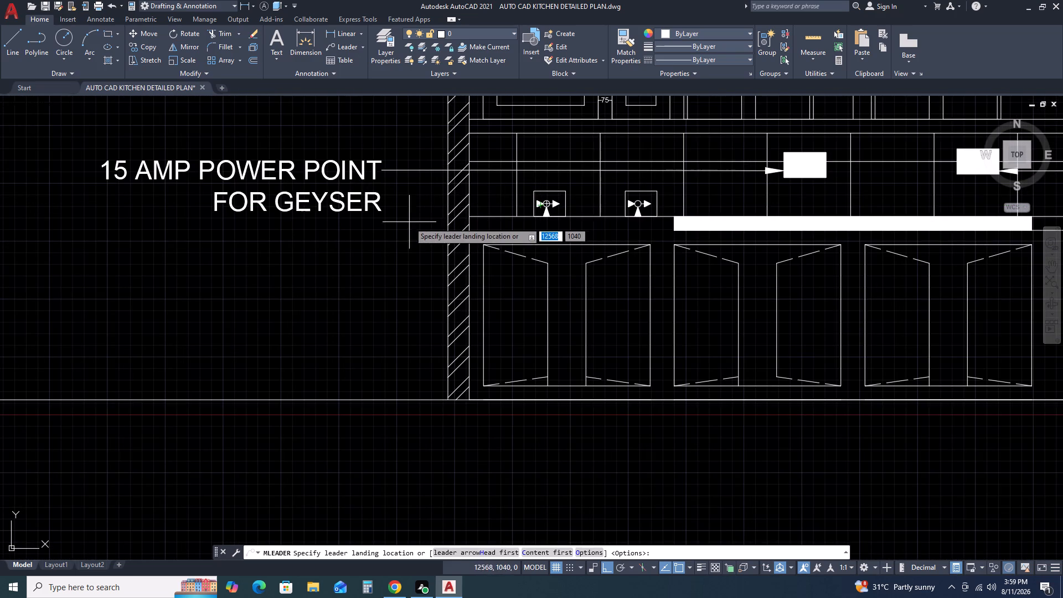
click(309, 235)
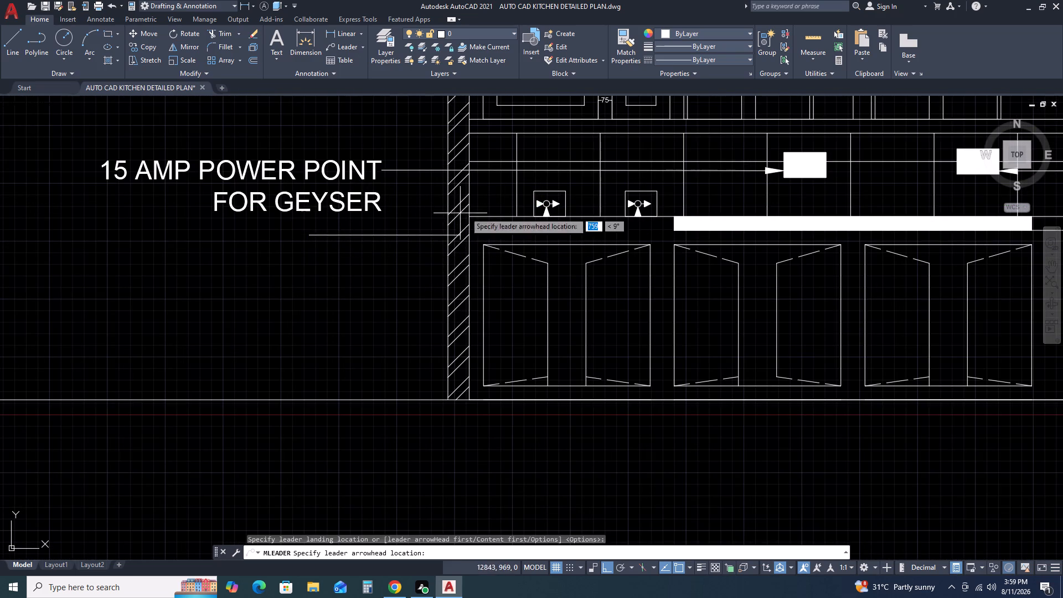
click(533, 209)
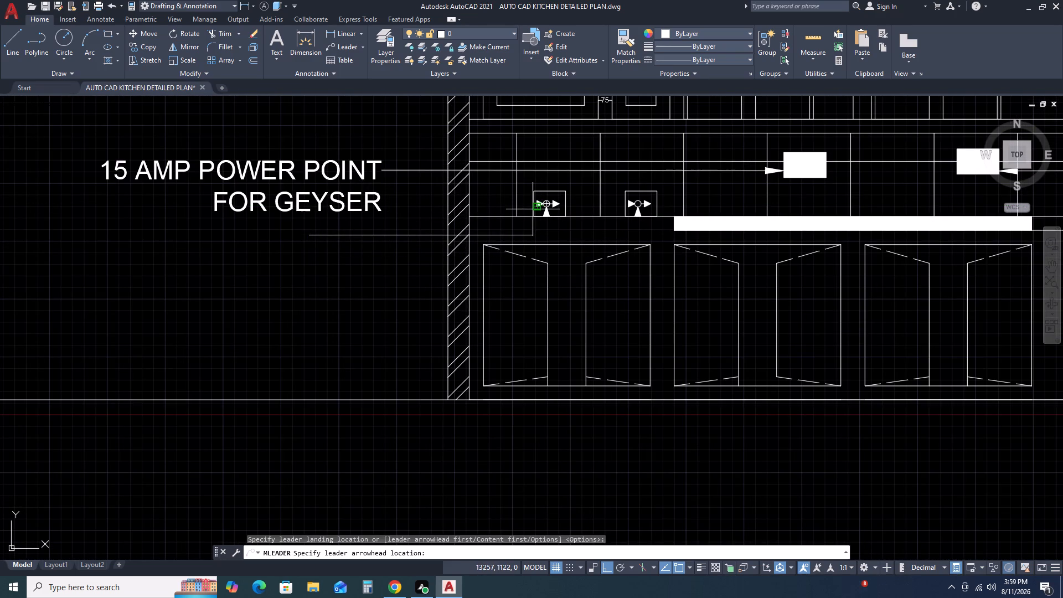
middle_drag(493, 260, 600, 245)
middle_click(606, 244)
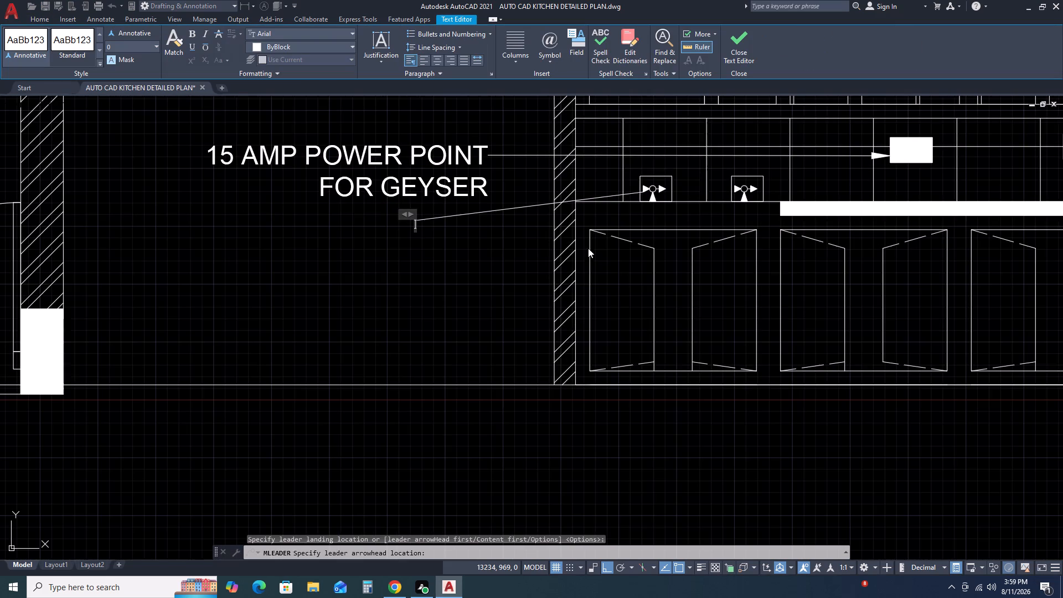
text(TAP)
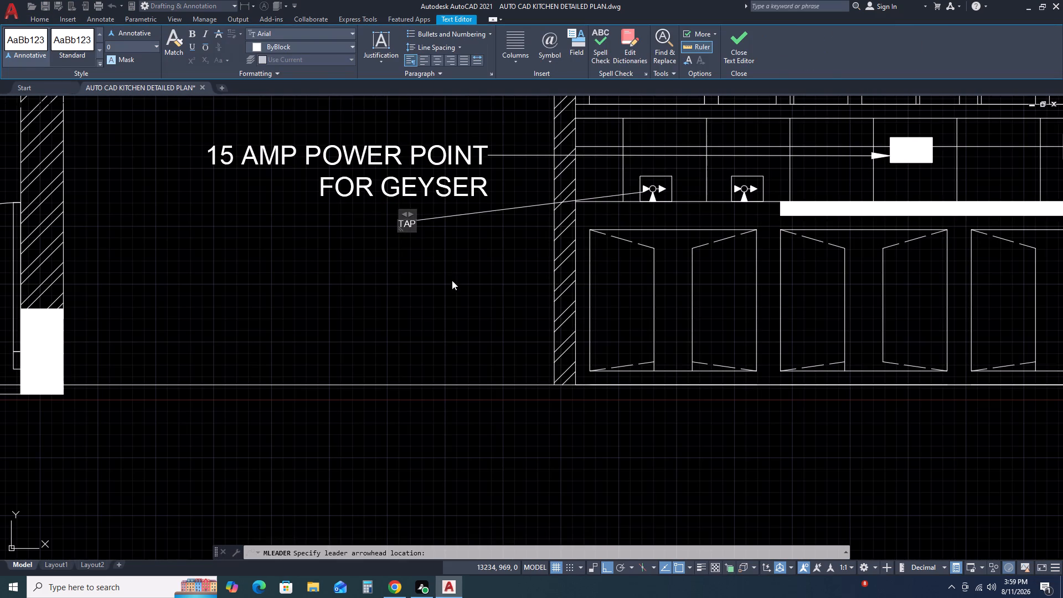
click(452, 280)
key(Escape)
Match the TAP leader's properties to the 15 AMP POWER POINT FOR GEYSER leader.
text(MA)
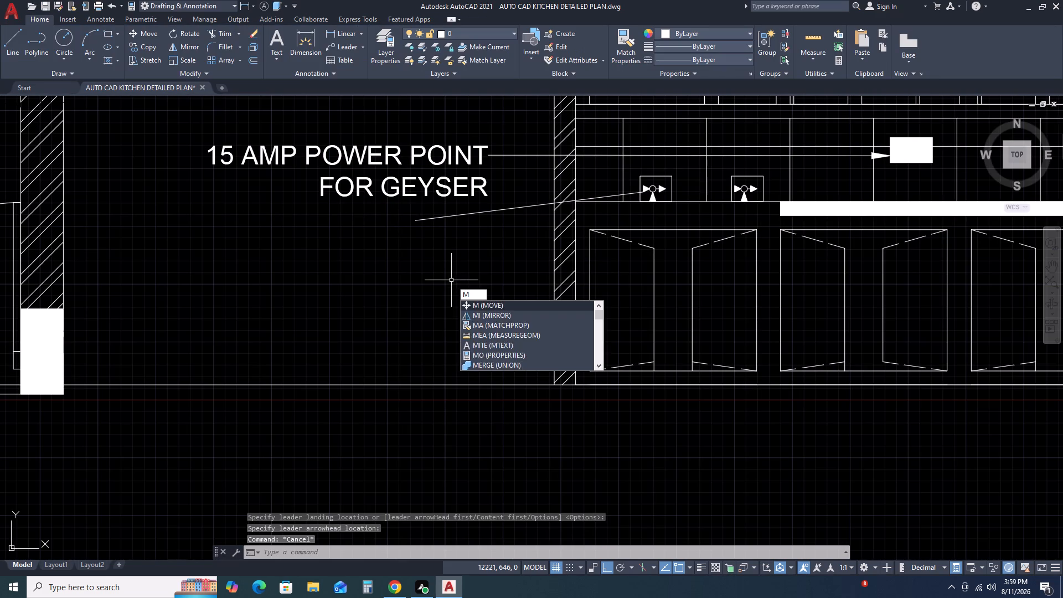
key(space)
click(433, 189)
click(424, 179)
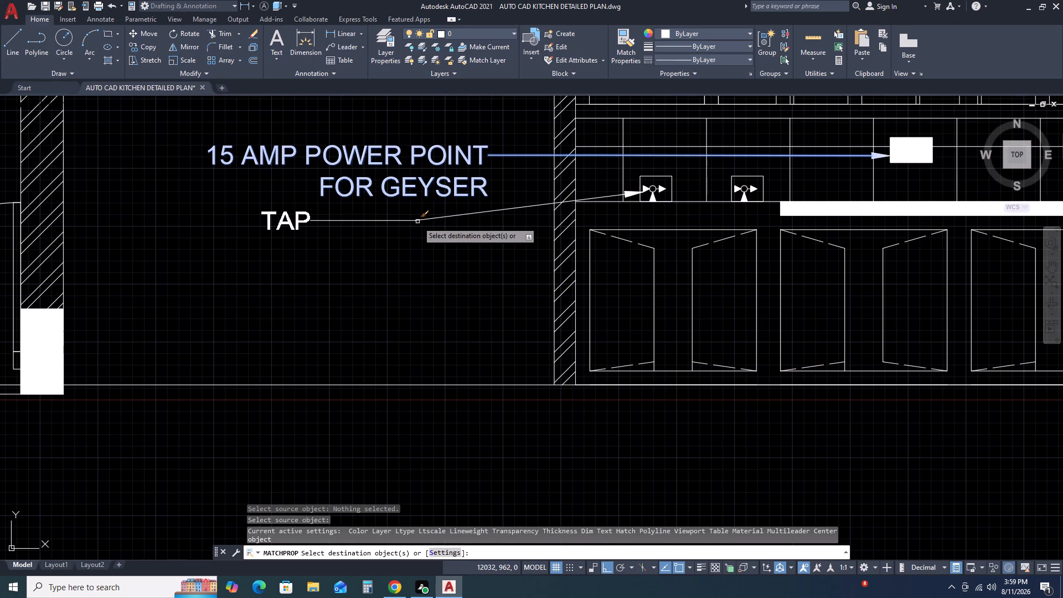
click(417, 221)
key(Escape)
Draw a horizontal construction line through the base of the dimension strings beside the unfinished elevation to the right.
scroll(418, 259, down, 2)
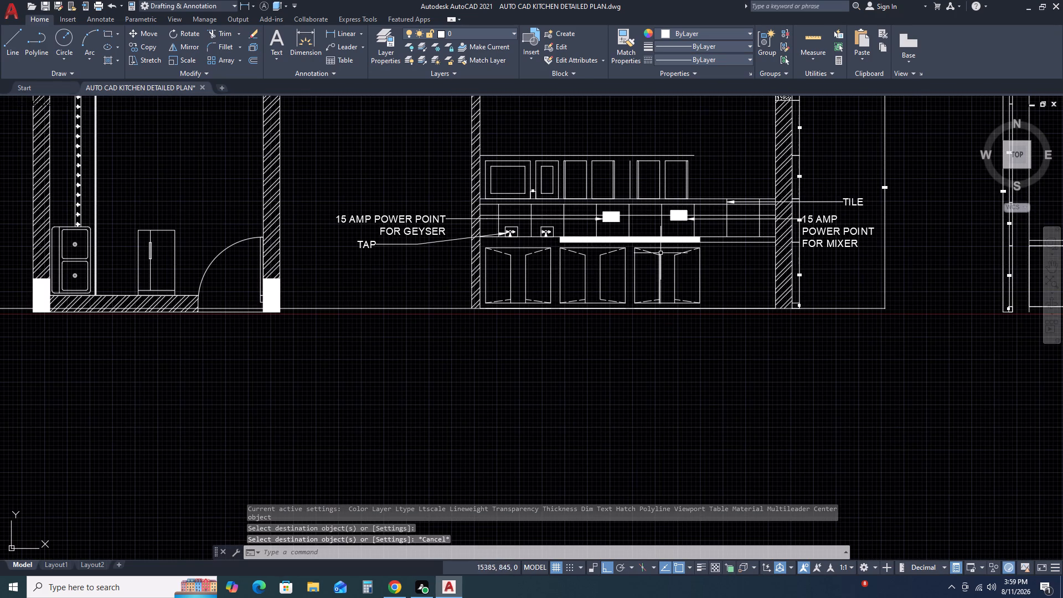
middle_drag(852, 271, 596, 291)
scroll(615, 291, down, 1)
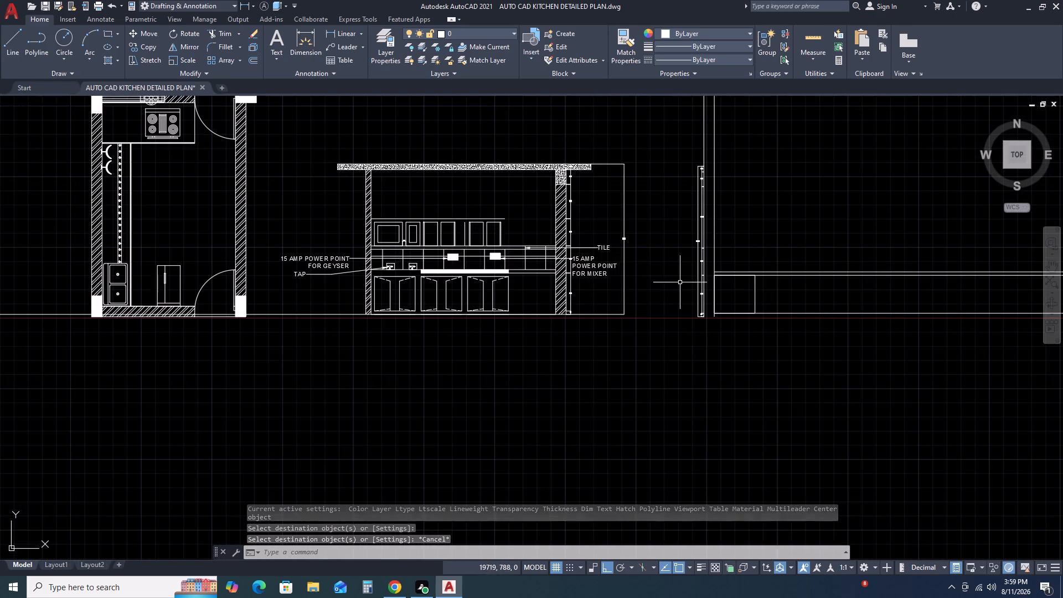
middle_drag(643, 286, 508, 286)
scroll(564, 293, up, 1)
middle_drag(830, 306, 665, 305)
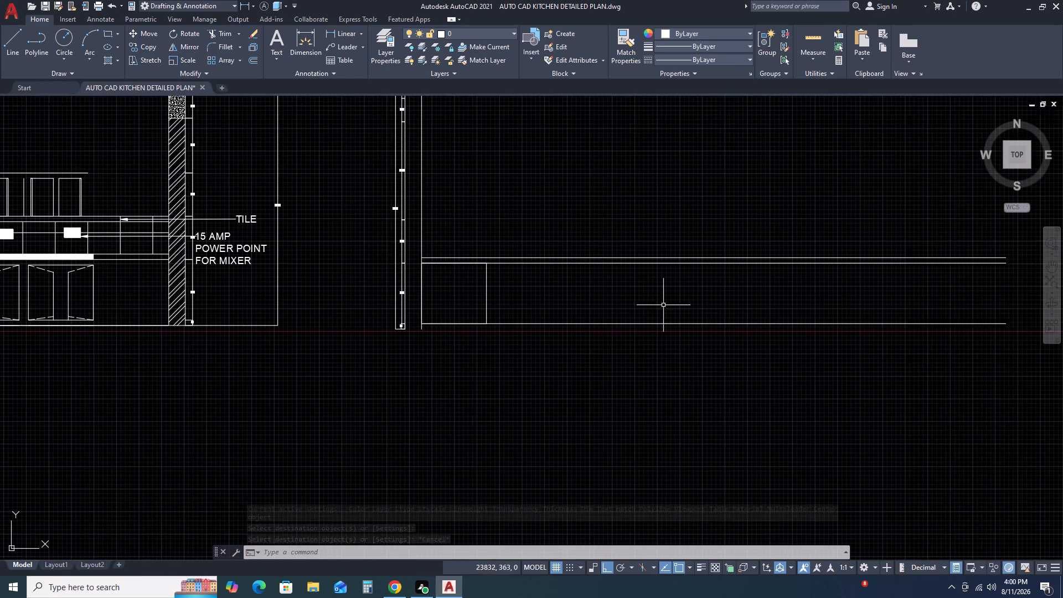
scroll(460, 277, up, 2)
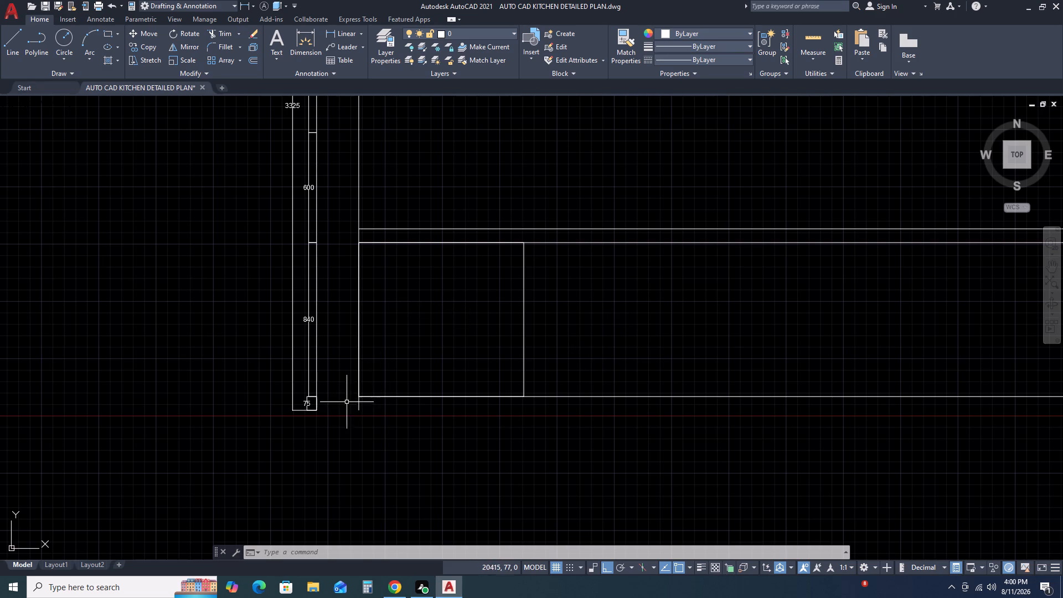
scroll(362, 393, up, 1)
scroll(364, 410, down, 2)
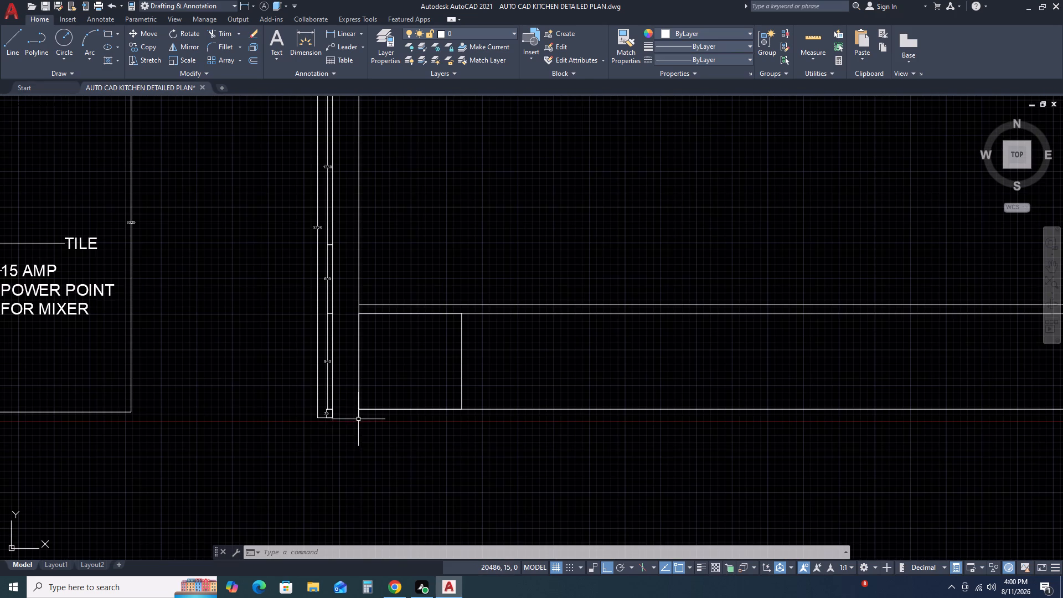
key(x)
key(l)
key(space)
scroll(347, 418, down, 1)
key(h)
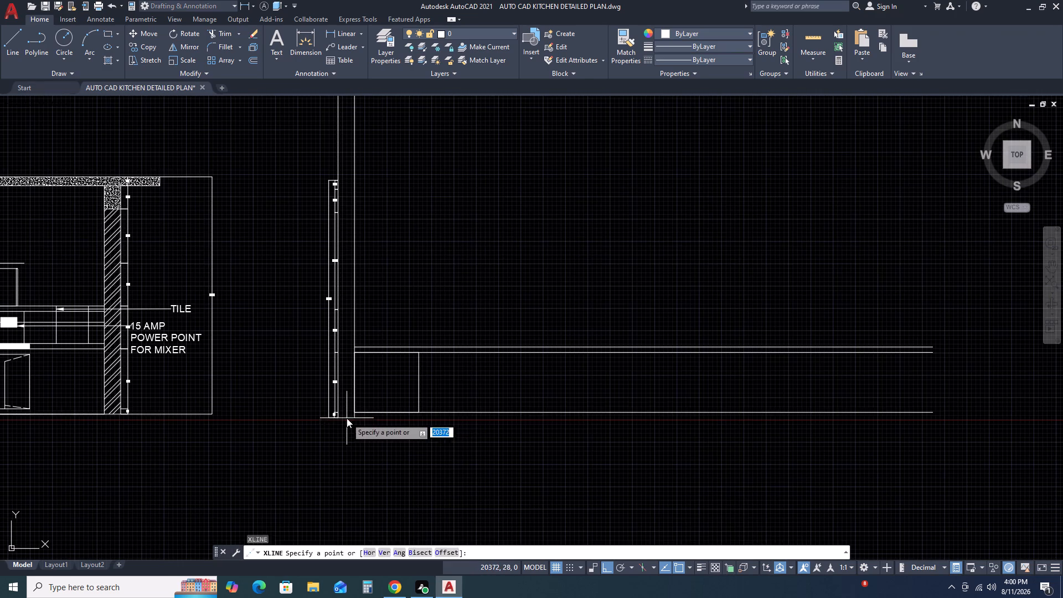
key(space)
scroll(339, 421, up, 2)
click(332, 414)
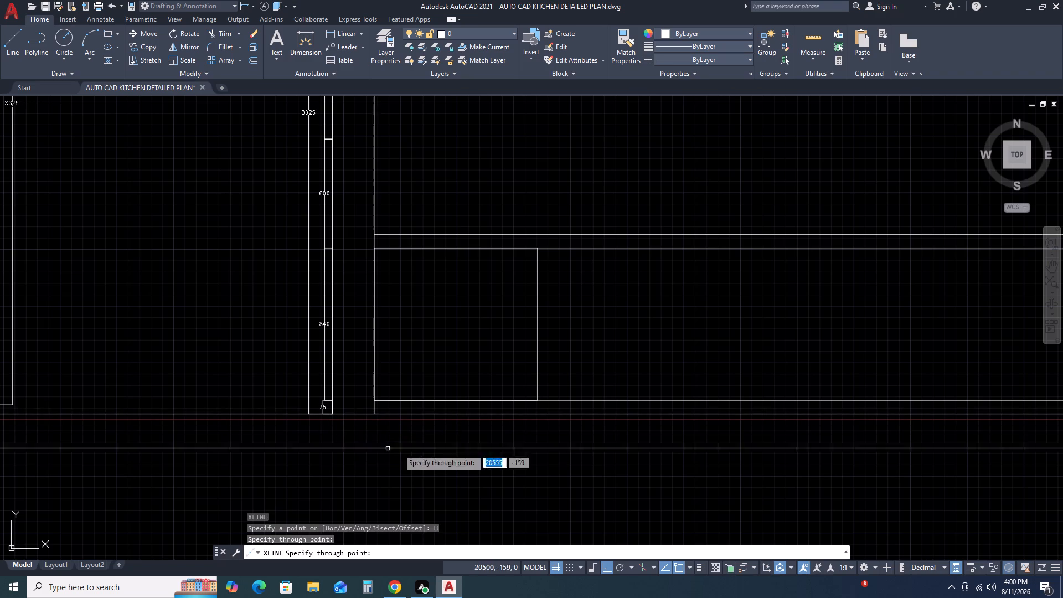
key(Escape)
Move the complete kitchen section with its labels and dimensions straight down so its base sits on the horizontal construction line.
scroll(161, 400, down, 2)
middle_drag(202, 401, 447, 365)
middle_click(453, 365)
middle_drag(453, 365, 462, 365)
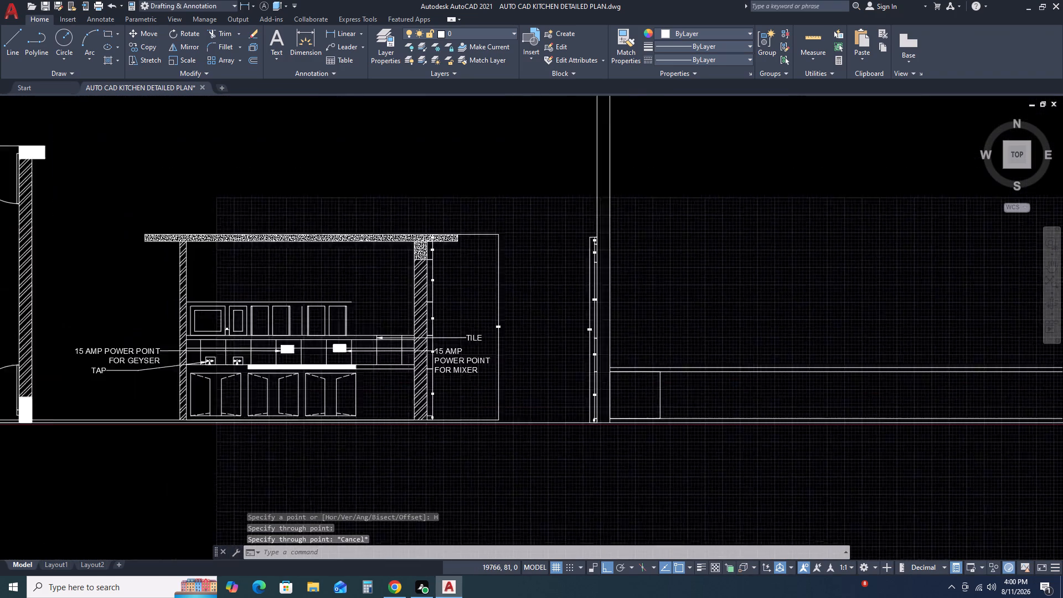
middle_drag(515, 393, 456, 308)
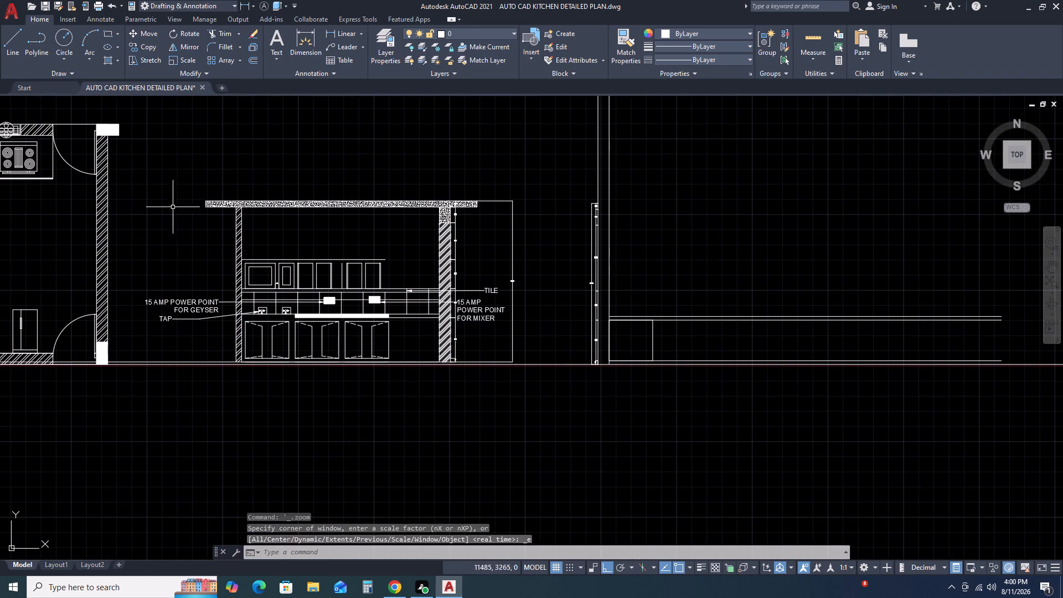
drag(126, 165, 162, 214)
click(577, 377)
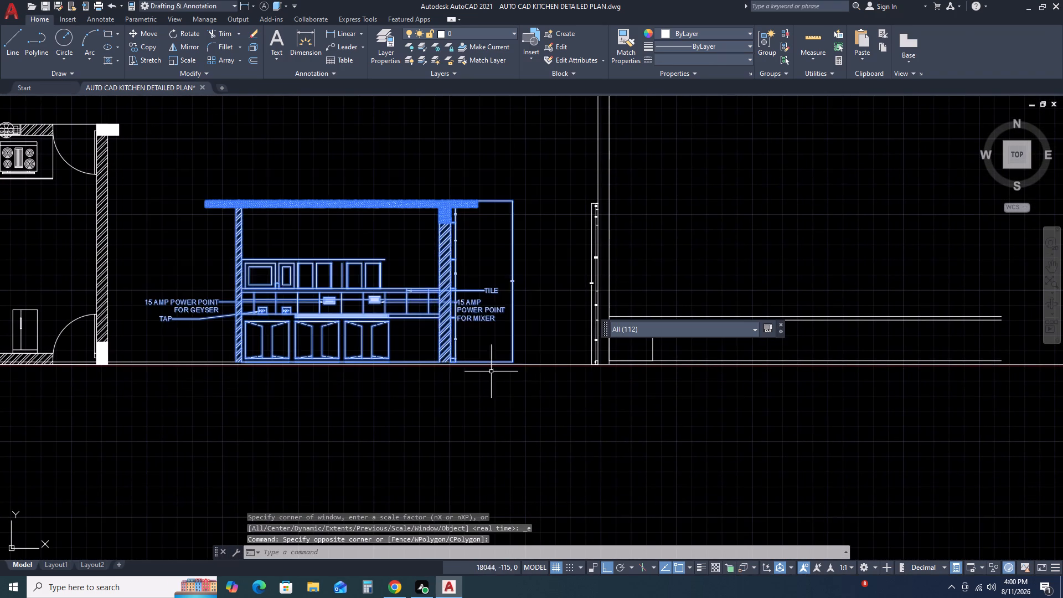
scroll(437, 372, up, 3)
key(m)
key(space)
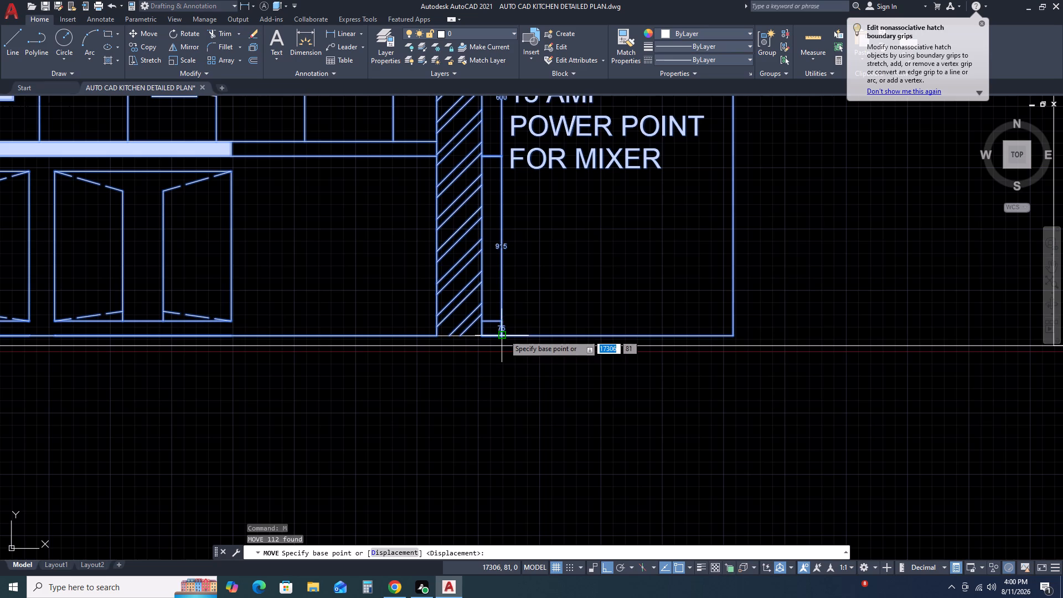
click(504, 334)
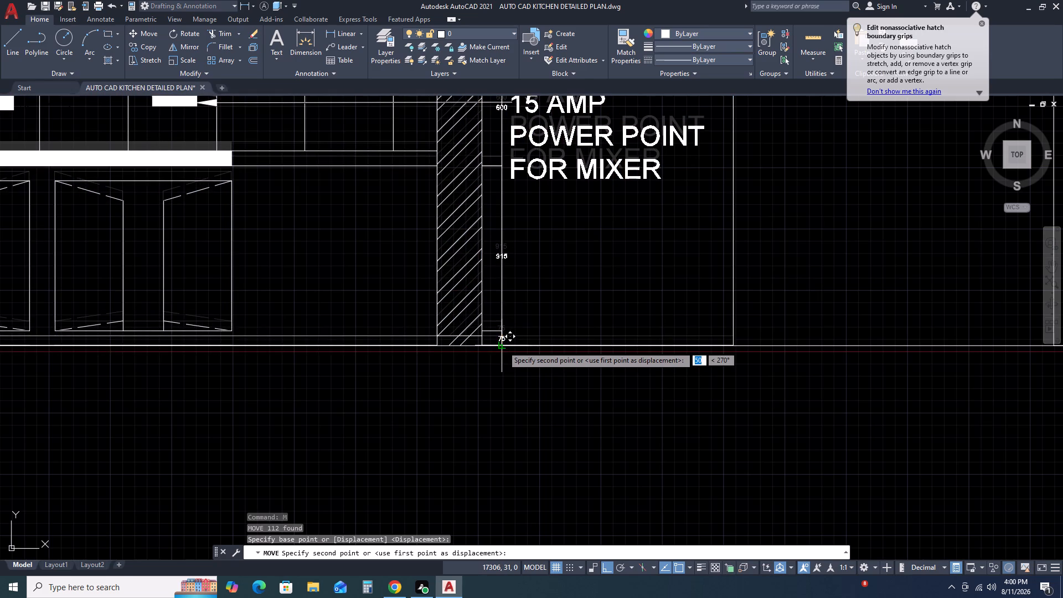
click(503, 346)
key(Escape)
Stretch the right edge of the rectangle at the left end of the unfinished elevation a short distance inward, freehand.
scroll(582, 349, down, 2)
middle_drag(712, 360, 403, 384)
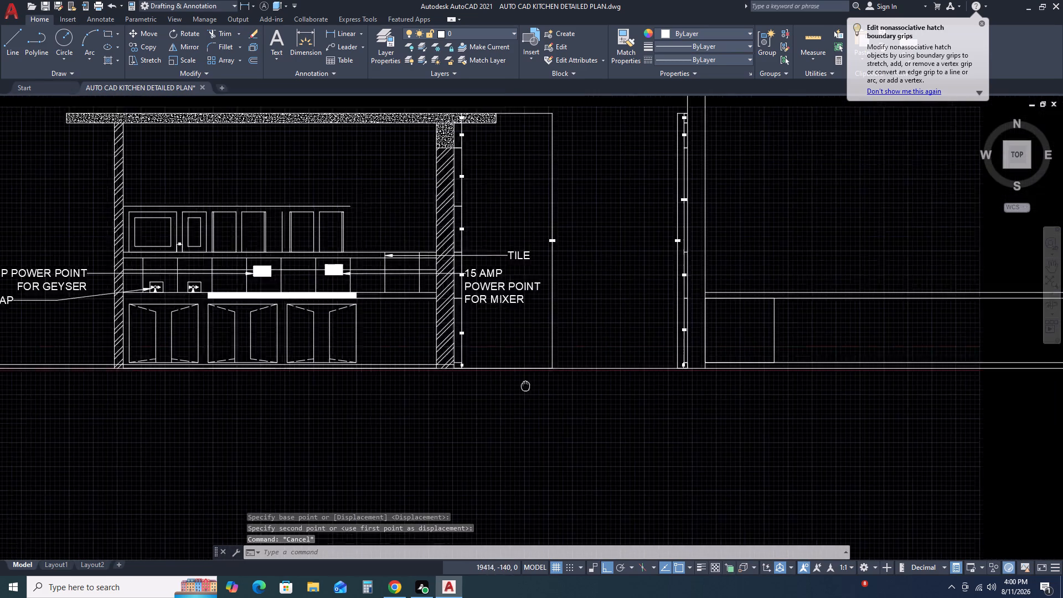
middle_drag(403, 384, 401, 384)
scroll(541, 373, up, 2)
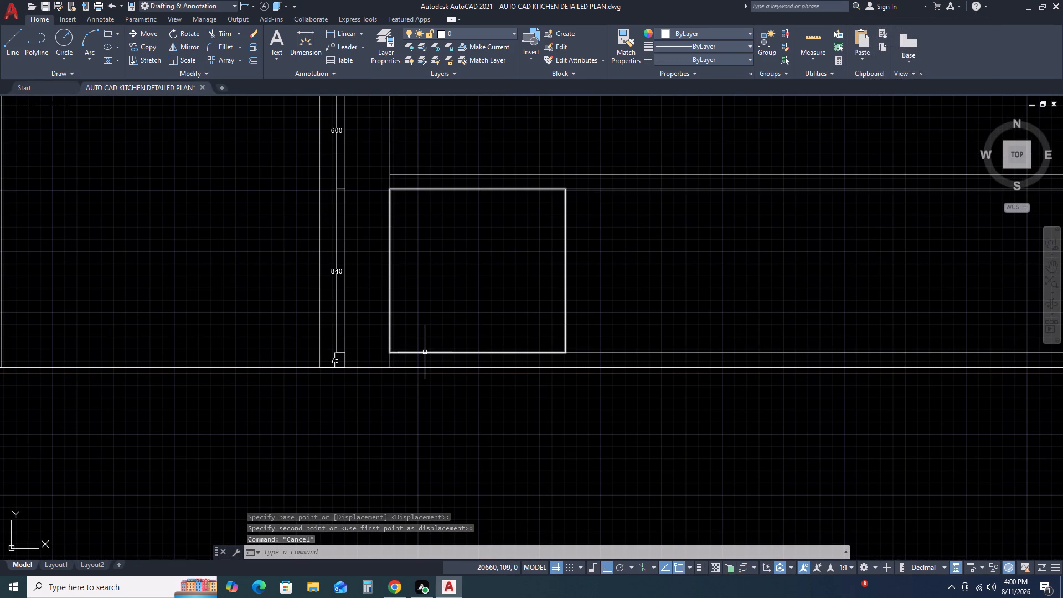
key(Escape)
click(425, 352)
key(Escape)
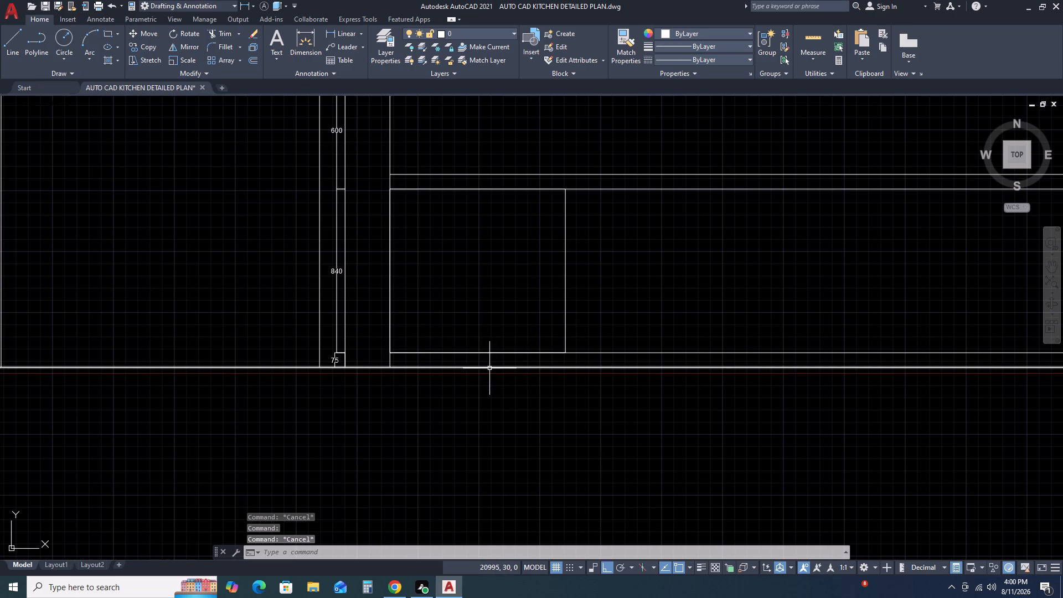
click(565, 257)
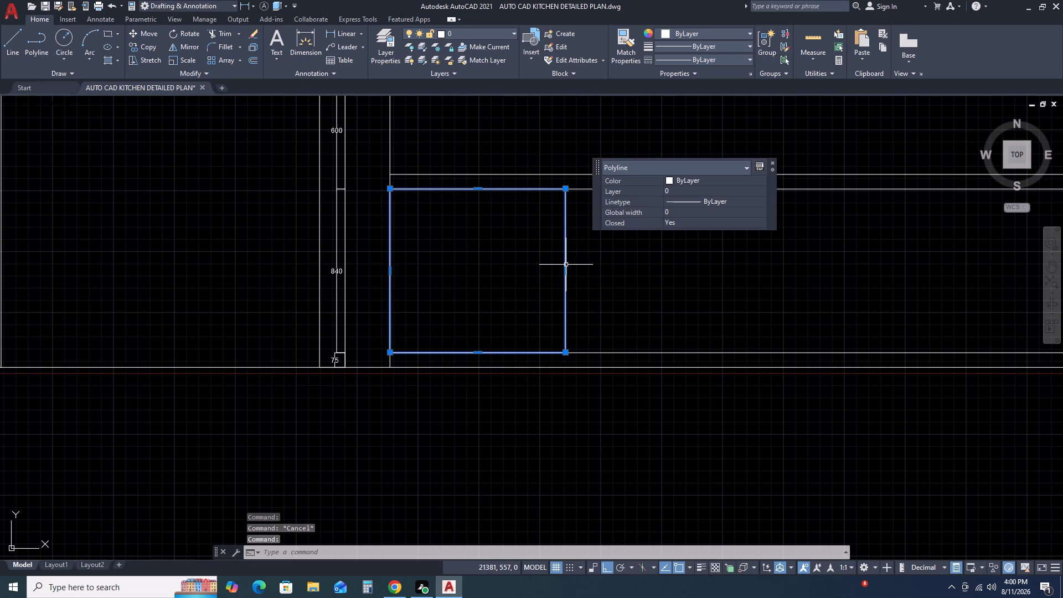
click(566, 271)
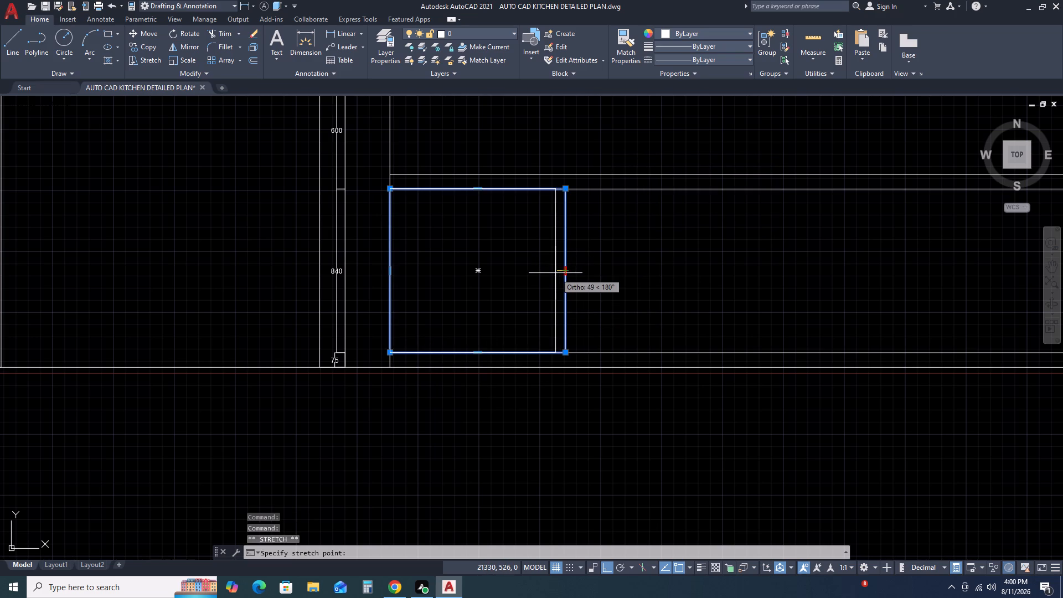
click(548, 274)
key(Escape)
key(Escape)
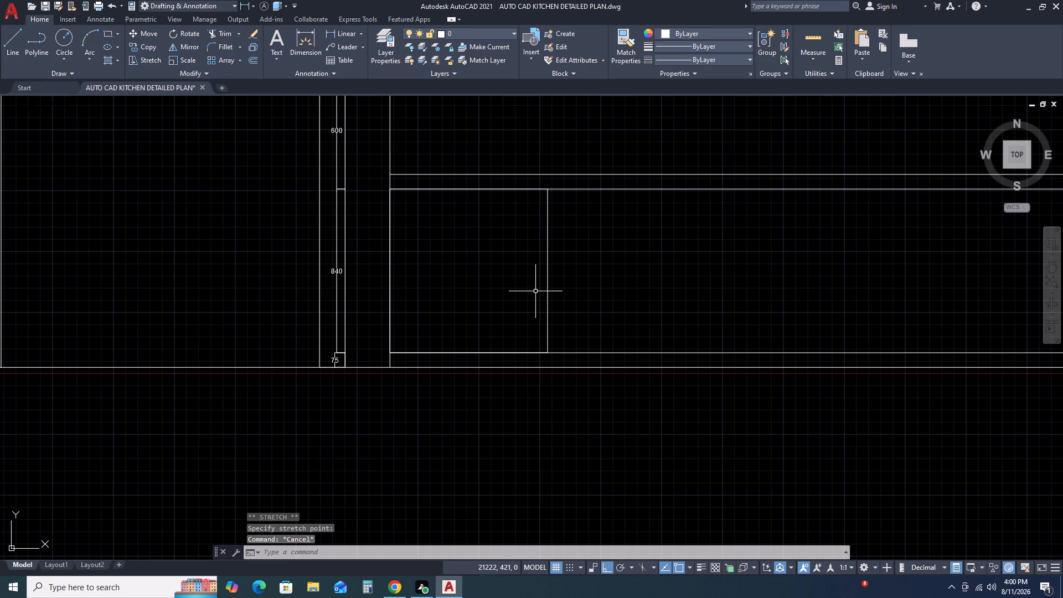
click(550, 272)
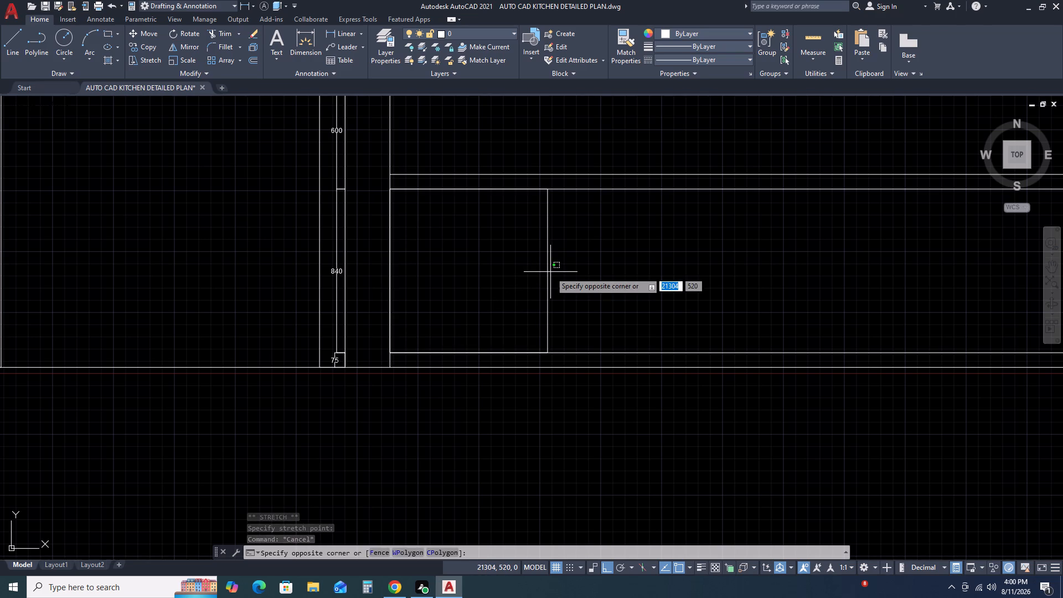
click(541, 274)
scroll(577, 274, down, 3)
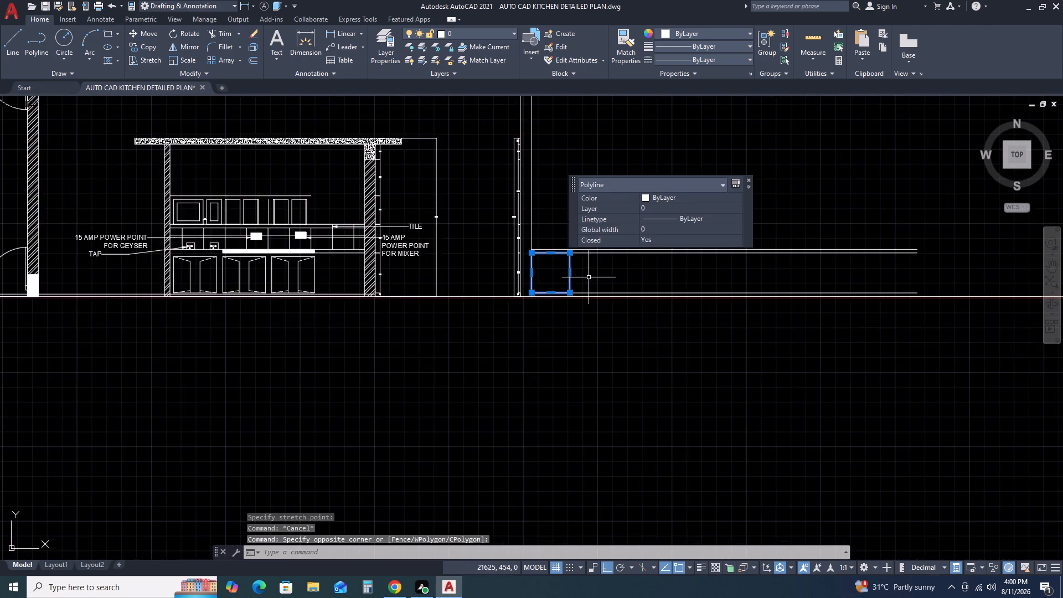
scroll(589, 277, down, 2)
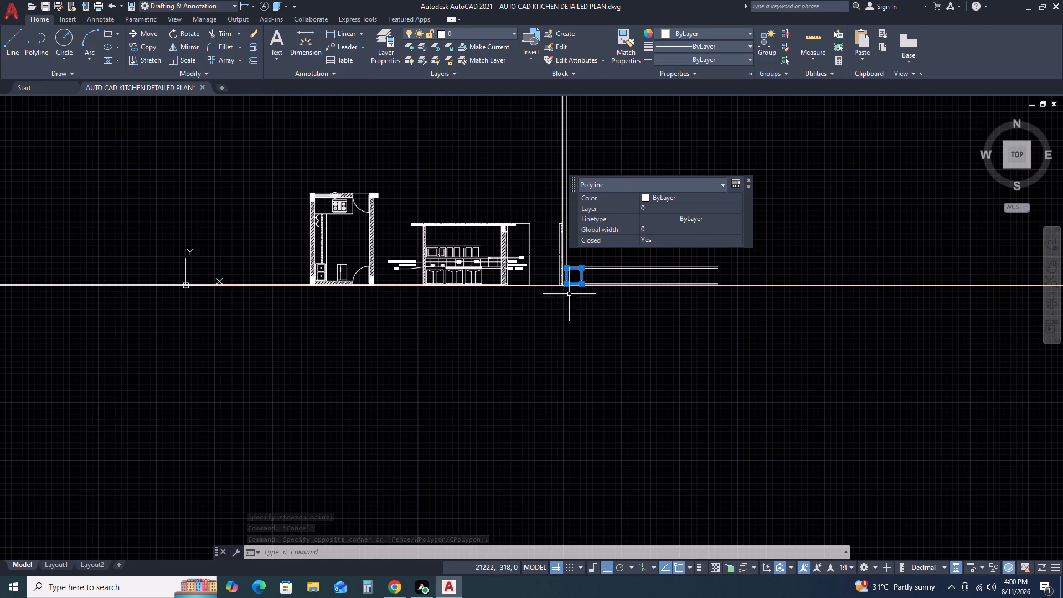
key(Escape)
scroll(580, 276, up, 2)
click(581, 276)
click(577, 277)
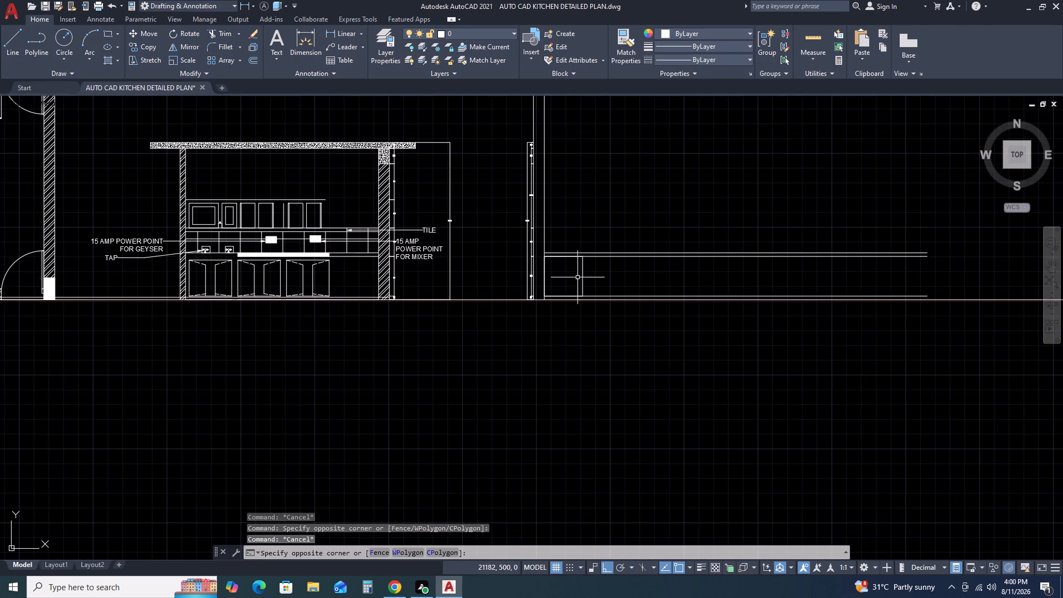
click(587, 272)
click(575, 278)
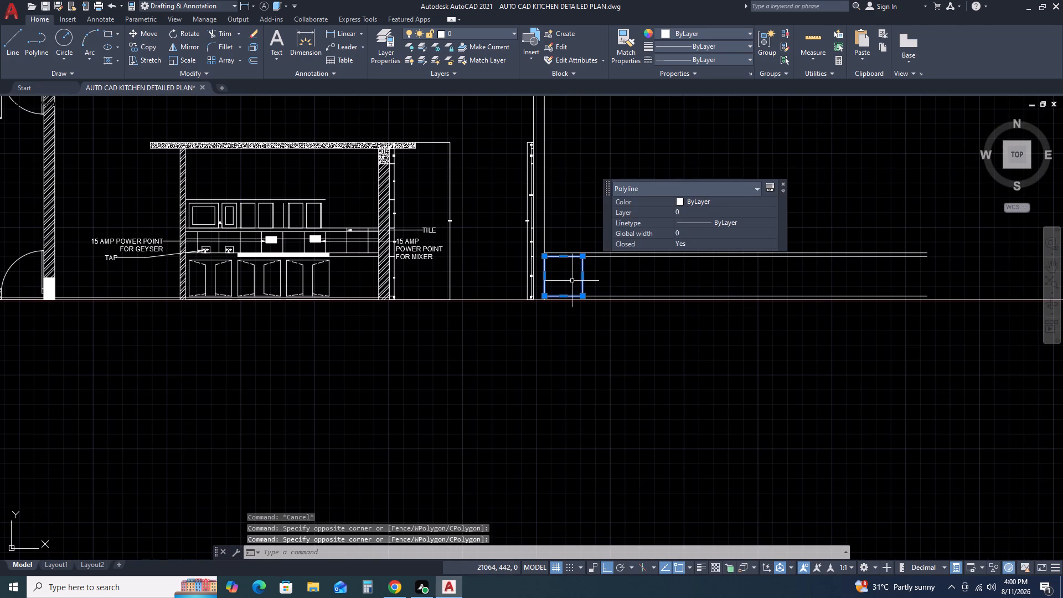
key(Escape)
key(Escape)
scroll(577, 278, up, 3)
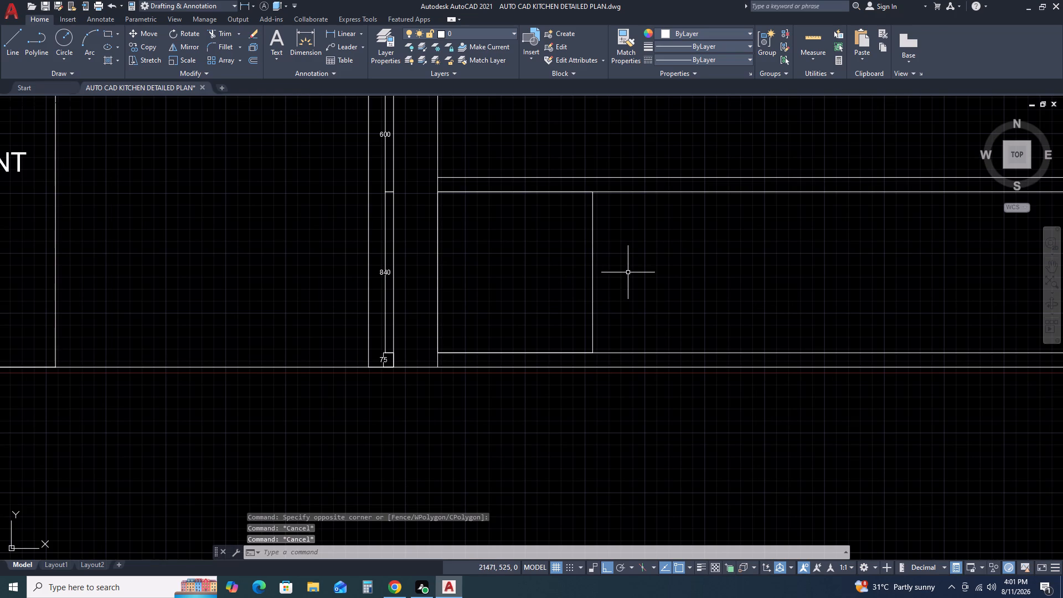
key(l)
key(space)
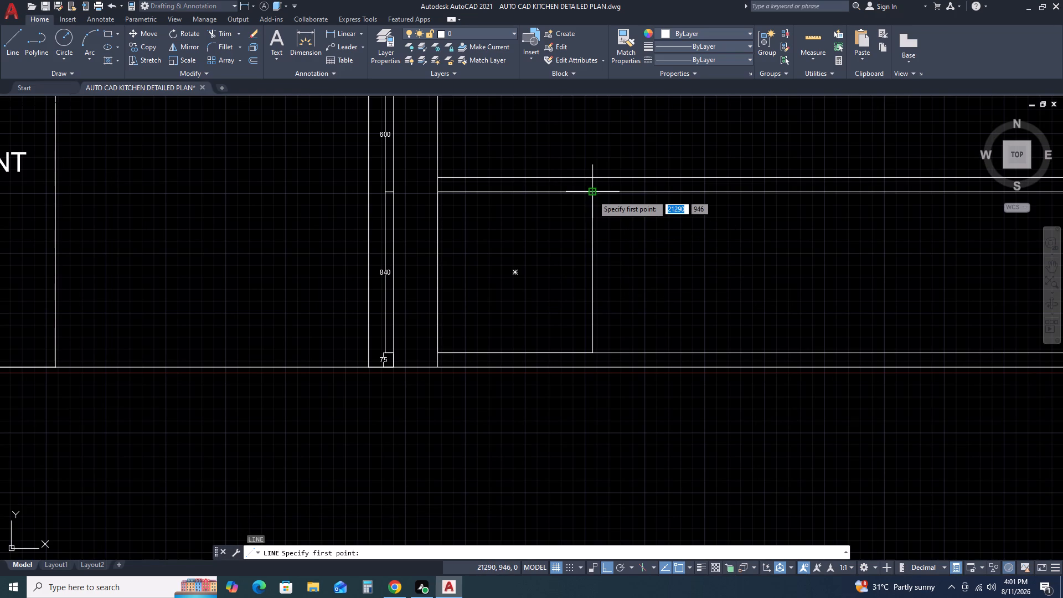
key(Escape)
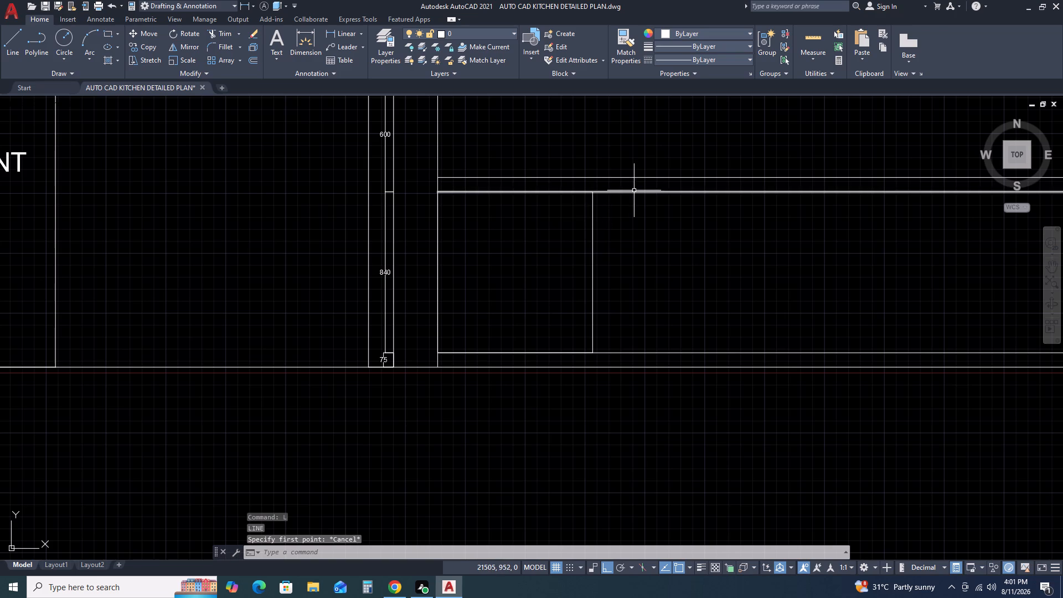
Delete the upper of the two horizontal counter lines above the rectangle in the unfinished elevation.
click(637, 179)
key(Delete)
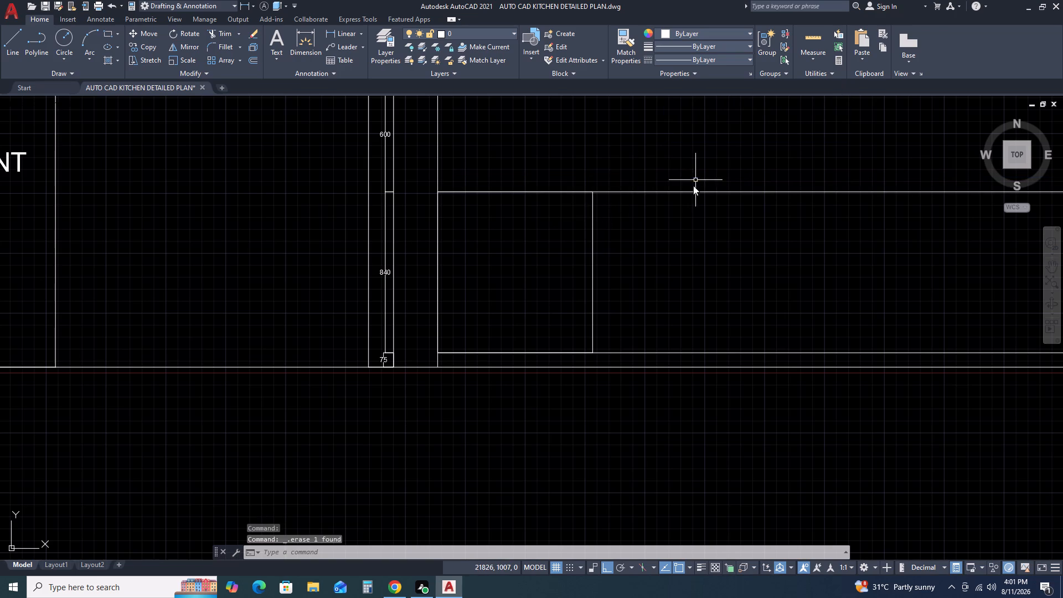
Offset the remaining horizontal counter line 75 downward, across the upper part of the rectangle.
click(685, 189)
click(665, 221)
text(O)
key(space)
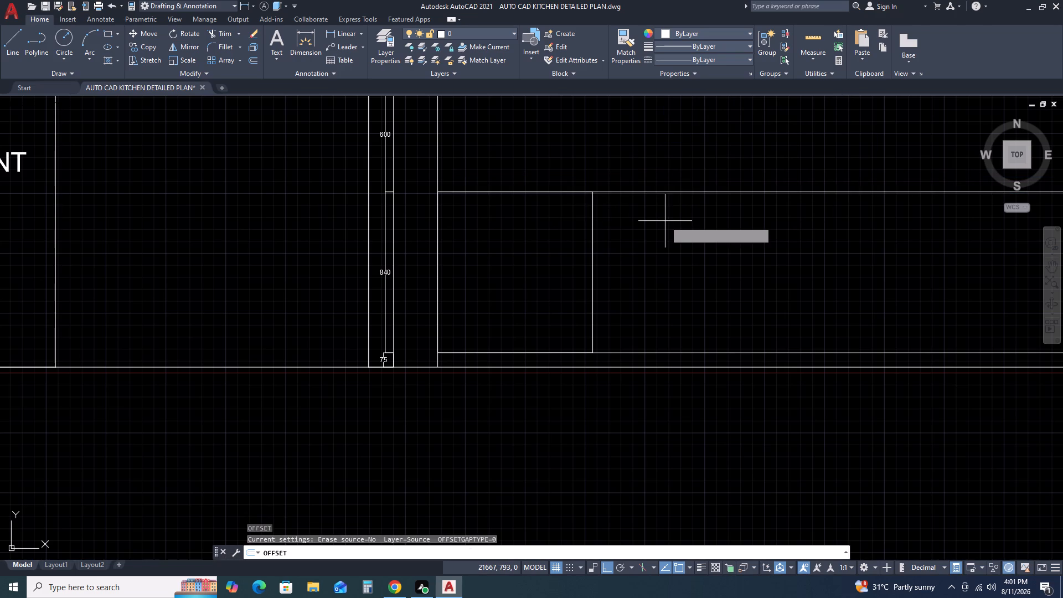
key(space)
drag(663, 235, 658, 237)
key(Escape)
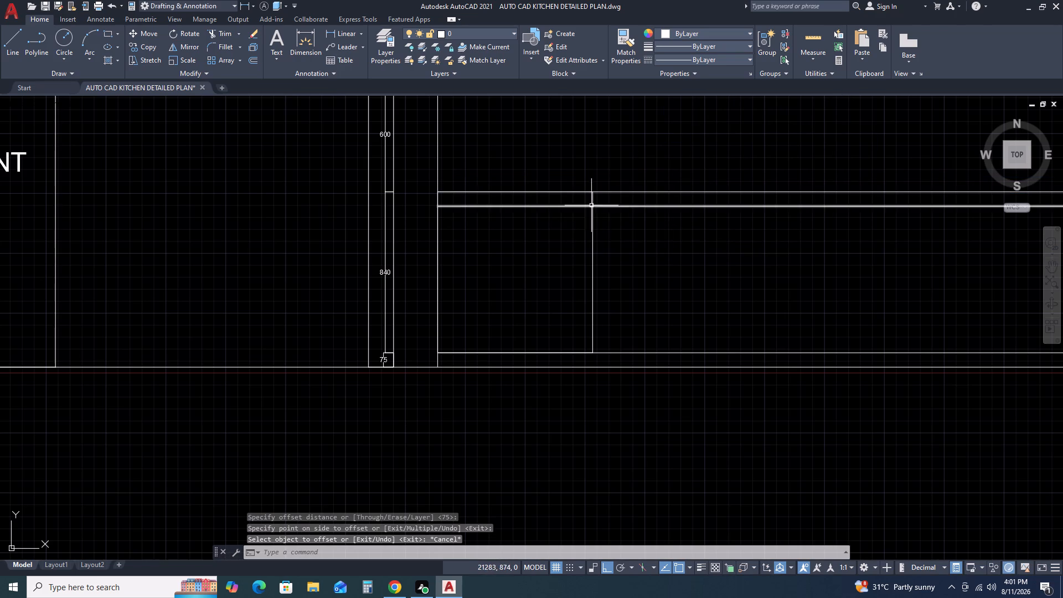
Trim away the rectangle's right-edge piece between the two counter lines and its leftover top edge.
scroll(593, 204, up, 1)
text(TR)
key(space)
click(600, 198)
click(560, 204)
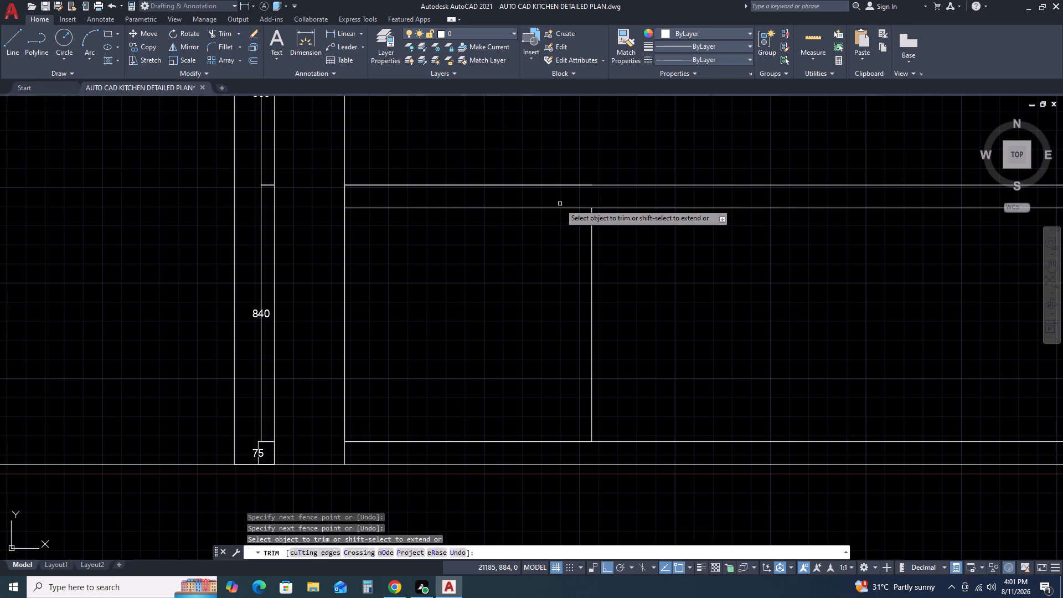
key(Escape)
scroll(638, 220, down, 2)
scroll(597, 207, up, 2)
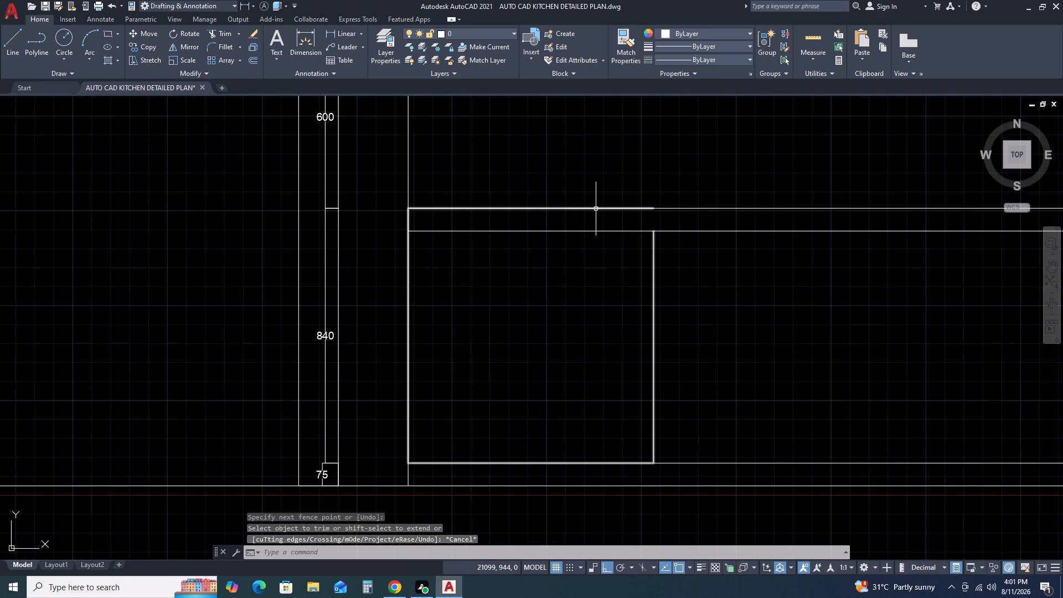
key(Escape)
text(TR)
key(space)
click(589, 209)
key(Escape)
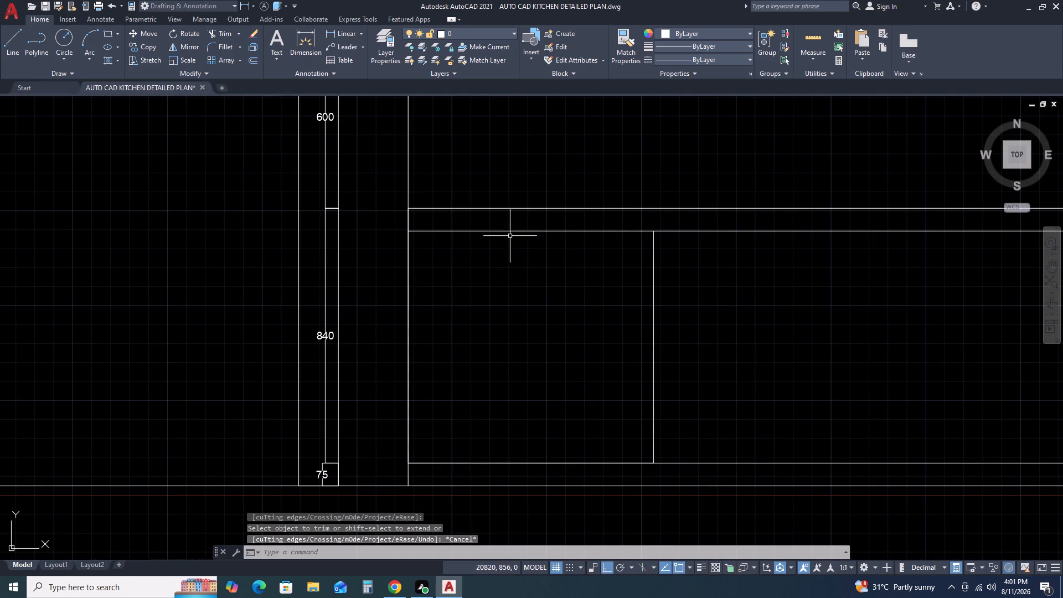
key(Escape)
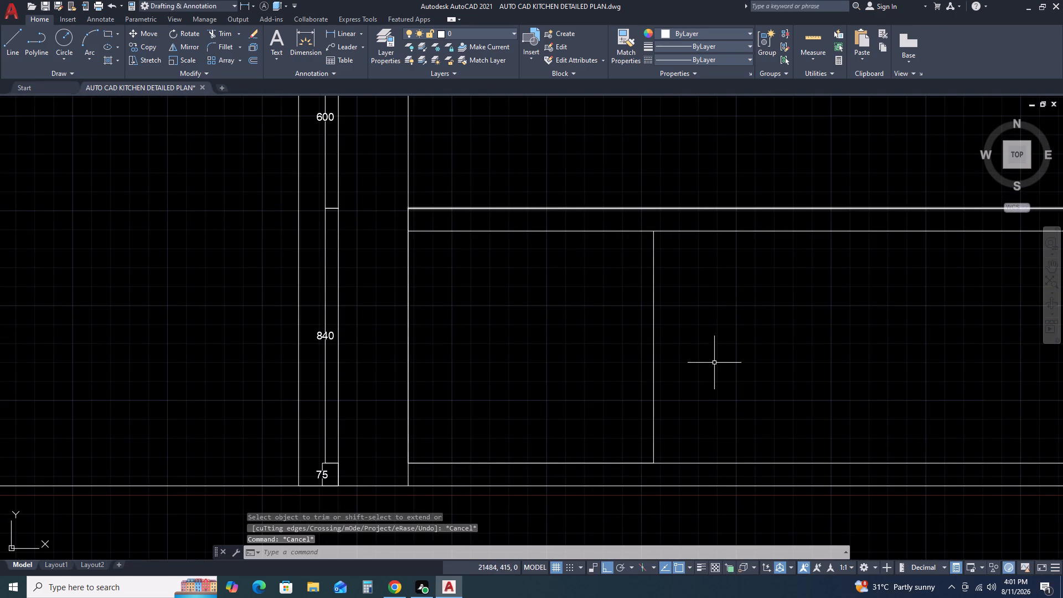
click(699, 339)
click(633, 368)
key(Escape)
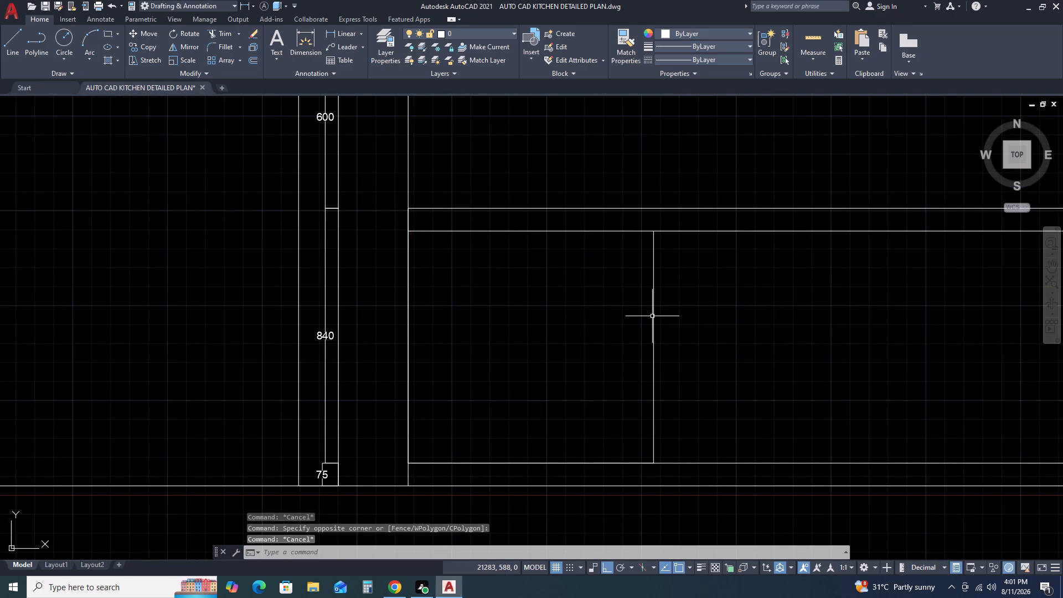
Draw a 765-long vertical line over the first cabinet's right edge, from the lower counter line to the plinth line.
text(L)
key(space)
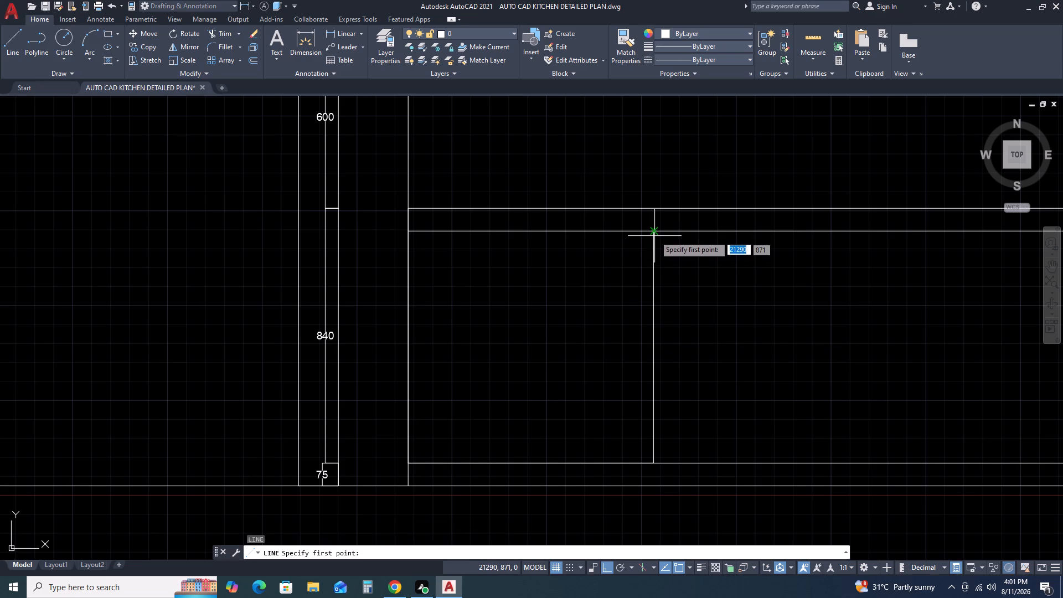
click(654, 230)
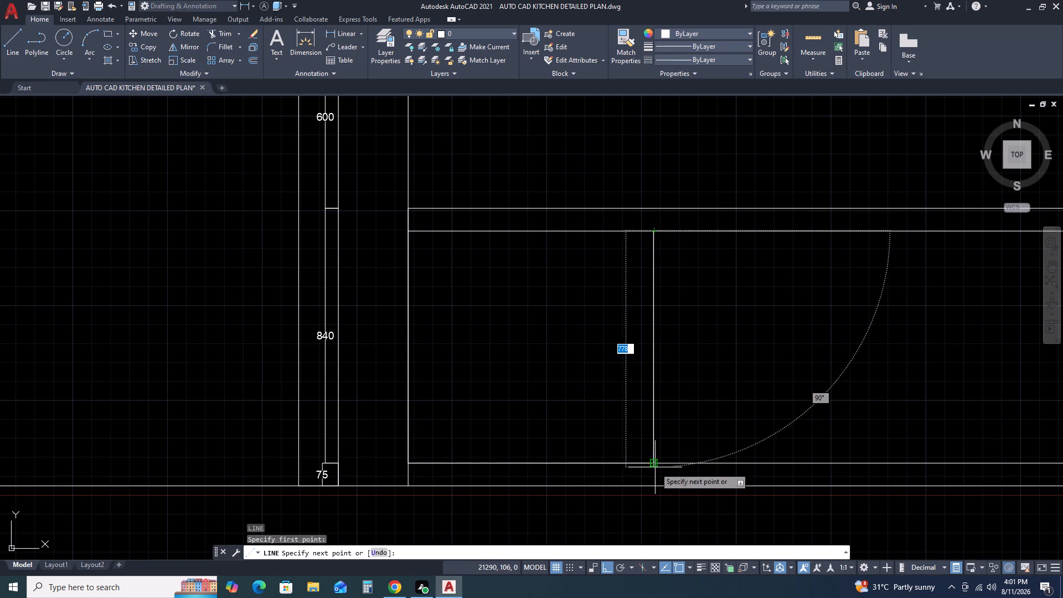
click(655, 467)
key(Escape)
Offset the new vertical line 75 to the right, away from the first cabinet.
click(654, 414)
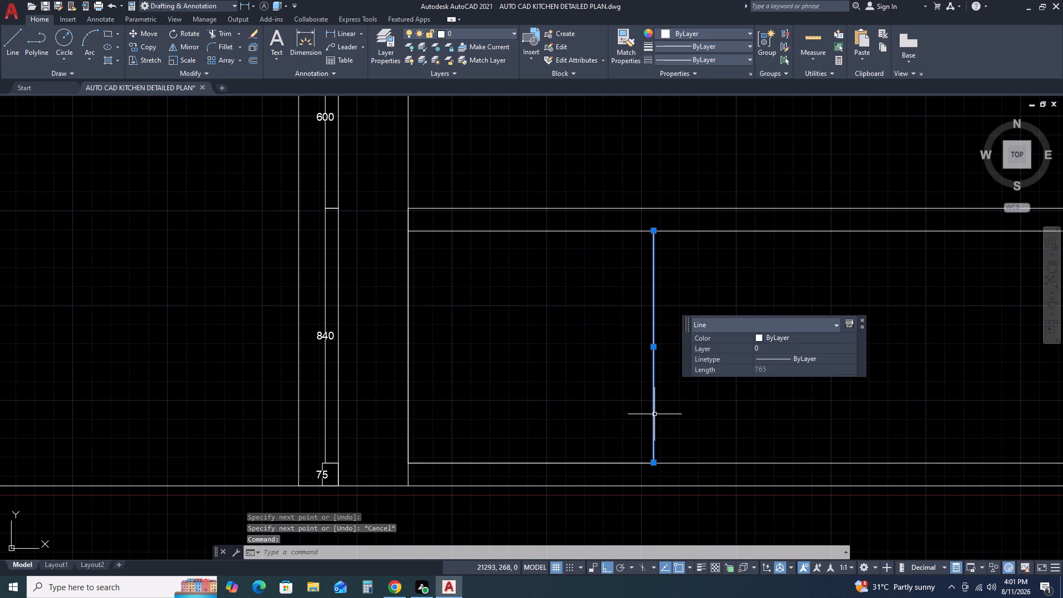
text(O)
key(space)
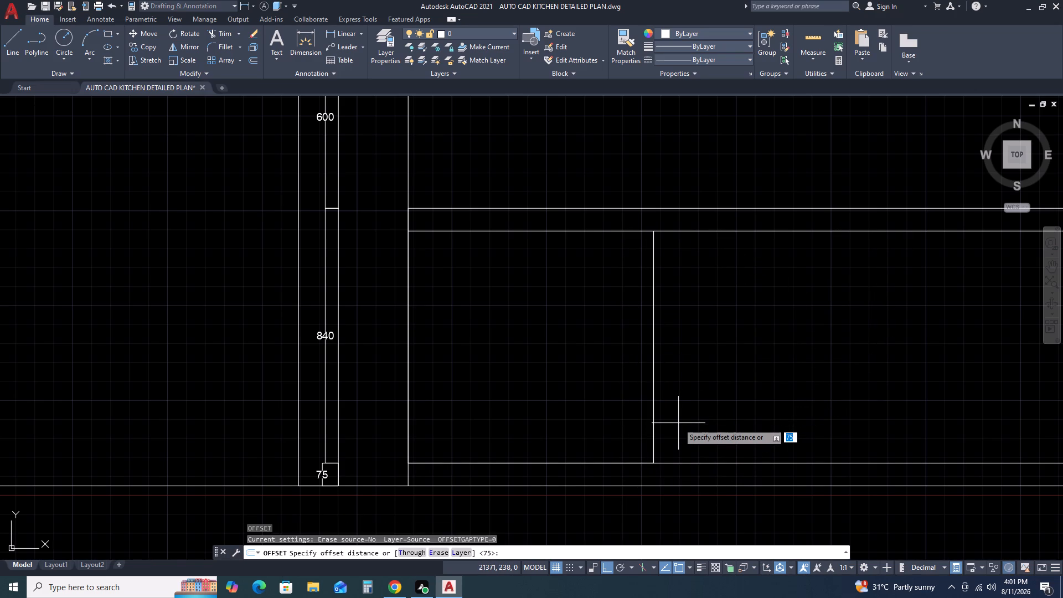
key(space)
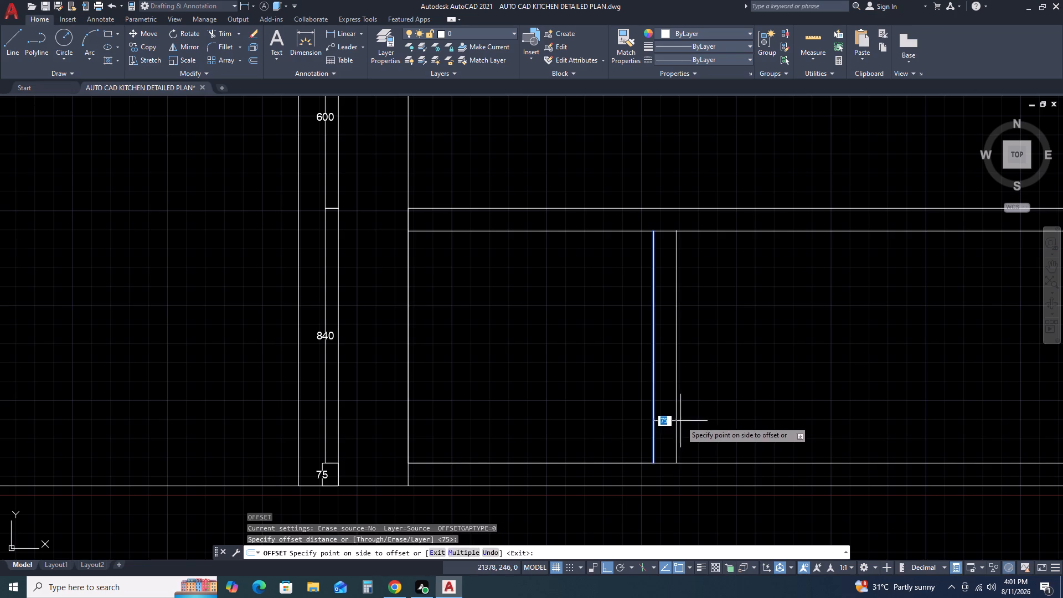
click(680, 421)
key(Escape)
Draw a second cabinet rectangle about 690 wide and 765 high from the offset line's top end down to the plinth line.
scroll(700, 416, down, 1)
middle_drag(721, 419, 646, 429)
middle_click(642, 429)
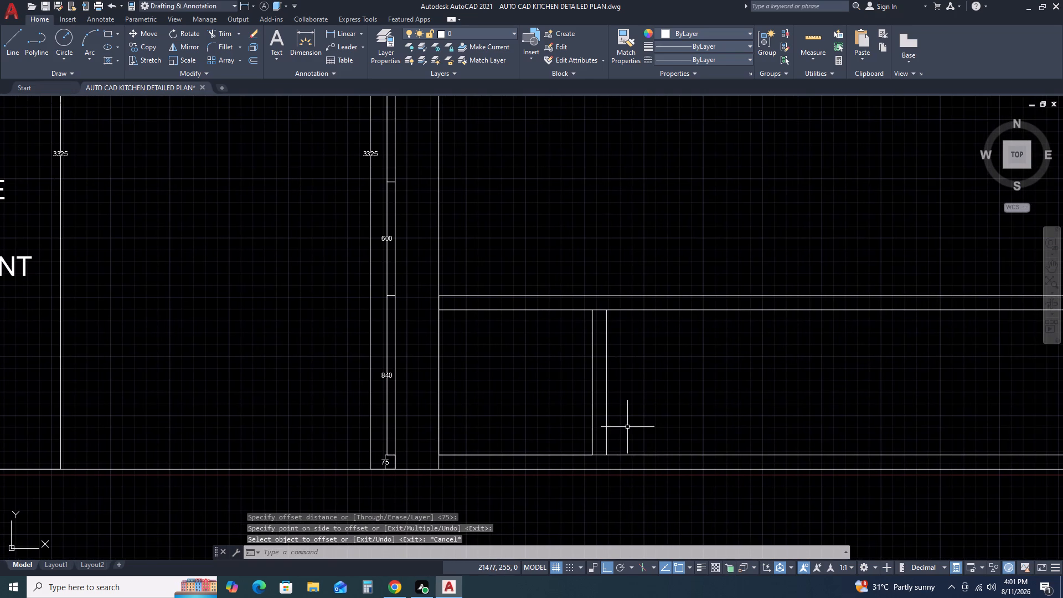
text(REC)
key(space)
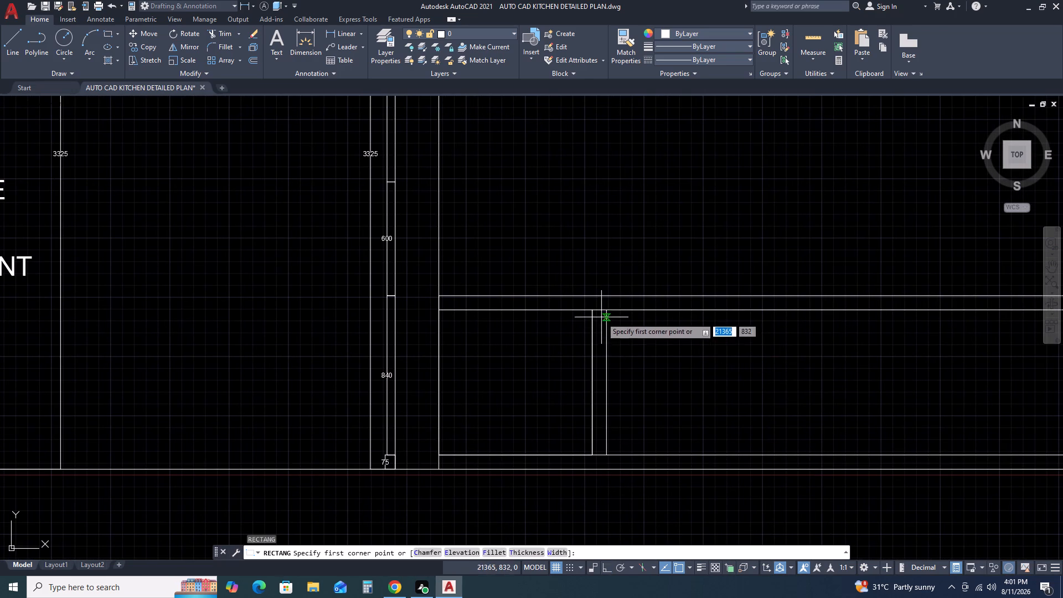
click(607, 313)
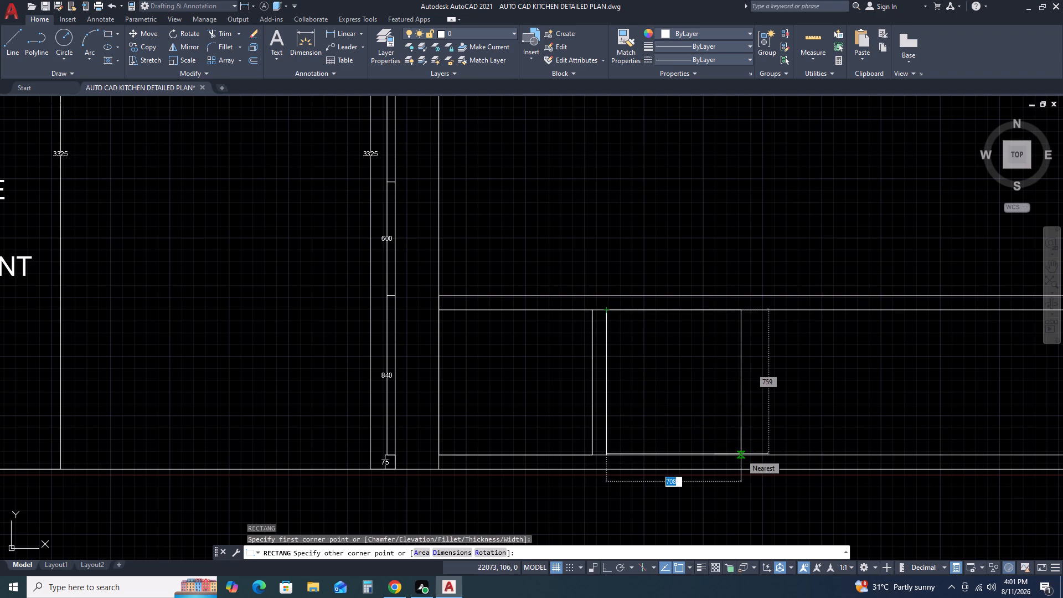
scroll(739, 456, up, 2)
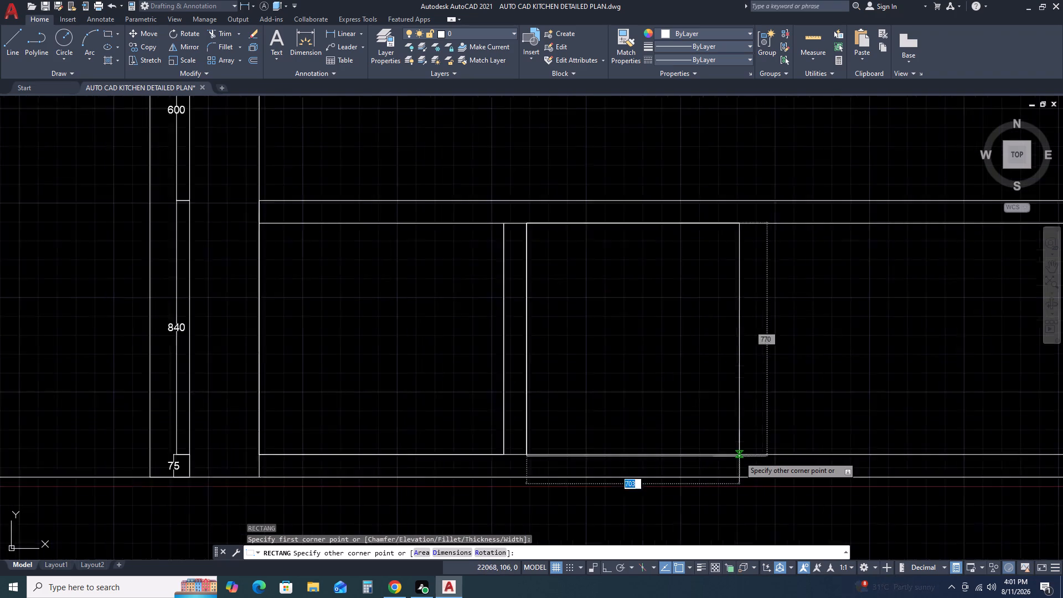
click(732, 454)
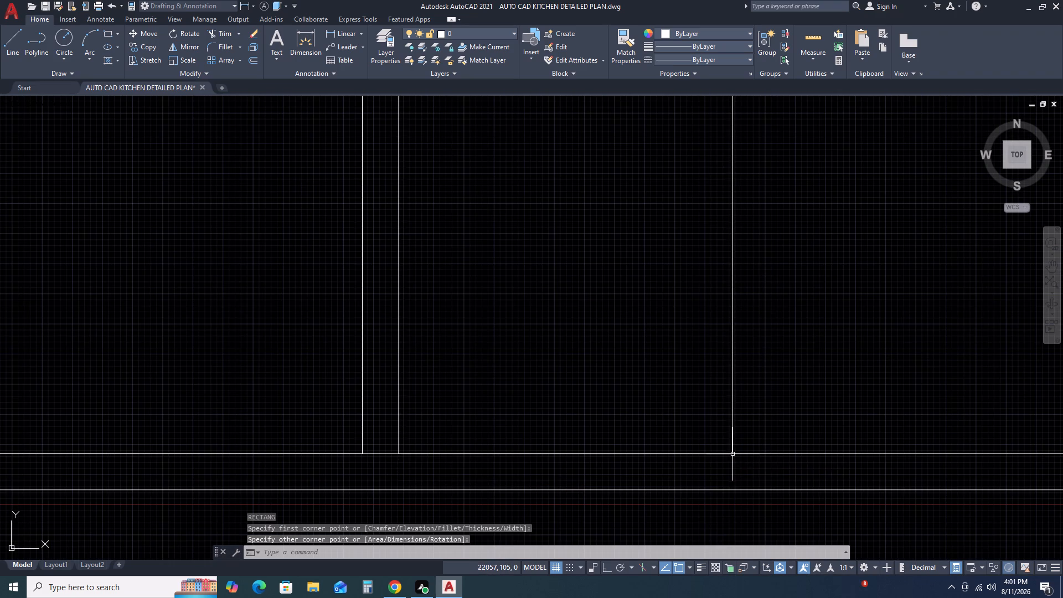
Stretch the second cabinet rectangle's right edge inward by about 95, freehand.
scroll(684, 424, down, 2)
click(711, 383)
click(685, 389)
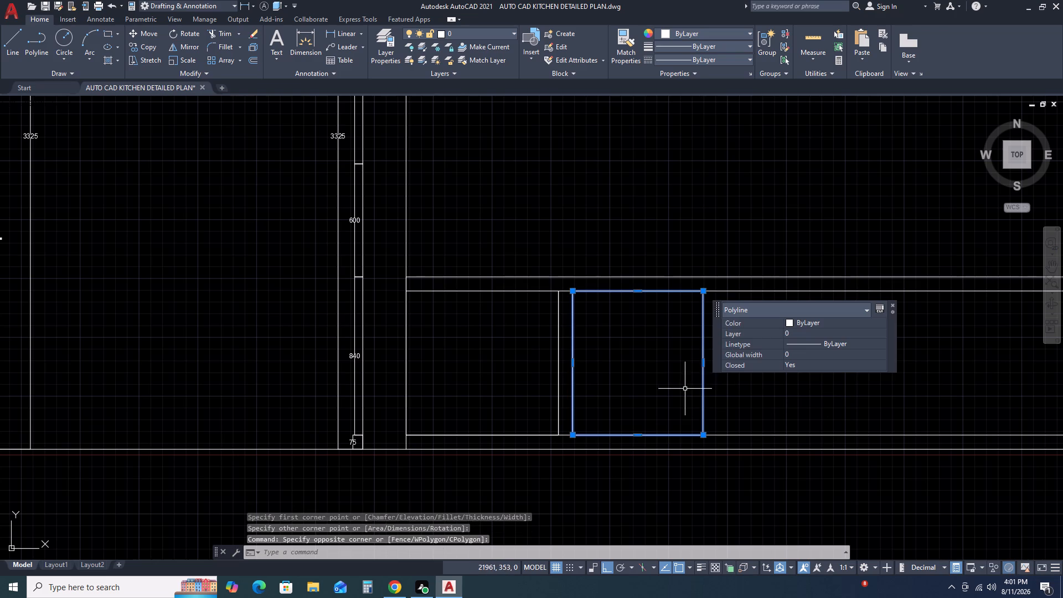
click(704, 364)
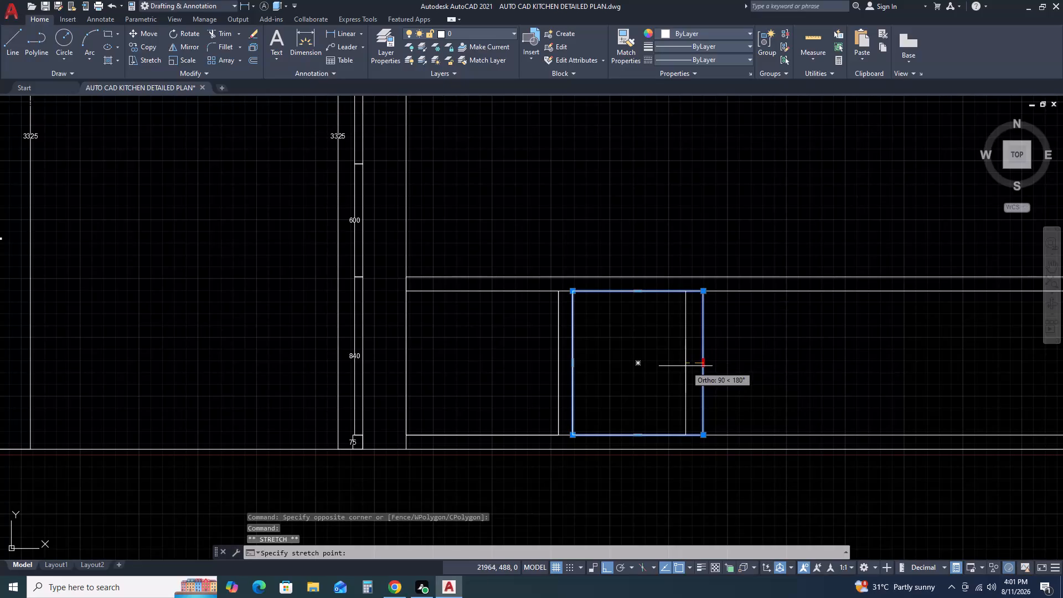
click(684, 367)
key(Escape)
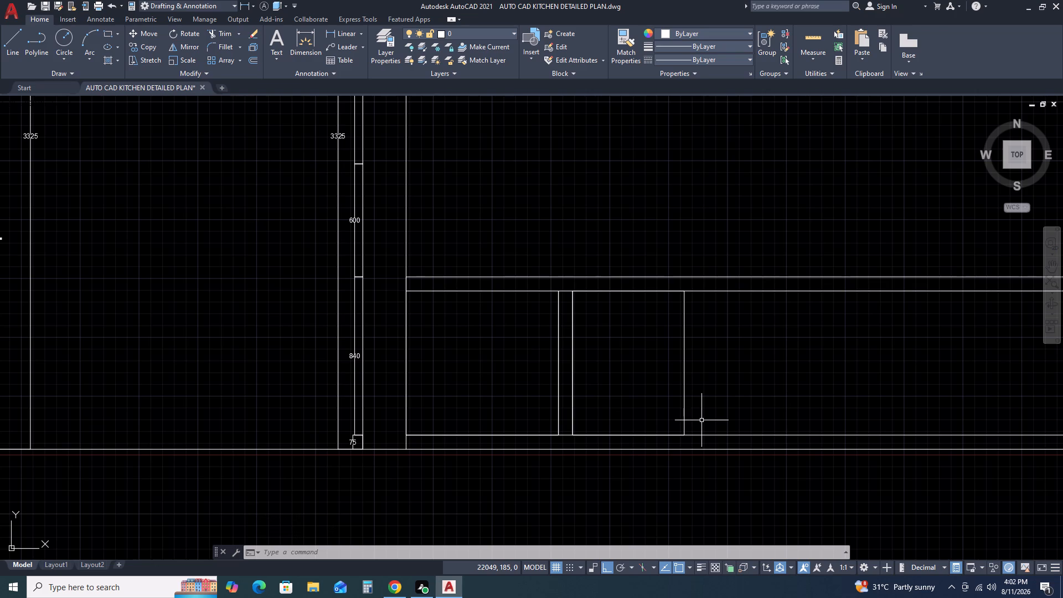
Draw a vertical line over the second cabinet's right edge, from its top corner down to the plinth line.
scroll(647, 394, up, 2)
scroll(742, 373, down, 2)
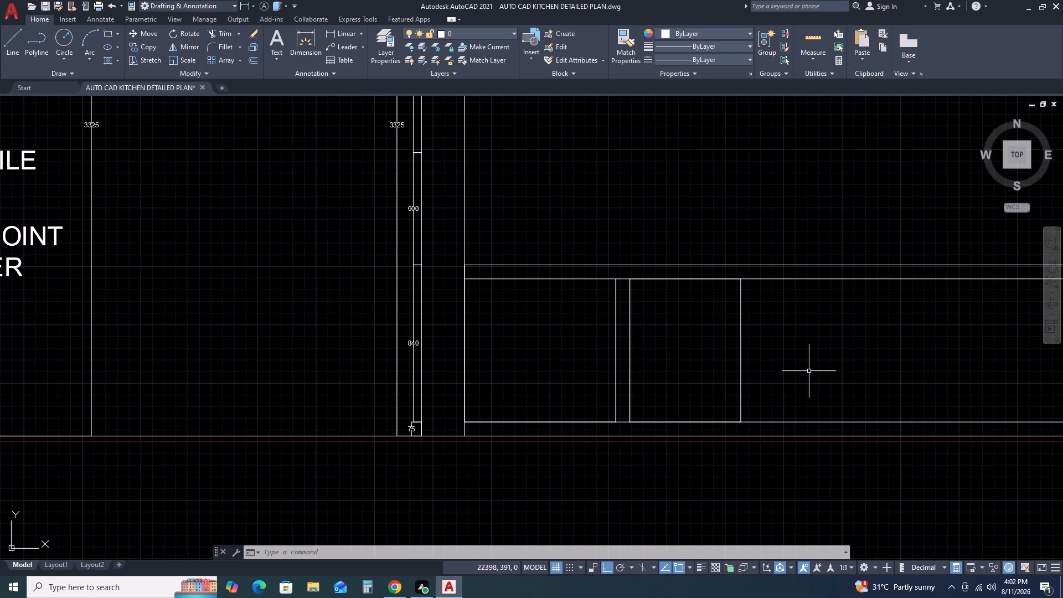
middle_drag(762, 373, 693, 374)
middle_drag(687, 374, 673, 373)
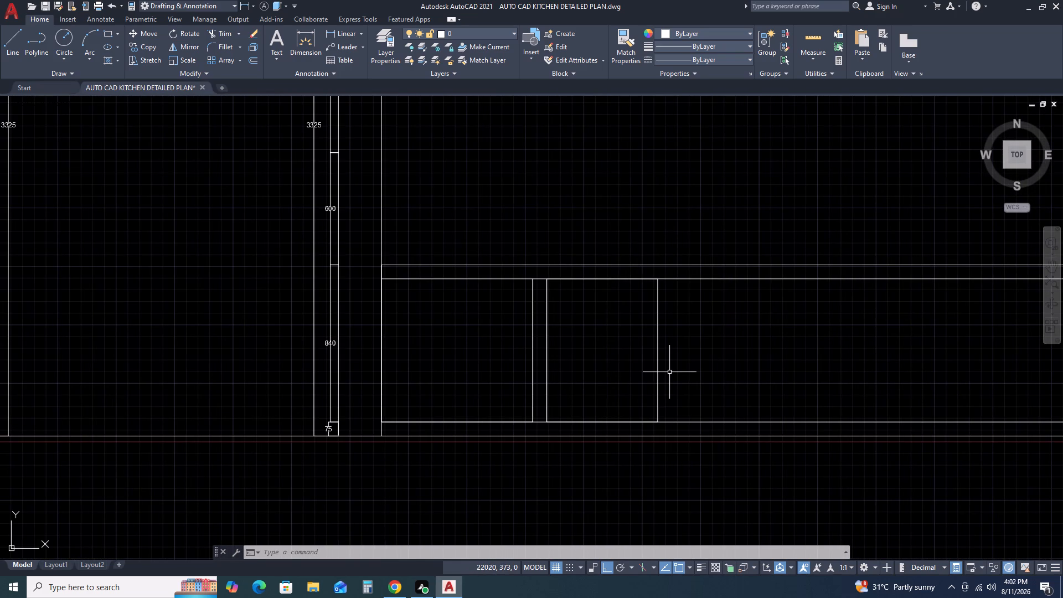
key(l)
key(space)
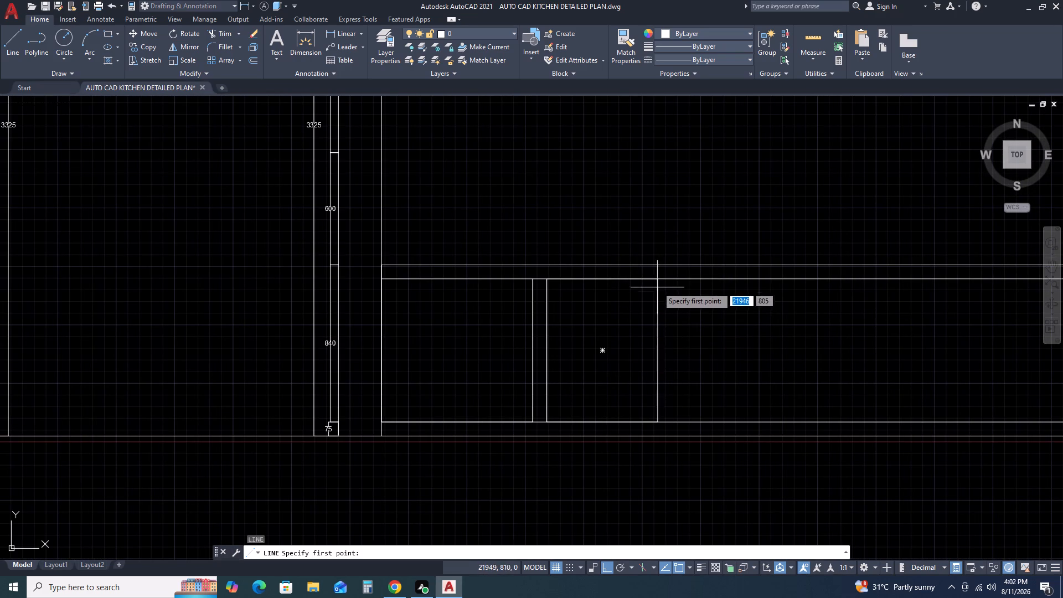
click(658, 280)
click(663, 423)
key(Escape)
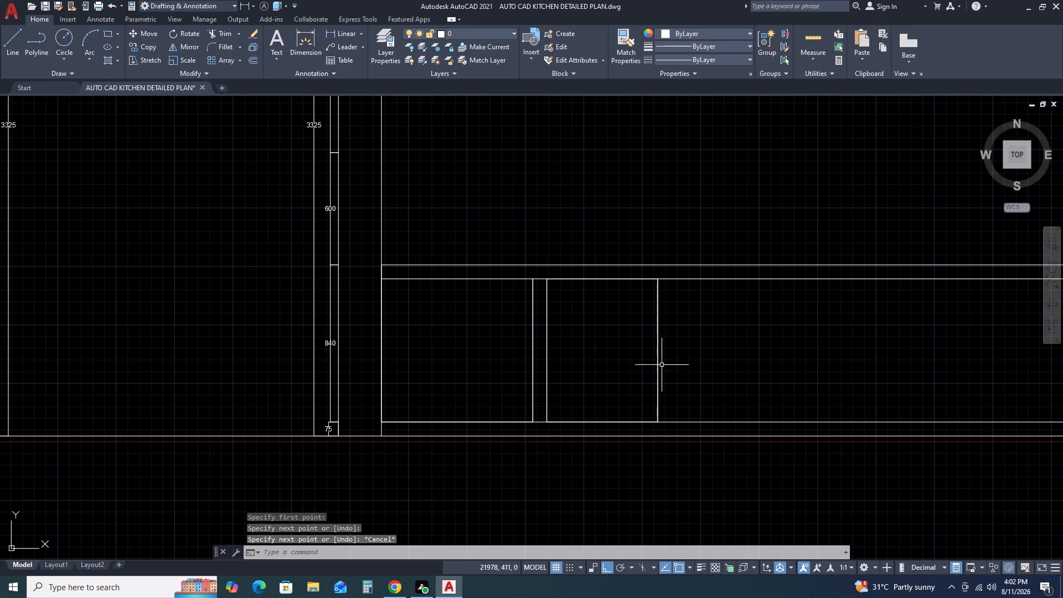
Offset the vertical line on the second cabinet's right edge 900 to the right.
click(657, 360)
text(O)
key(space)
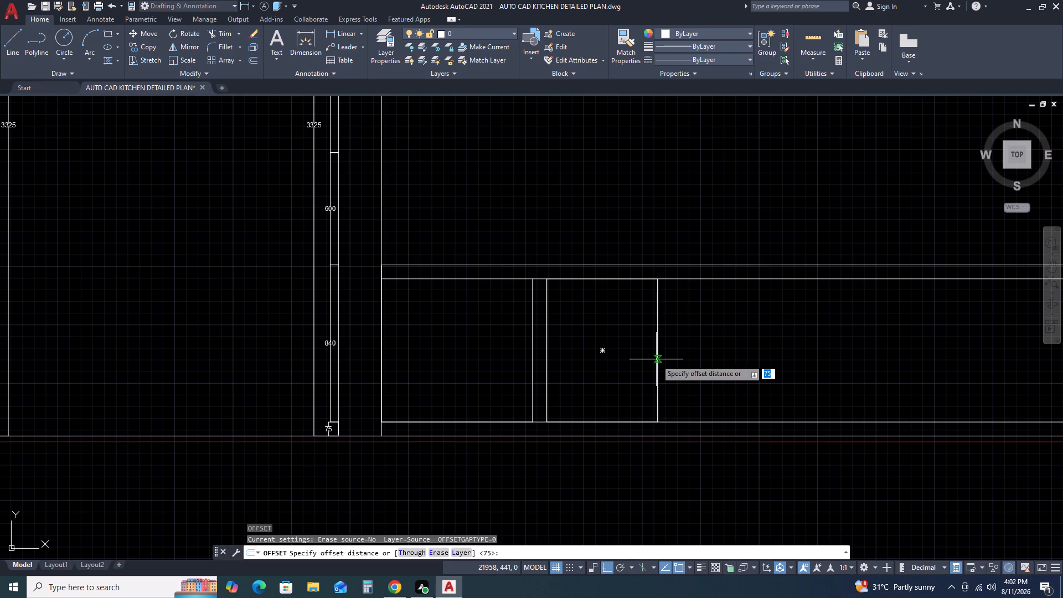
text(900)
key(space)
click(658, 358)
key(Escape)
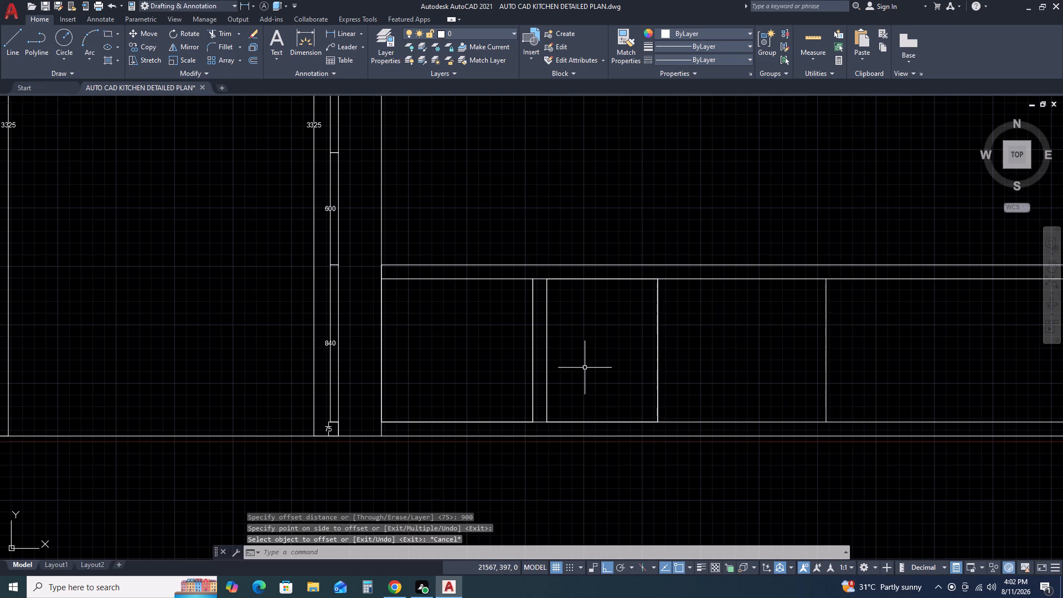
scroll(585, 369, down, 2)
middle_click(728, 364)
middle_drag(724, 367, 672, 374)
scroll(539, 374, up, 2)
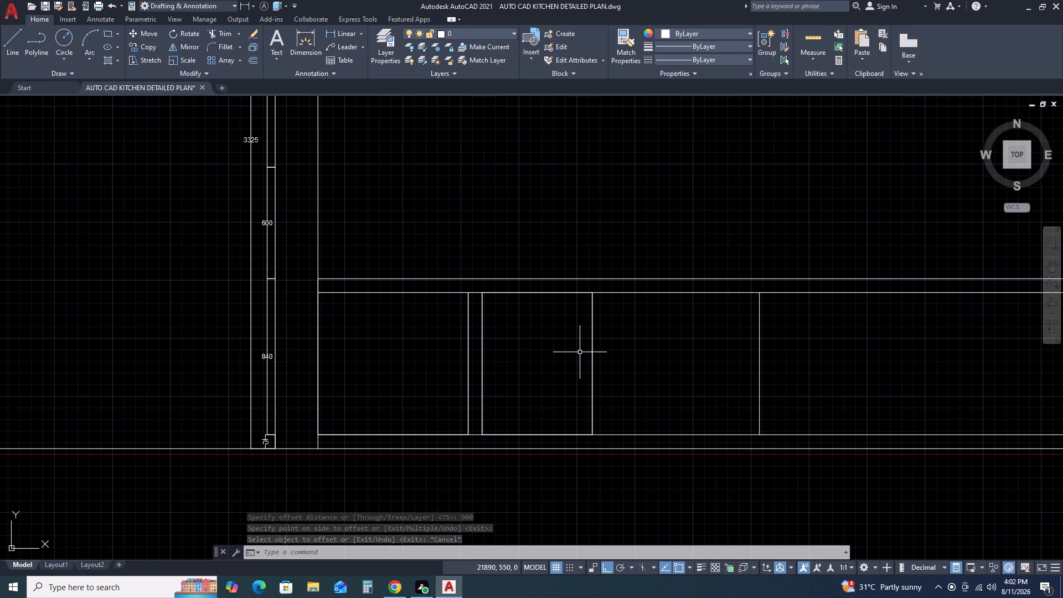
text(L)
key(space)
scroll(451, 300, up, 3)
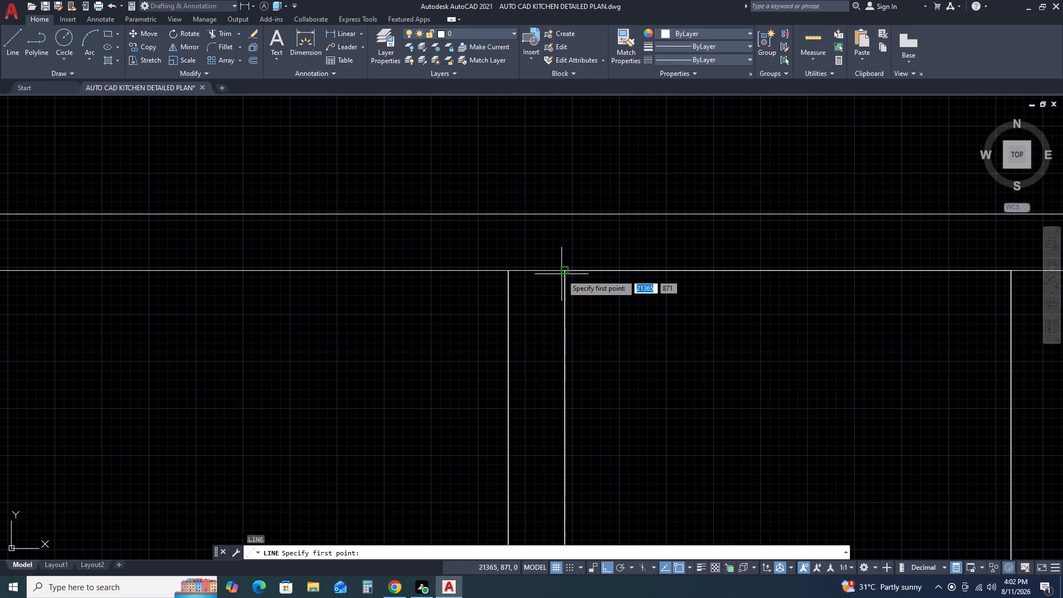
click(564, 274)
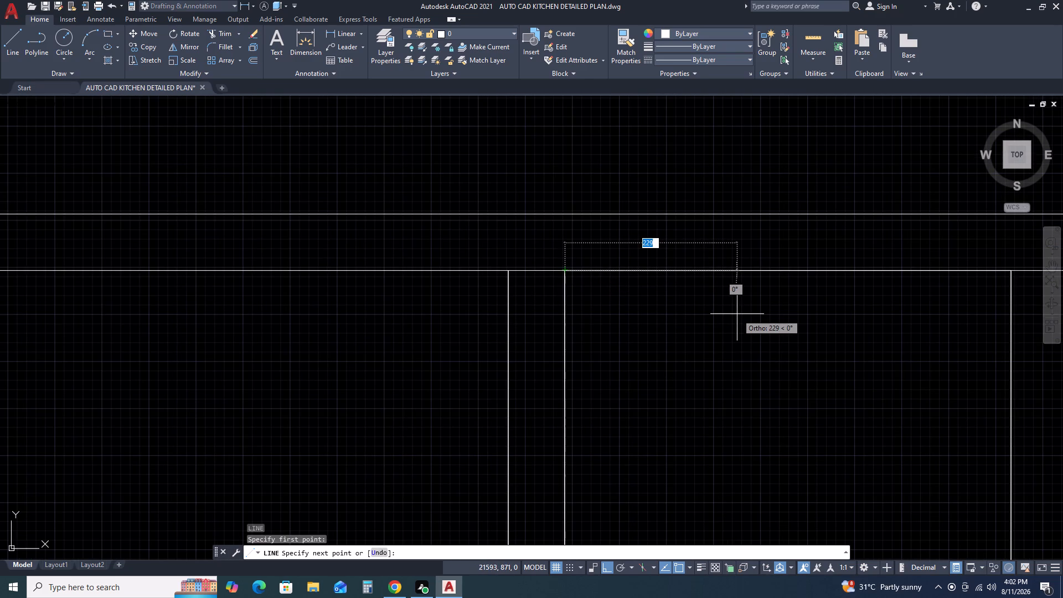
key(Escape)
Draw a vertical centre line in the second cabinet from the midpoint of its top edge down to the plinth line.
key(space)
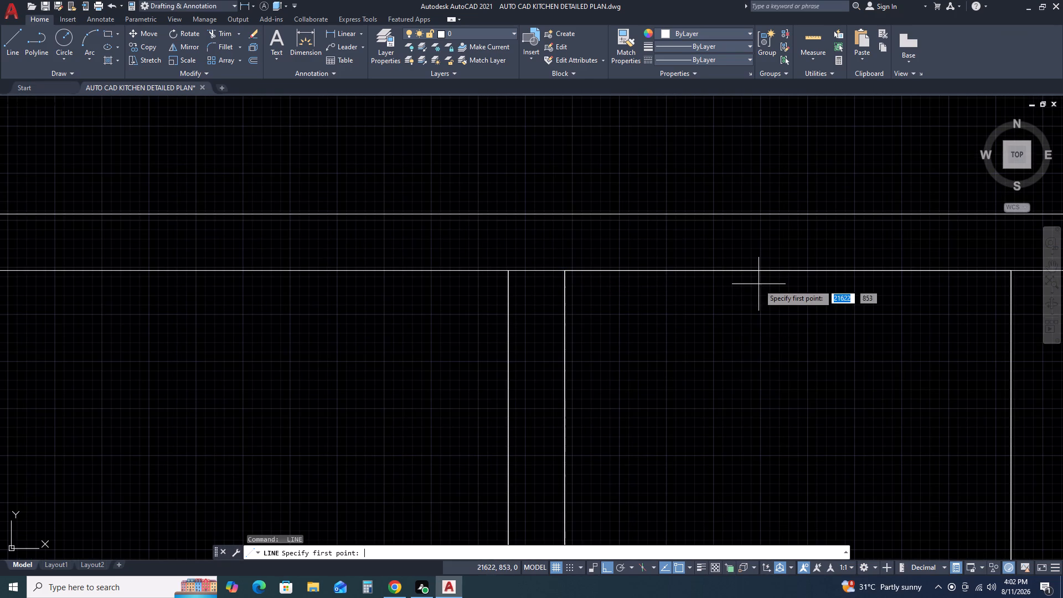
click(789, 272)
scroll(791, 359, down, 3)
middle_drag(797, 391, 753, 301)
scroll(750, 295, down, 1)
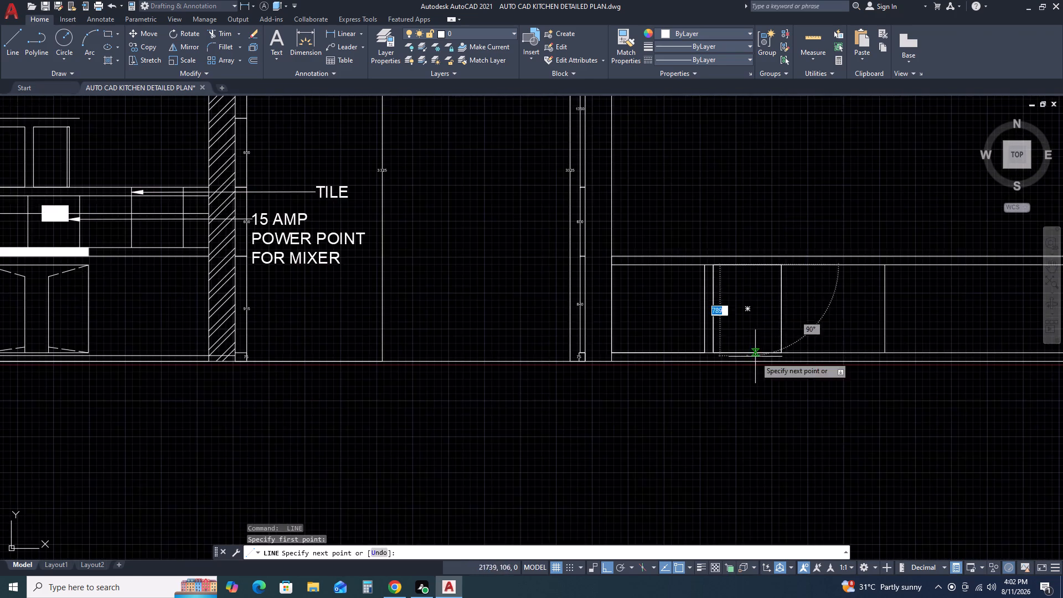
scroll(755, 357, up, 2)
click(733, 346)
key(Escape)
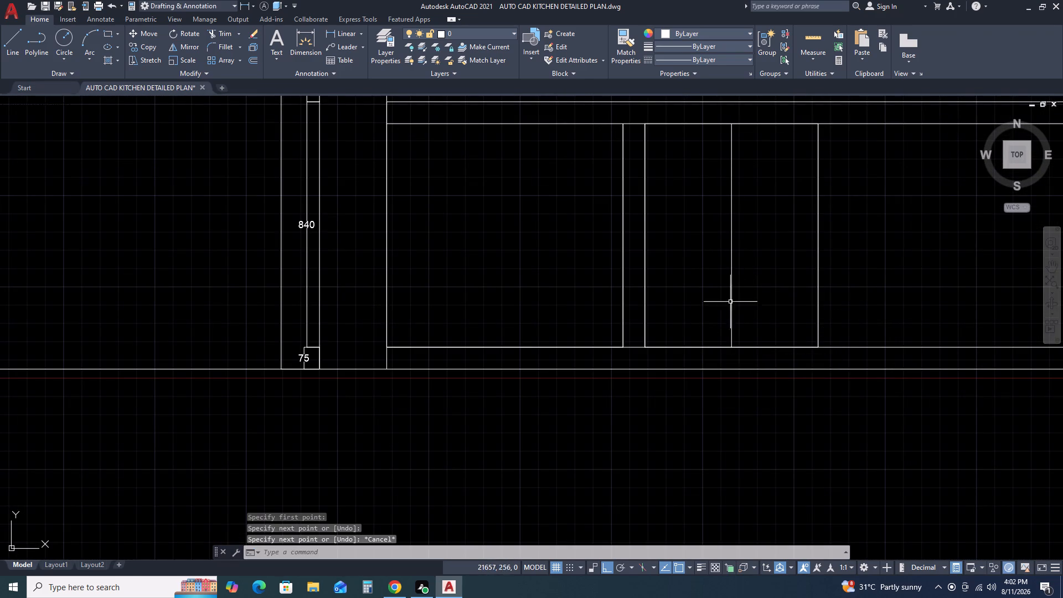
Offset the second cabinet's vertical centre line by 50 to both sides.
click(739, 288)
click(723, 298)
key(o)
key(space)
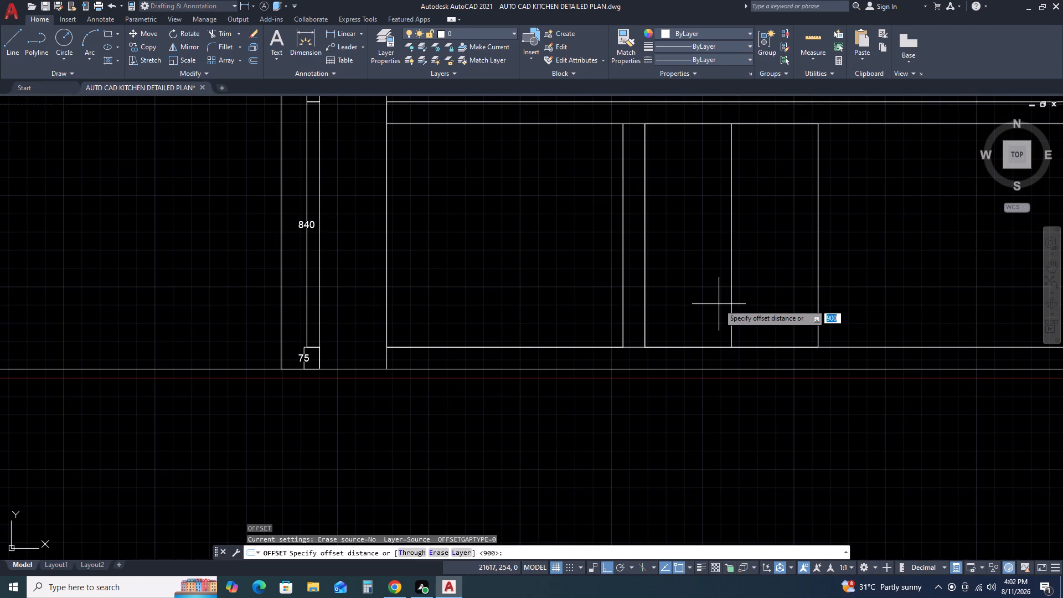
text(50)
key(space)
click(742, 306)
click(732, 305)
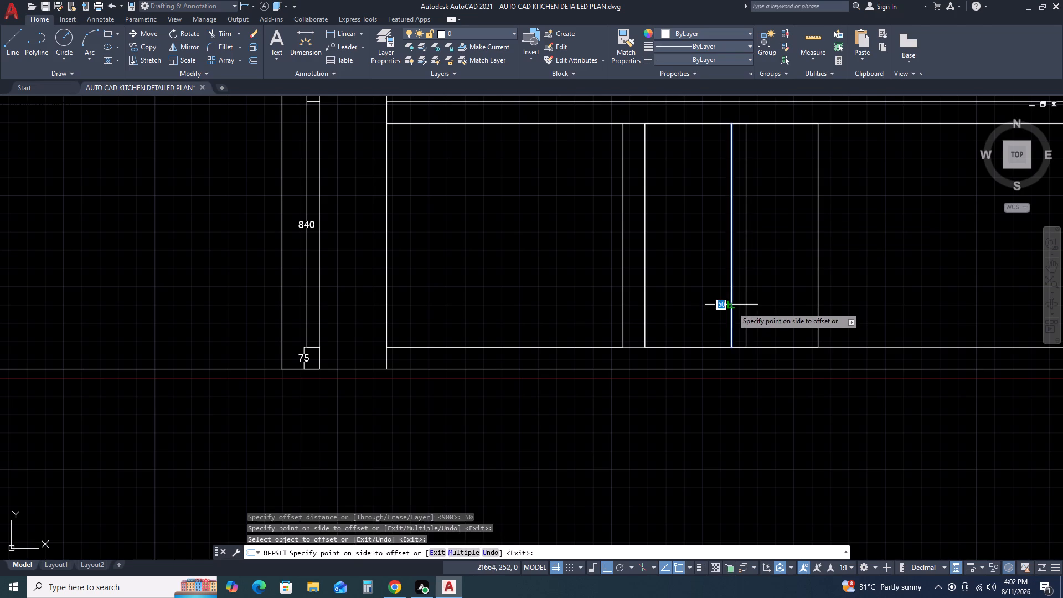
click(716, 313)
key(Escape)
Draw a slanted line about 256 long from the second cabinet's top-left corner down to the left offset line, with ortho off.
scroll(718, 312, down, 1)
middle_drag(730, 293, 726, 348)
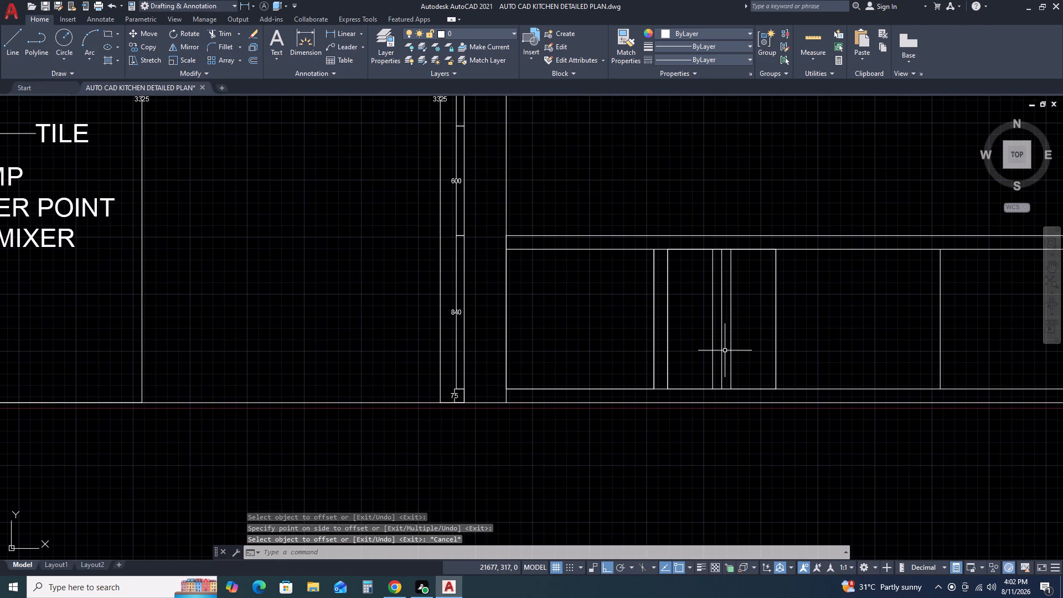
text(L)
key(space)
scroll(691, 236, up, 2)
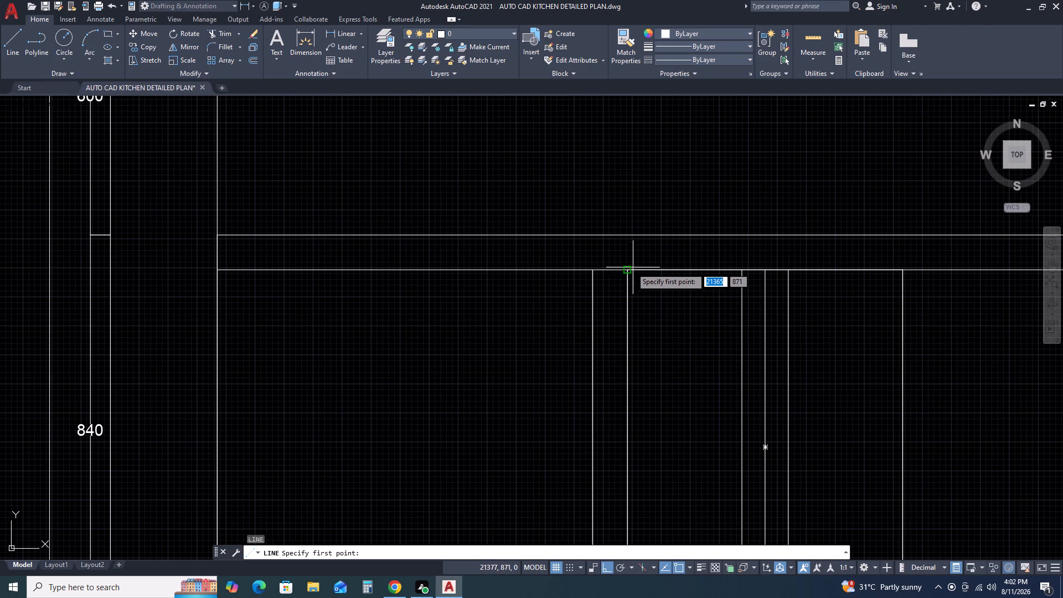
click(626, 268)
key(F8)
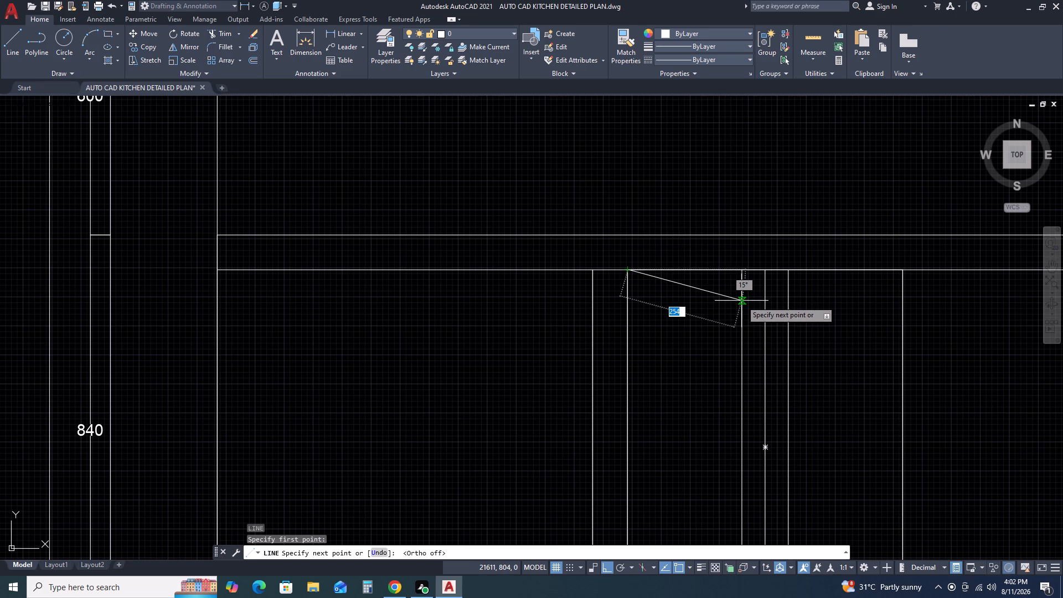
click(741, 302)
key(Escape)
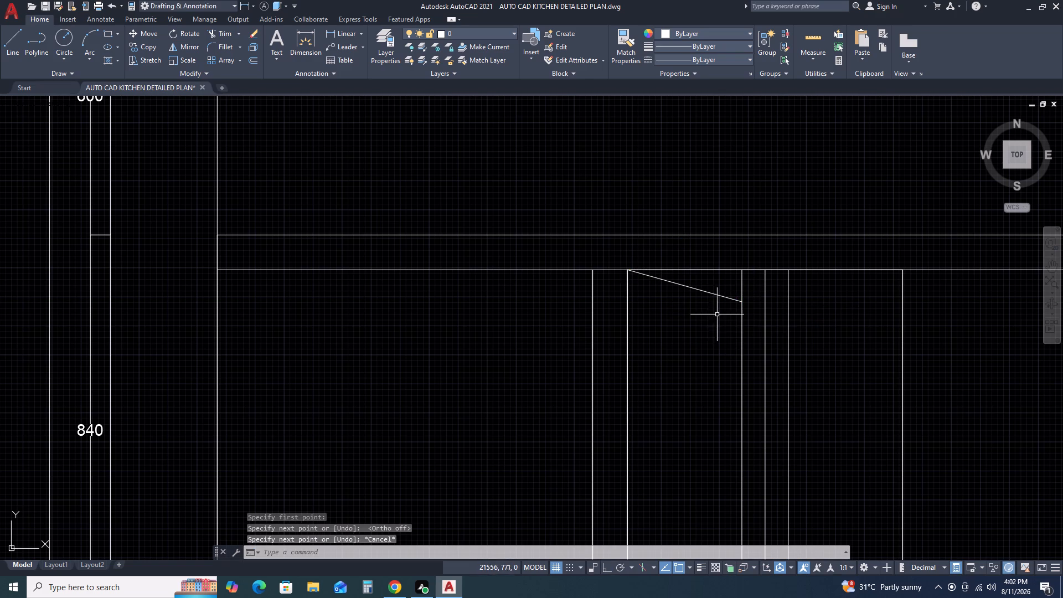
Mirror the slanted line about the second cabinet's vertical centre line with ortho on, keeping the original.
scroll(717, 315, down, 2)
scroll(715, 308, up, 2)
click(721, 300)
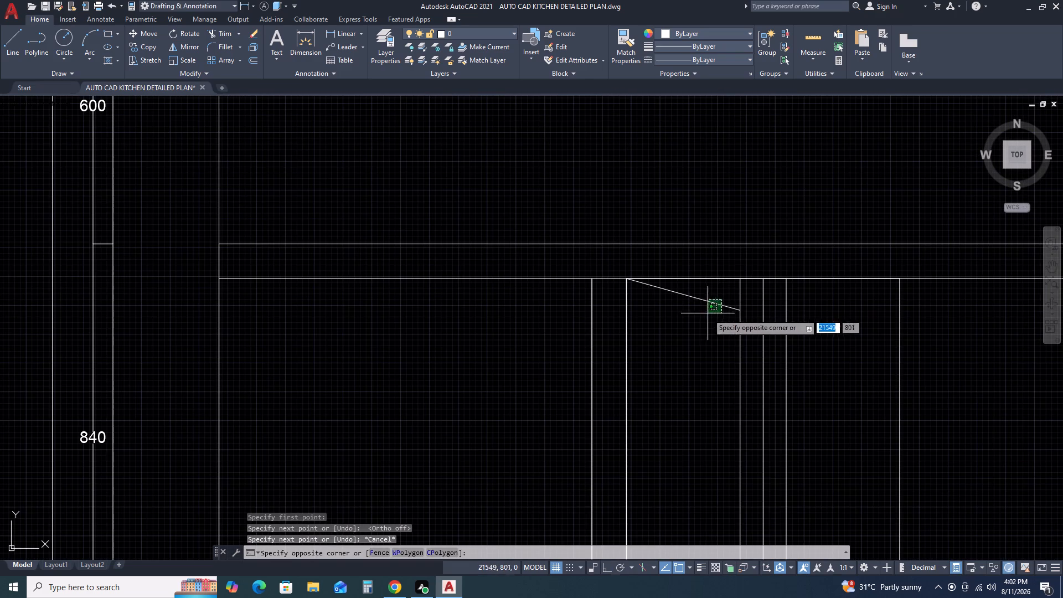
click(705, 315)
text(MI)
key(space)
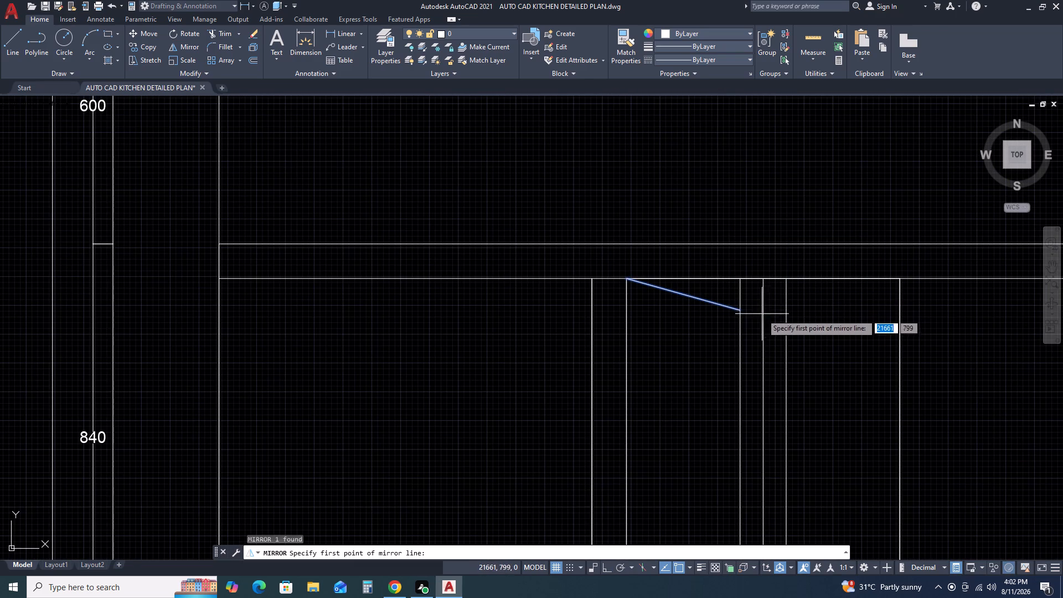
click(762, 281)
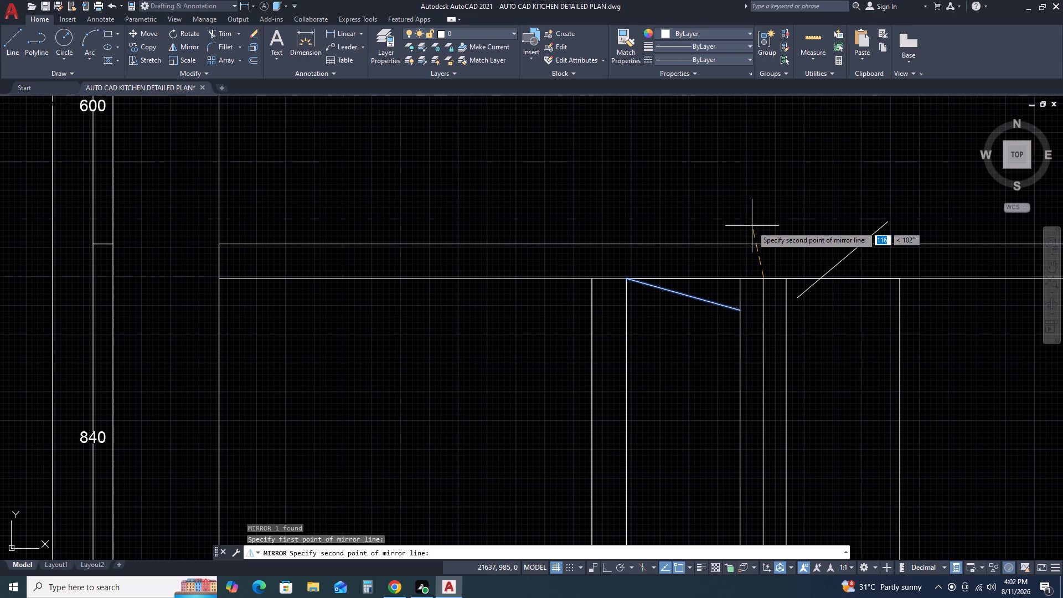
key(F8)
click(752, 226)
click(775, 264)
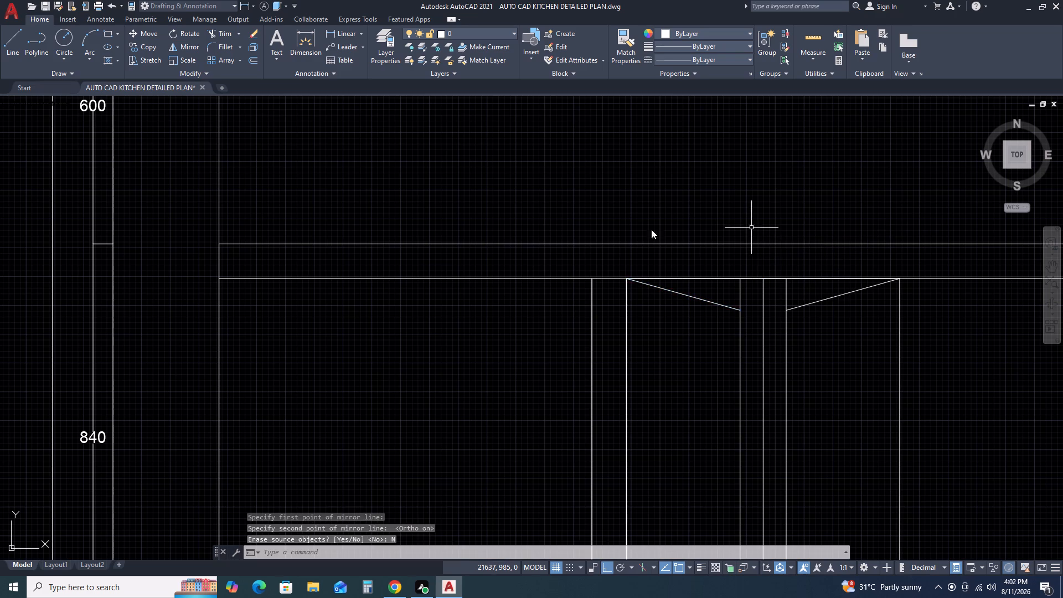
Mirror the left slanted line about the second cabinet's horizontal mid-height to the bottom of the left door, keeping the original.
scroll(626, 215, down, 2)
scroll(670, 360, down, 1)
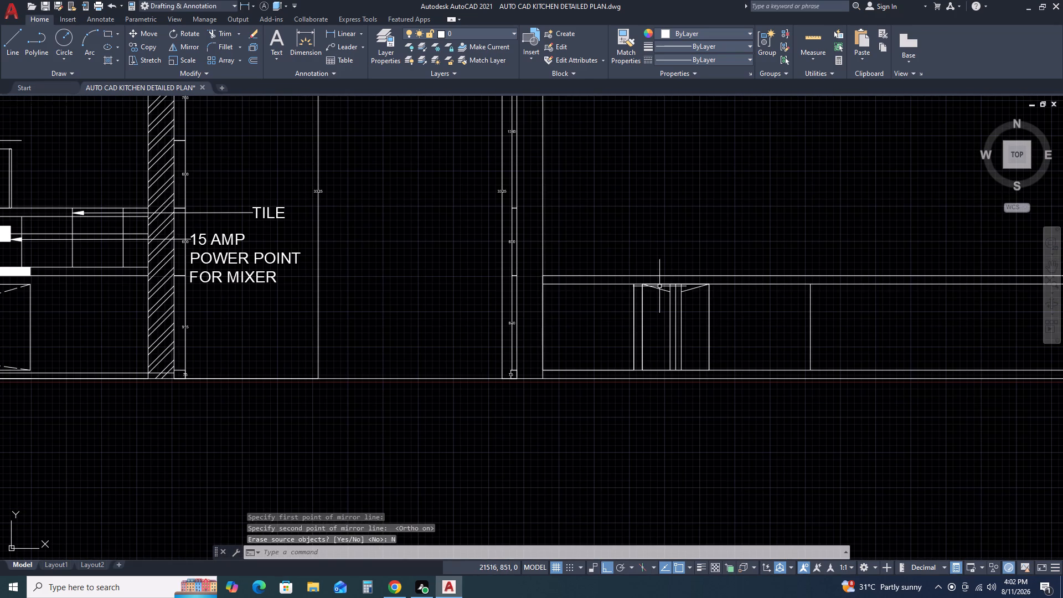
click(659, 290)
middle_drag(658, 343, 625, 265)
middle_click(619, 238)
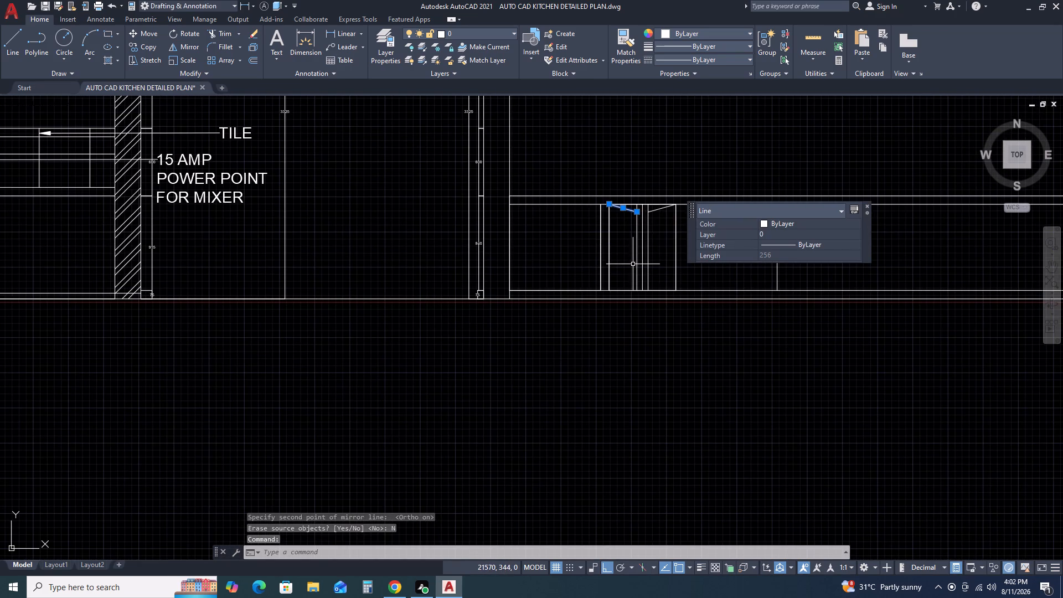
text(MI)
key(space)
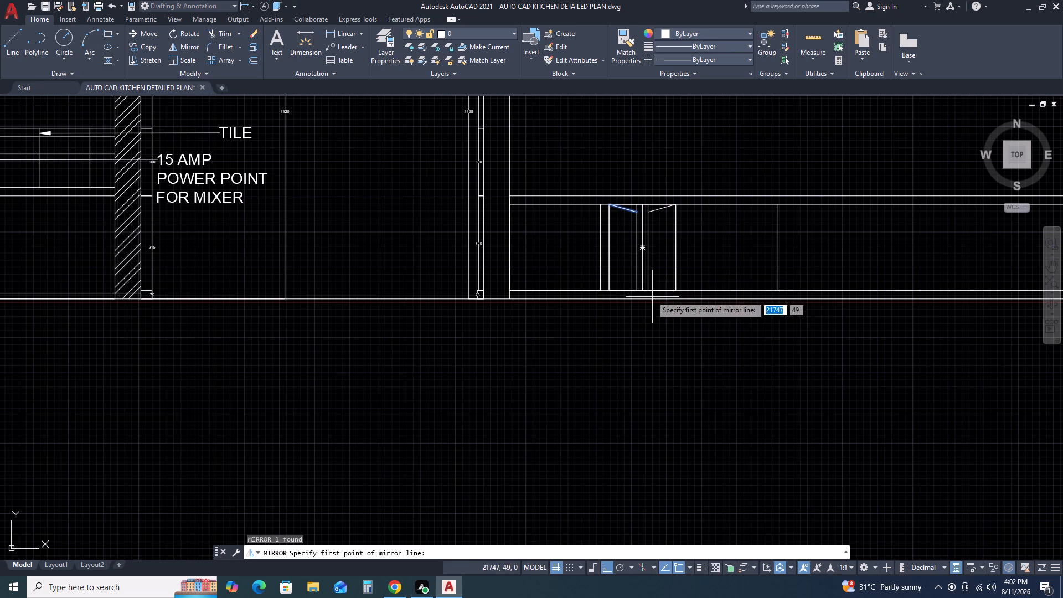
click(611, 246)
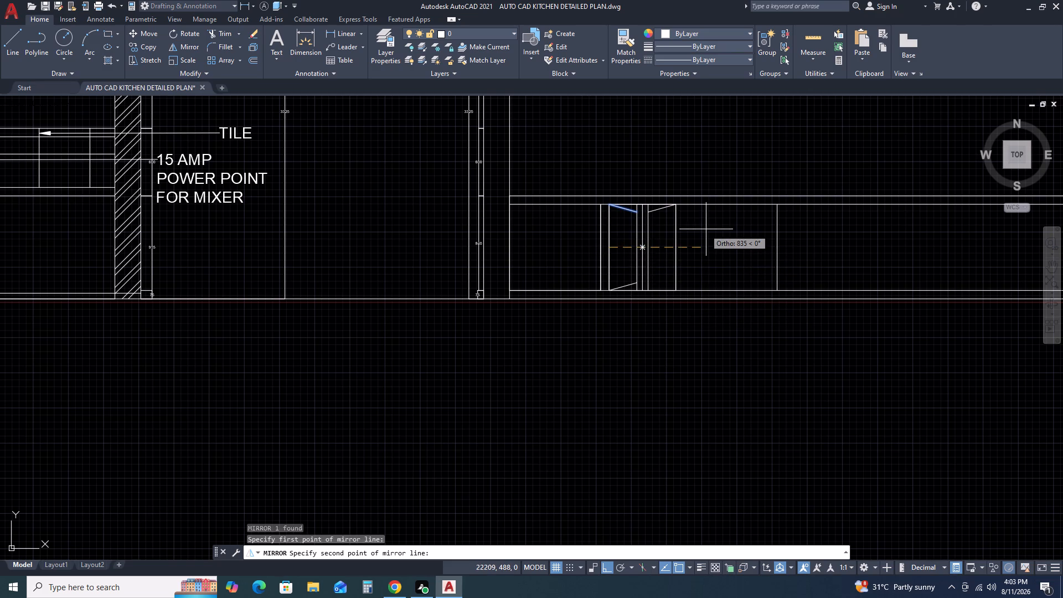
click(706, 229)
click(730, 270)
key(Escape)
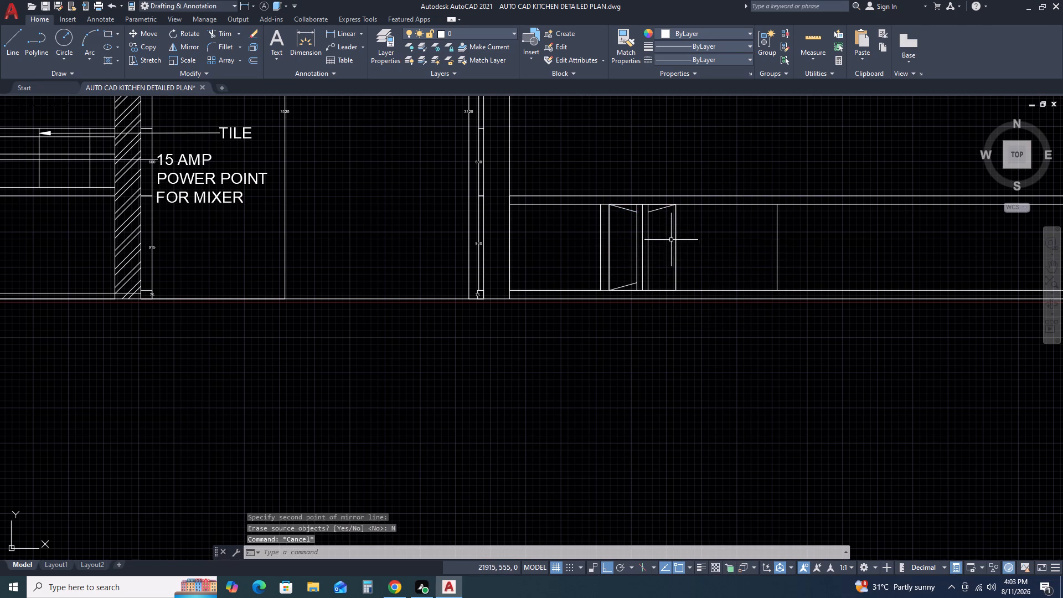
Mirror the right slanted line about the second cabinet's horizontal mid-height to the bottom of the right door, keeping the original.
scroll(663, 215, up, 2)
click(660, 210)
click(645, 196)
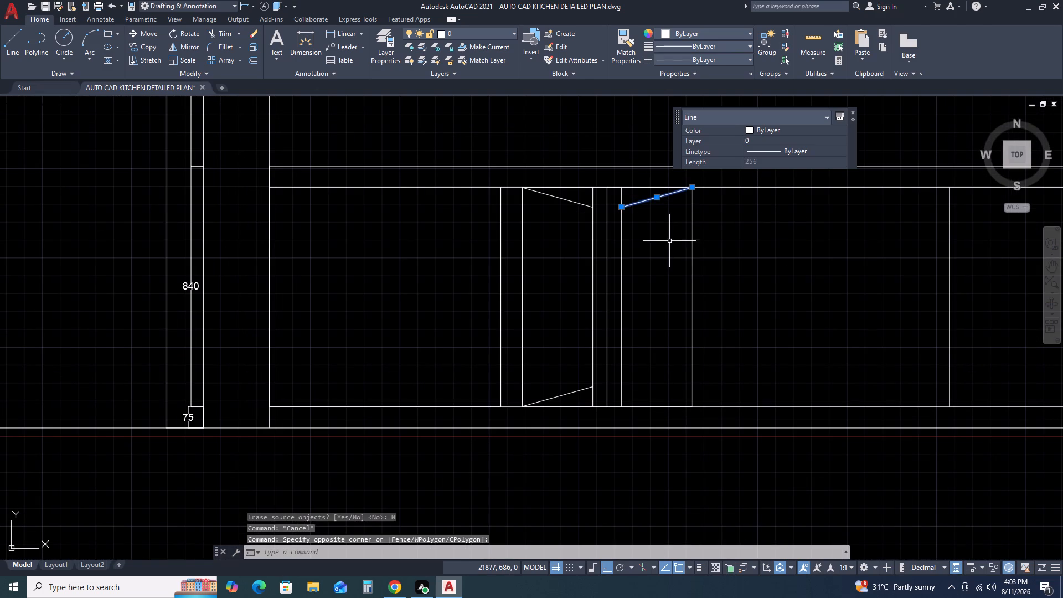
key(m)
key(i)
key(space)
key(space)
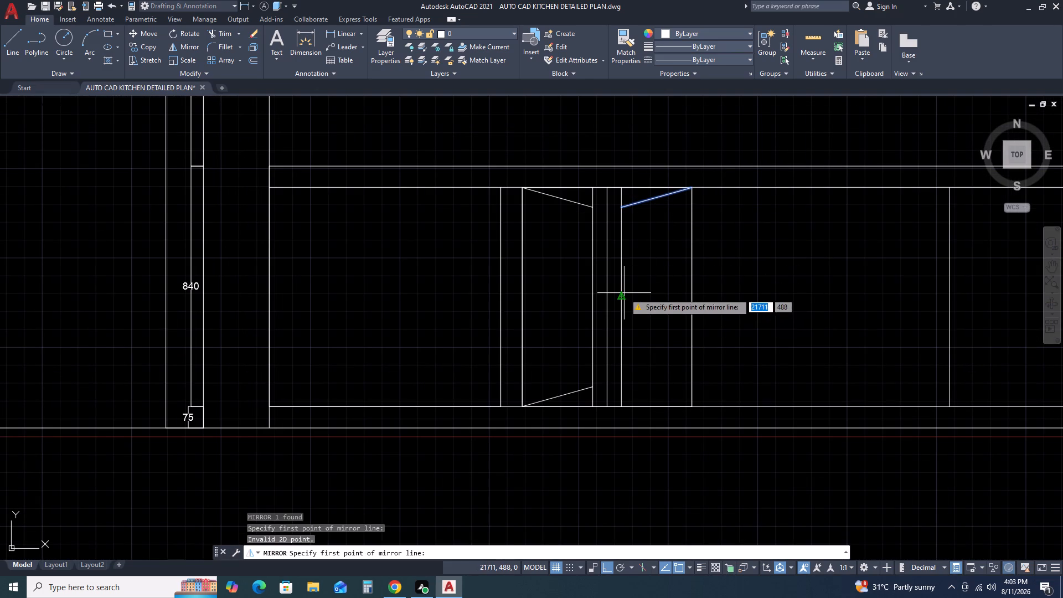
click(621, 300)
click(479, 312)
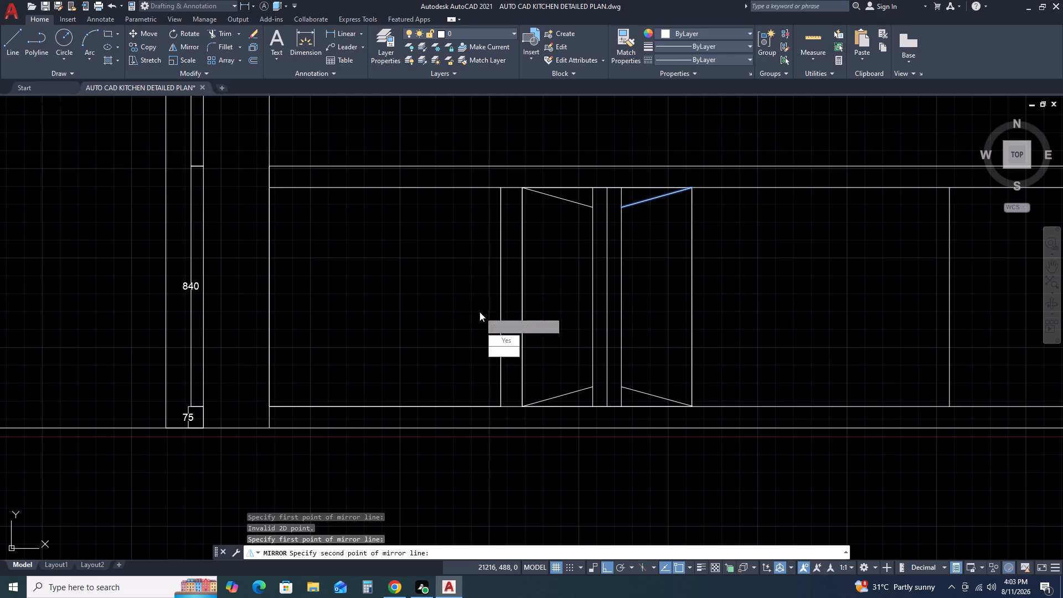
click(508, 353)
key(Escape)
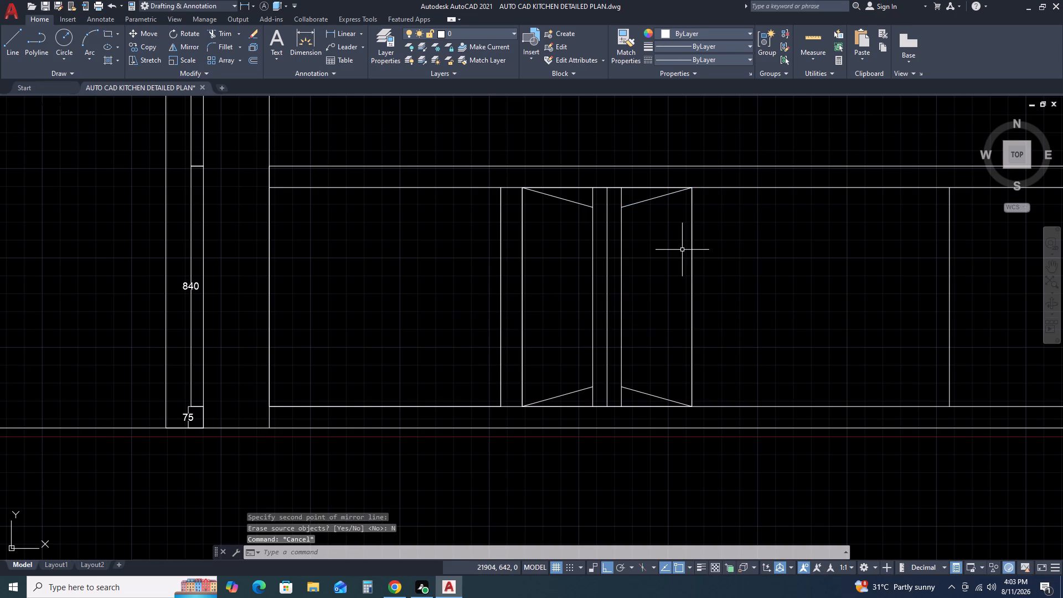
Set the current linetype to ACAD_ISO02W100.
click(690, 58)
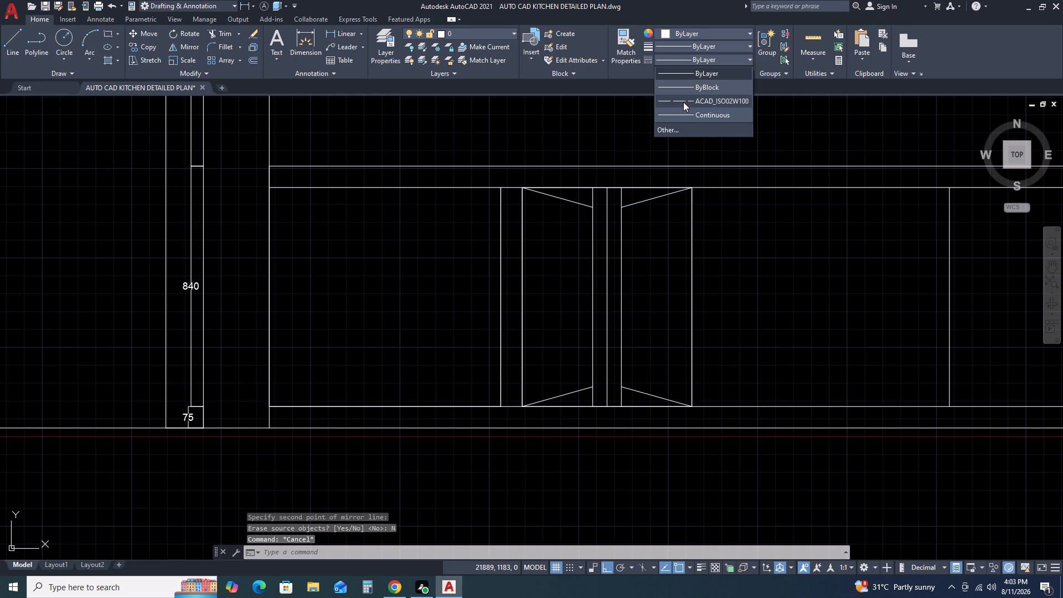
click(683, 102)
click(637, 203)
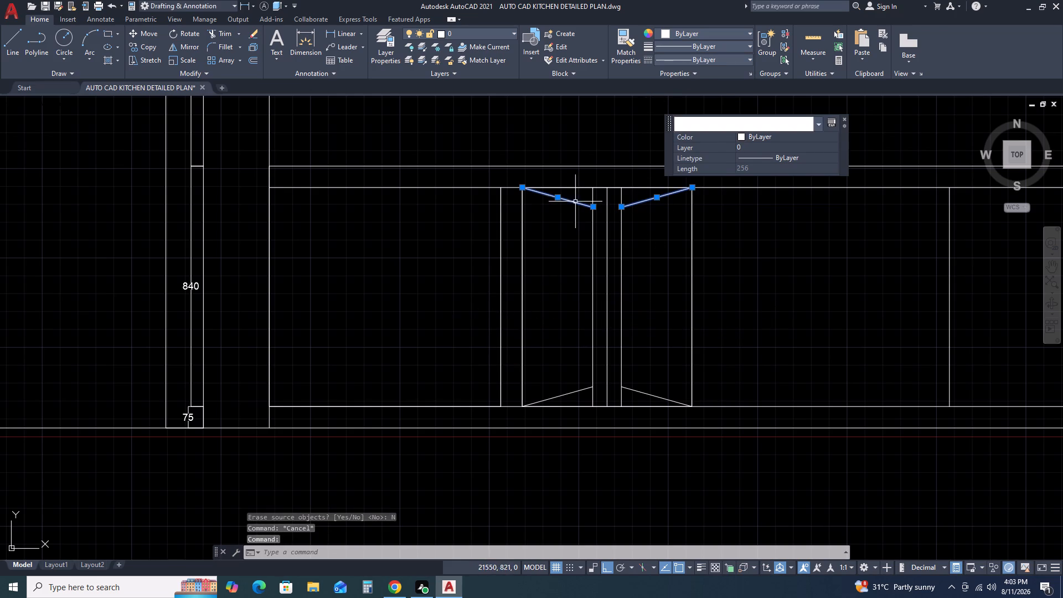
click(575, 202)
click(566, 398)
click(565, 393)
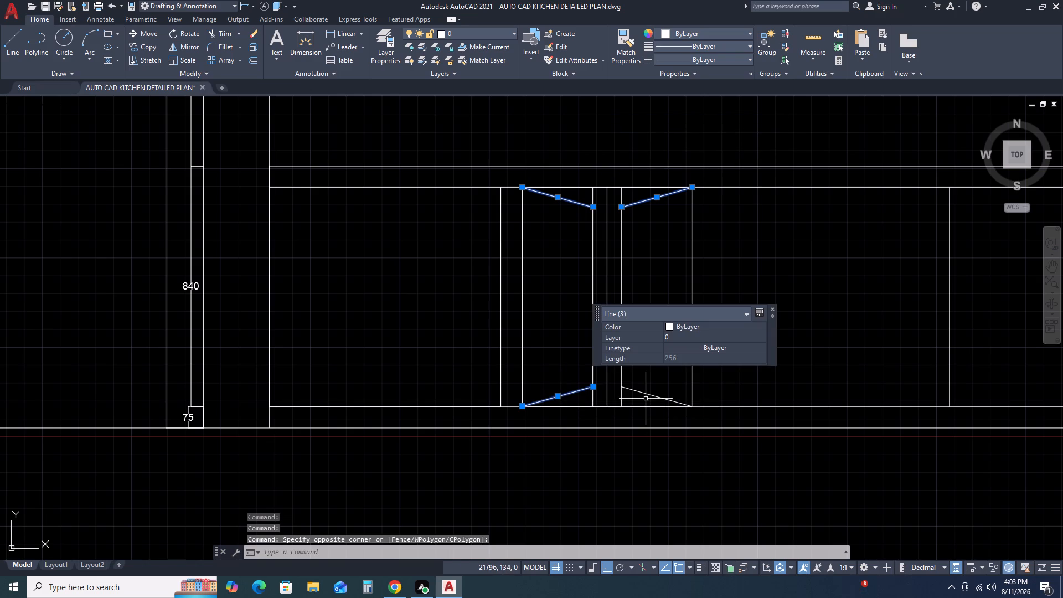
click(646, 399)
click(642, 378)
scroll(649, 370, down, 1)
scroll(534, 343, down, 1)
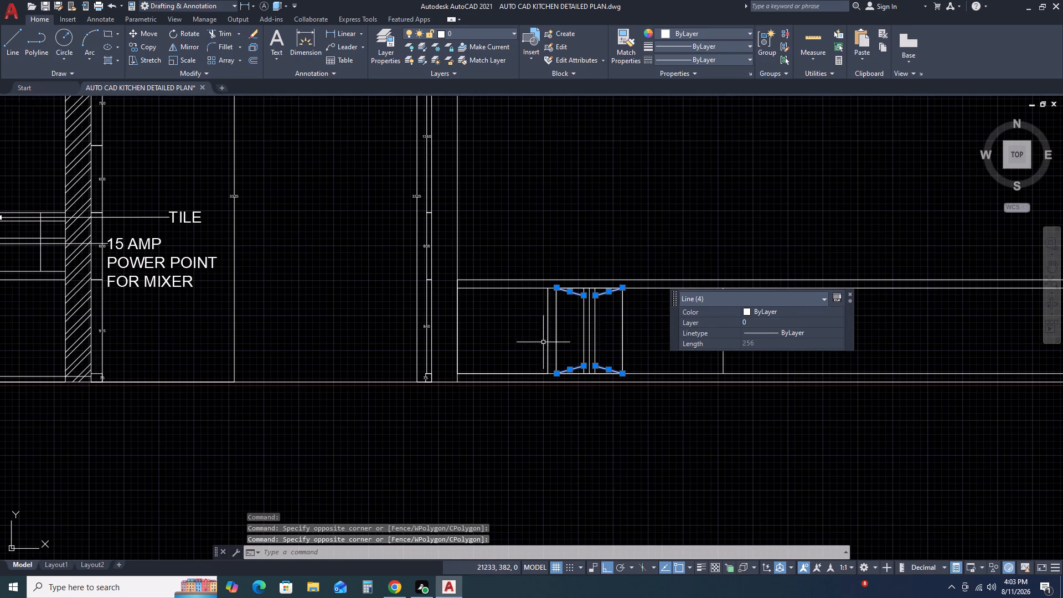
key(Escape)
Match the second cabinet's two upper and lower-right slanted door lines to the dashed door line in the finished section.
scroll(344, 259, down, 3)
middle_drag(246, 275, 585, 214)
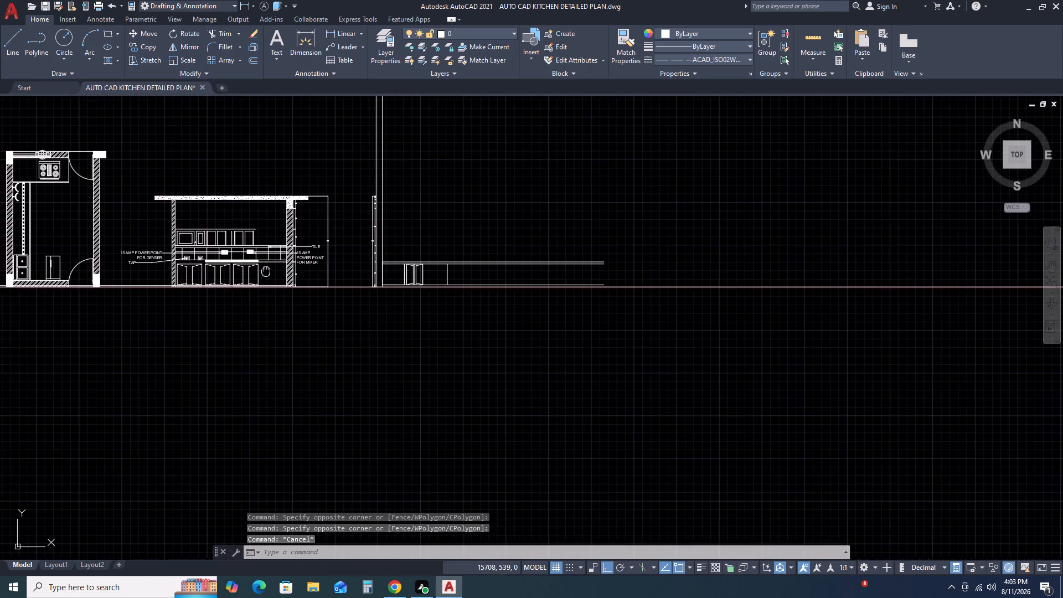
scroll(491, 193, up, 2)
scroll(560, 241, up, 1)
click(549, 219)
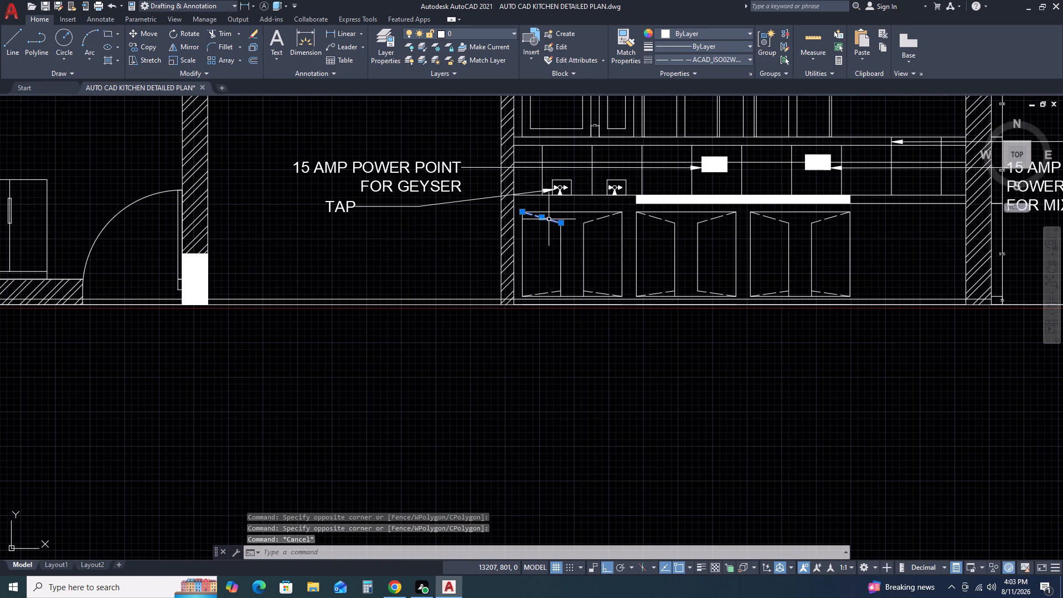
text(MA)
key(space)
scroll(631, 257, down, 3)
middle_drag(845, 249, 729, 244)
middle_click(689, 236)
scroll(695, 246, up, 2)
scroll(763, 249, up, 2)
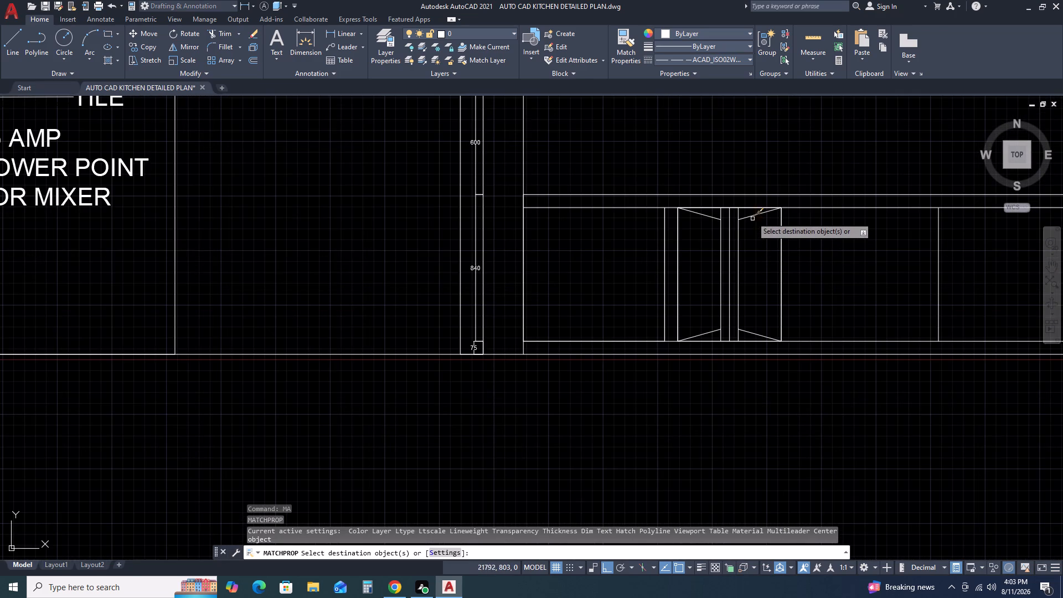
click(750, 214)
click(708, 216)
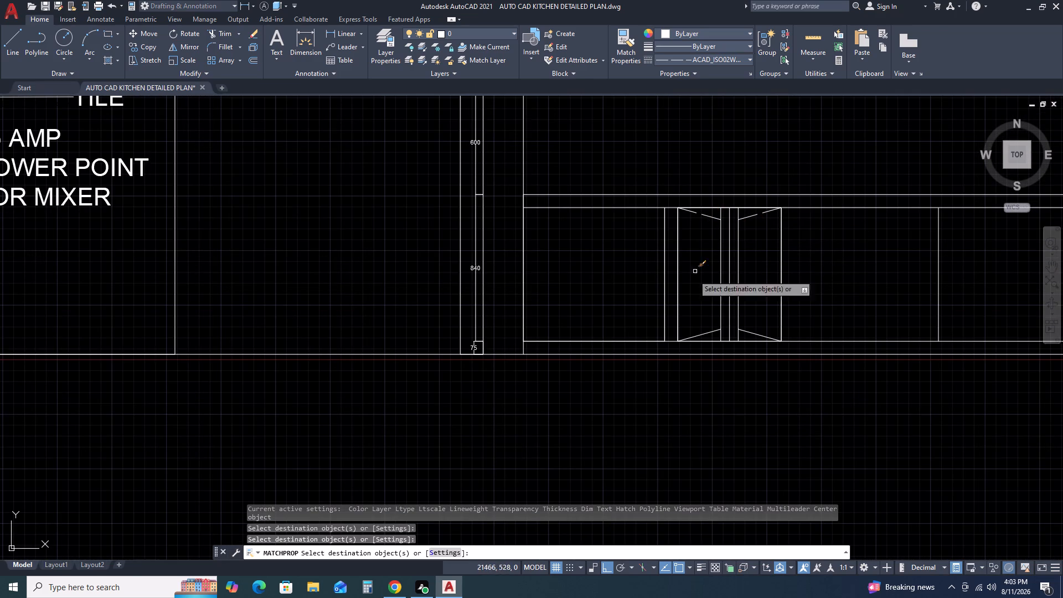
click(699, 333)
click(711, 336)
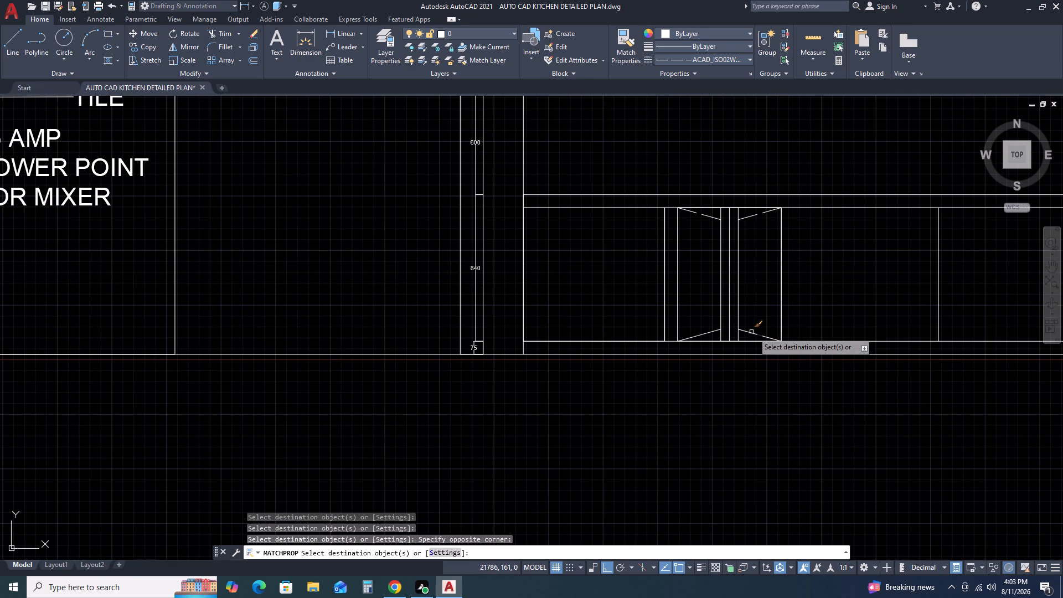
click(756, 334)
click(751, 332)
key(Escape)
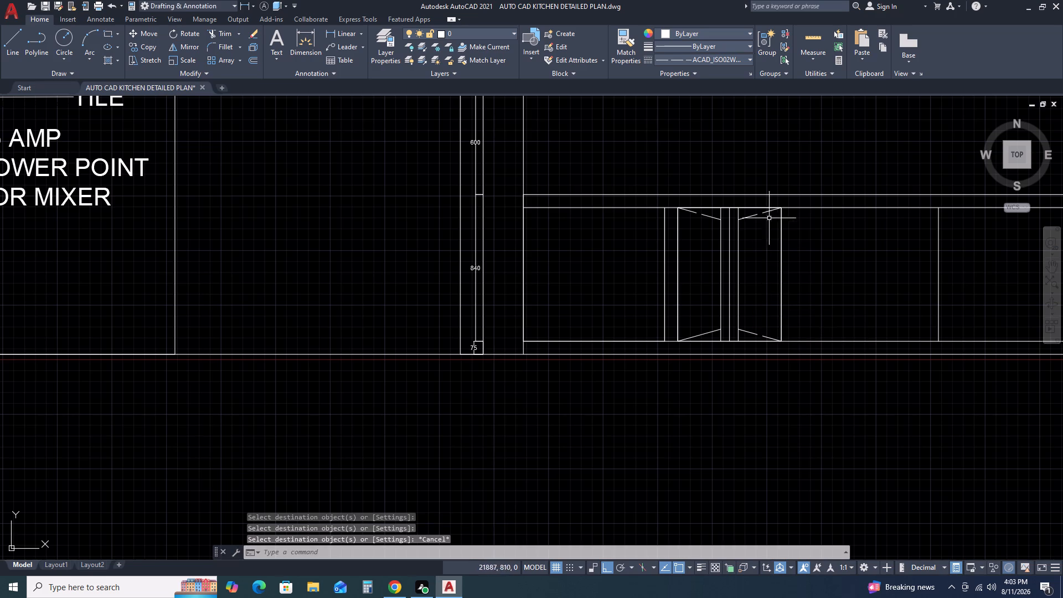
Delete the vertical centre line between the two doors of the second cabinet.
scroll(753, 231, up, 2)
click(699, 288)
click(674, 264)
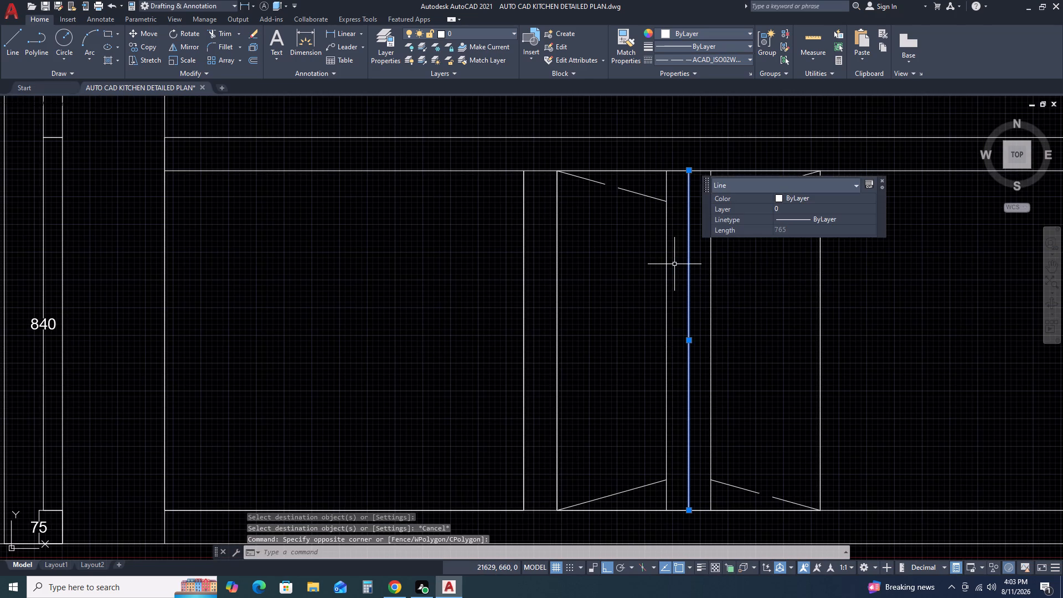
key(Delete)
Trim the inner vertical door lines above and below the slanted lines, at both ends of the second cabinet's two doors.
scroll(694, 282, down, 2)
middle_drag(744, 326, 723, 283)
middle_drag(722, 280, 716, 261)
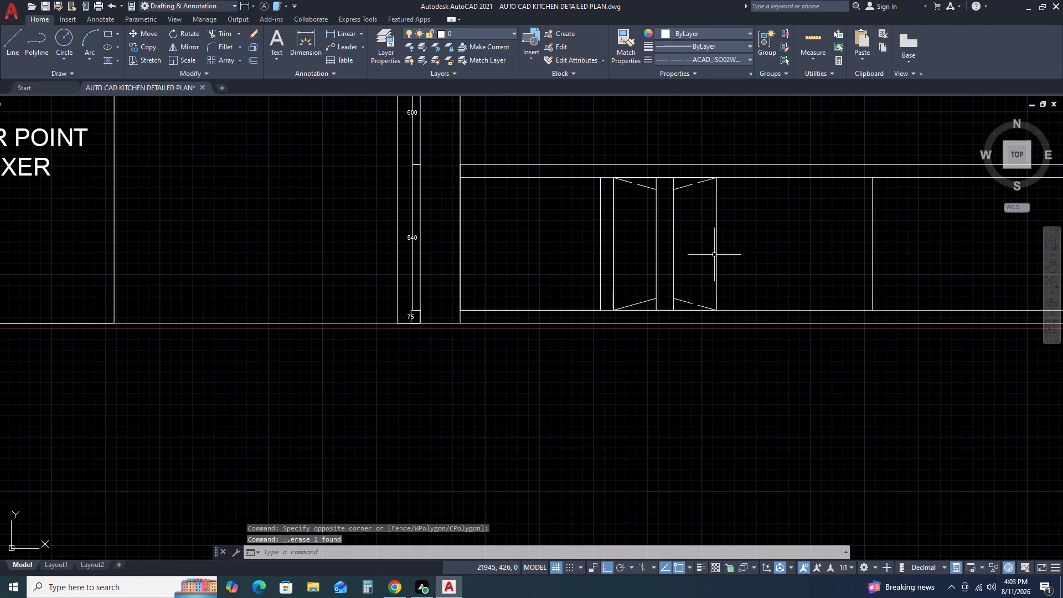
text(TR)
key(space)
scroll(680, 301, up, 2)
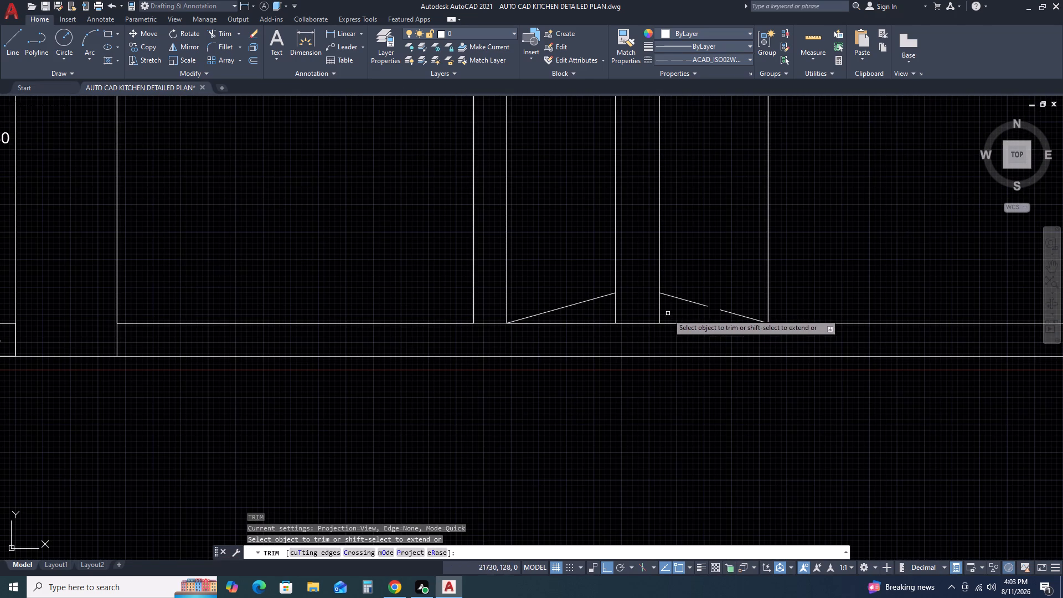
click(668, 313)
click(621, 308)
scroll(648, 304, down, 1)
scroll(628, 307, up, 3)
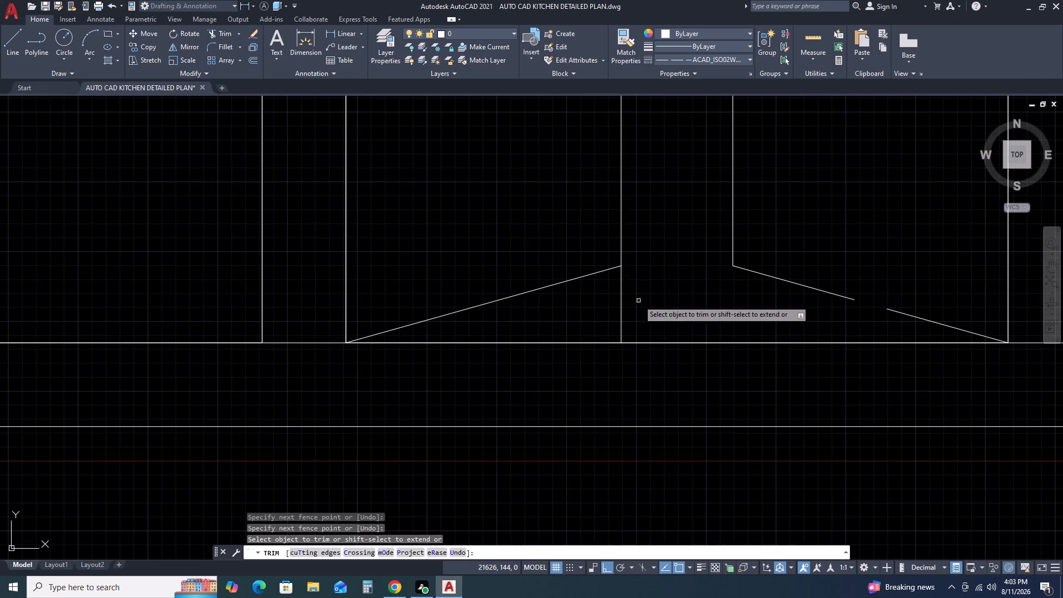
click(638, 300)
click(597, 315)
scroll(644, 308, down, 4)
scroll(647, 109, up, 2)
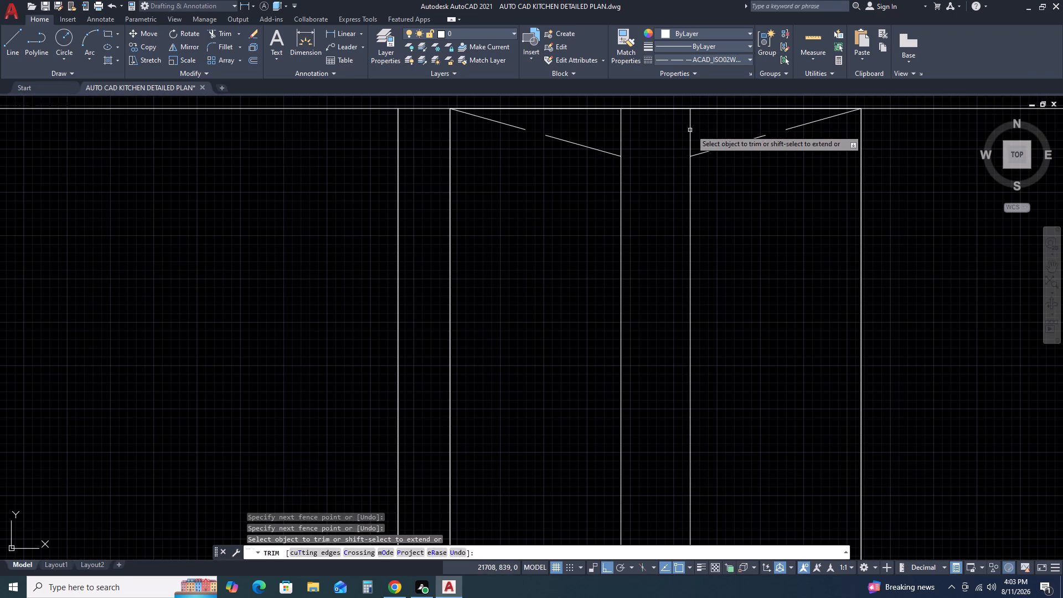
click(695, 126)
click(603, 132)
scroll(607, 132, down, 3)
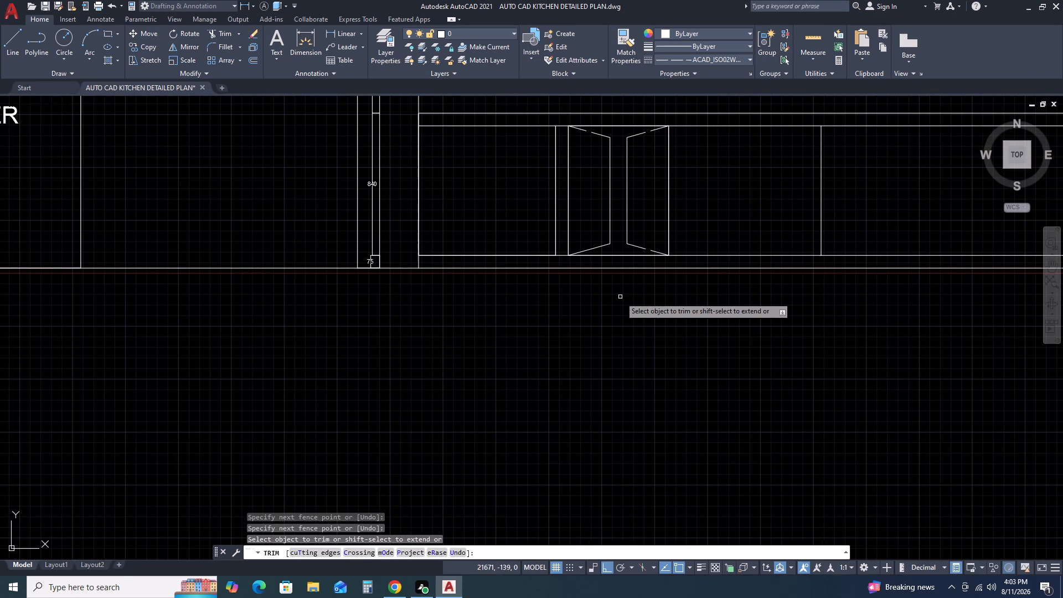
key(Escape)
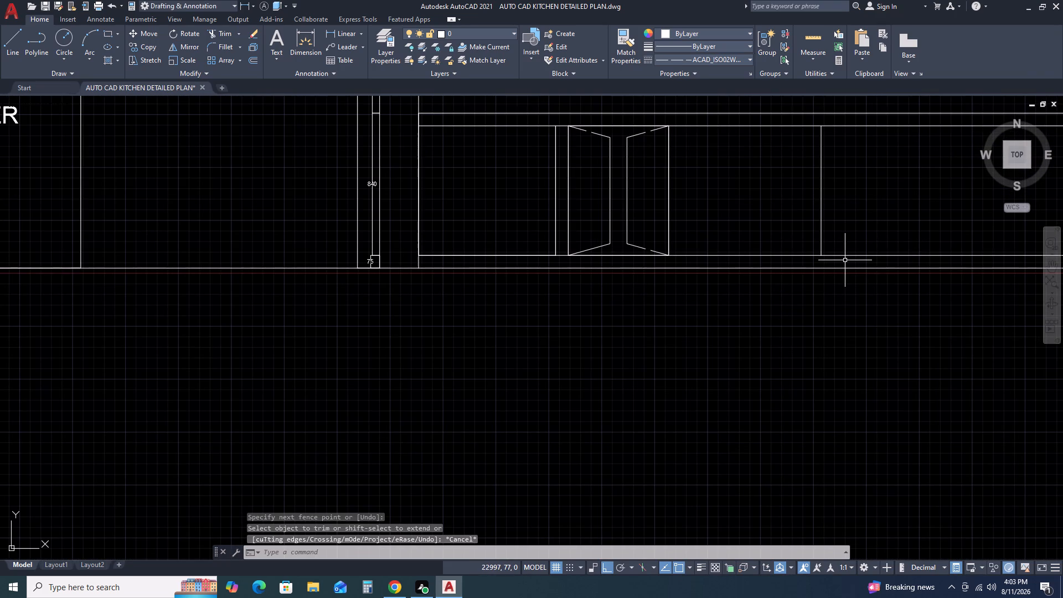
Match the second cabinet's lower-left slanted line to the dashed lower-right one.
text(MA)
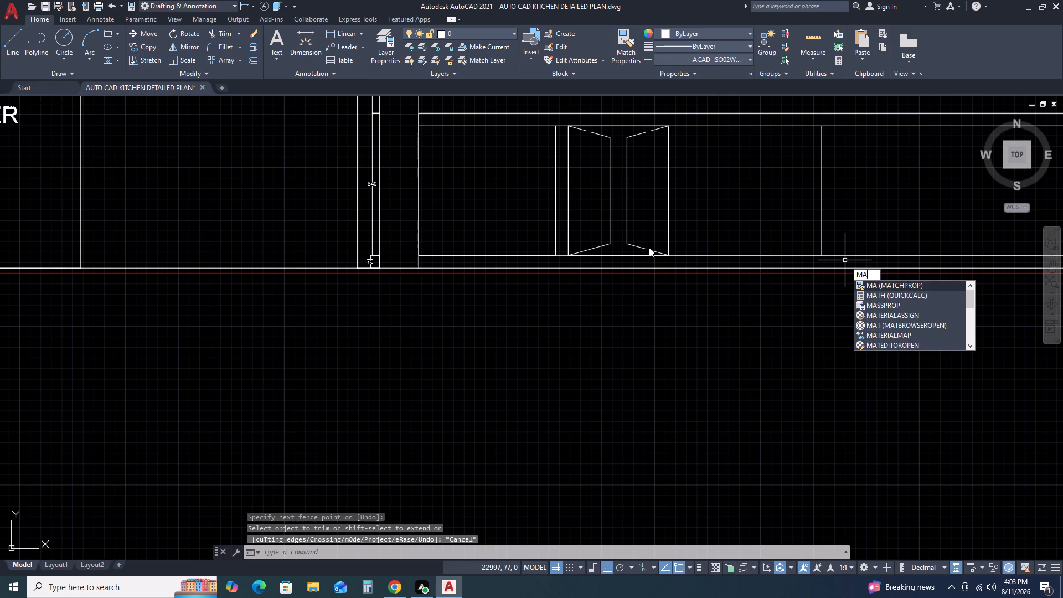
key(space)
click(636, 245)
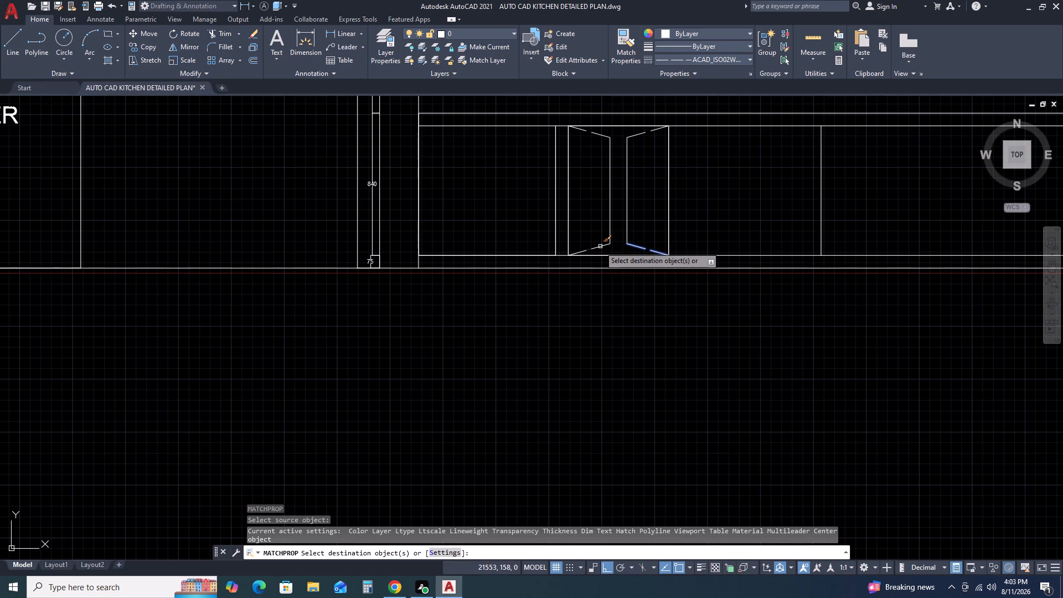
click(600, 246)
key(Escape)
Mirror the whole double-door cabinet about a vertical axis in the open bay to its right, keeping the original.
scroll(687, 230, down, 2)
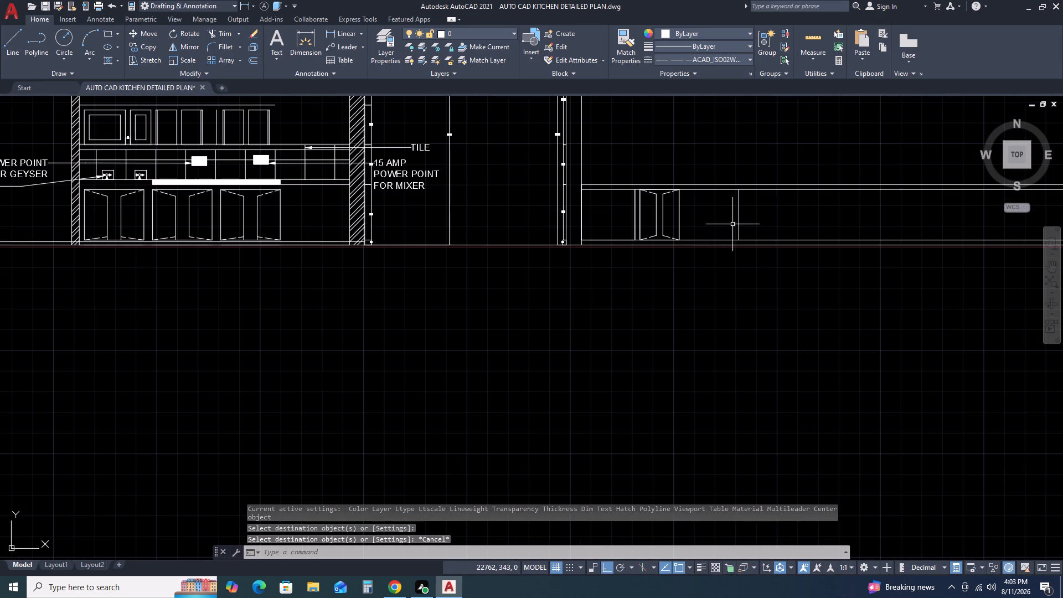
scroll(649, 194, up, 2)
double_click(611, 175)
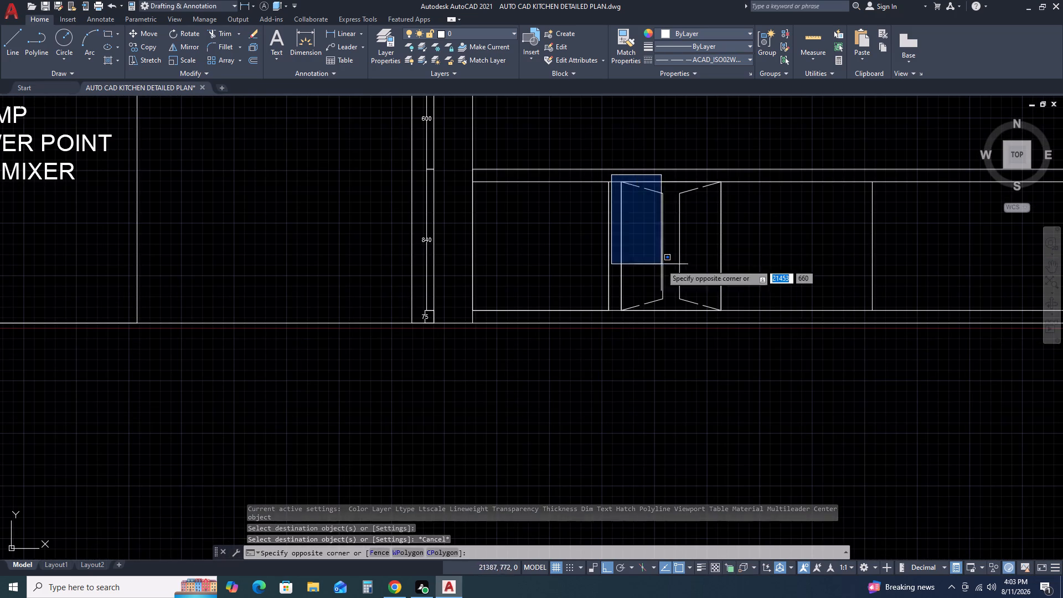
click(737, 319)
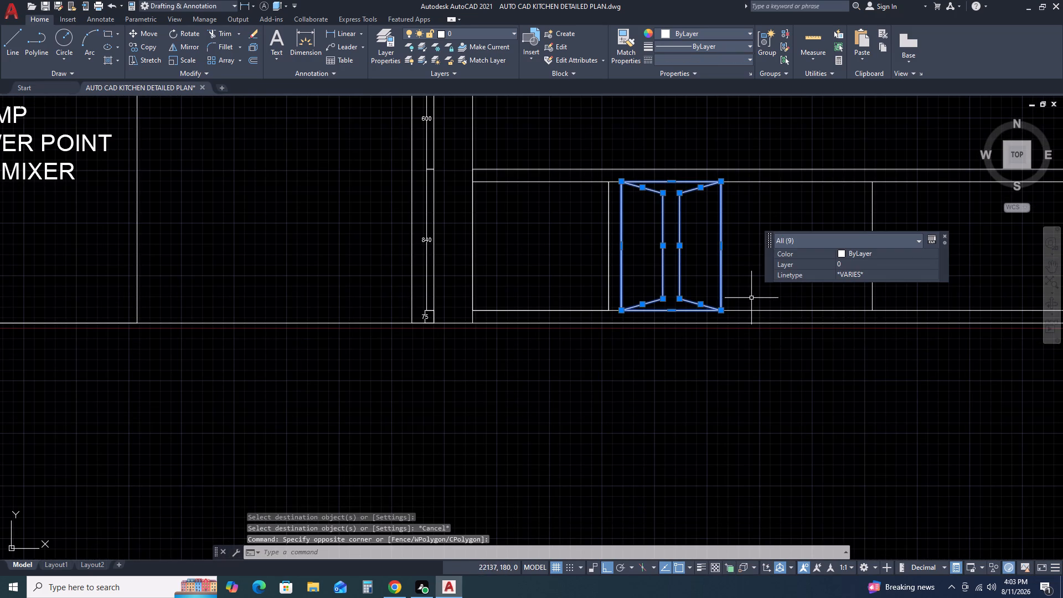
key(m)
key(i)
key(space)
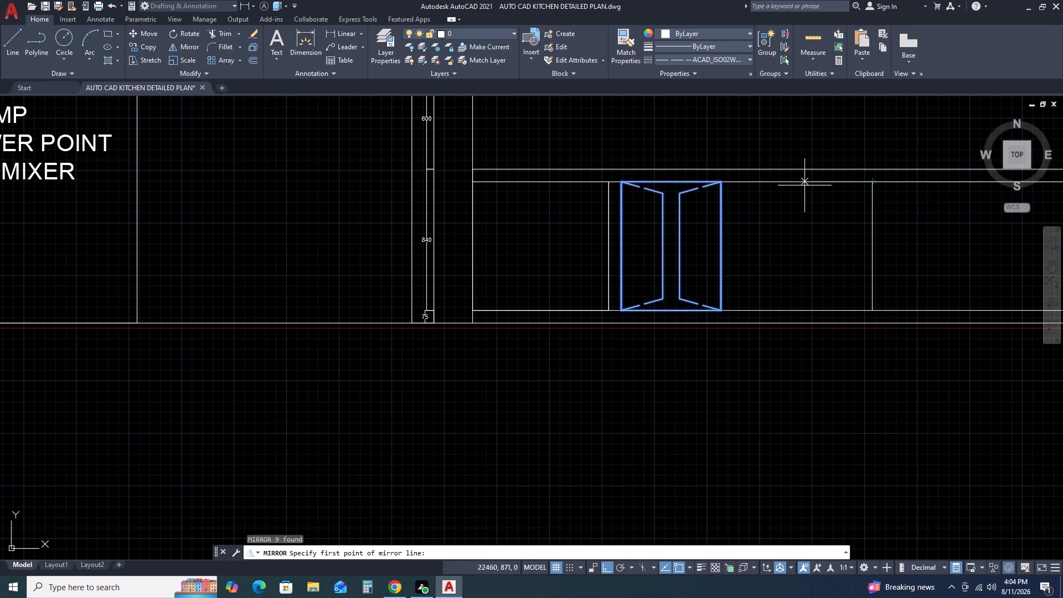
click(784, 182)
middle_drag(778, 127, 766, 150)
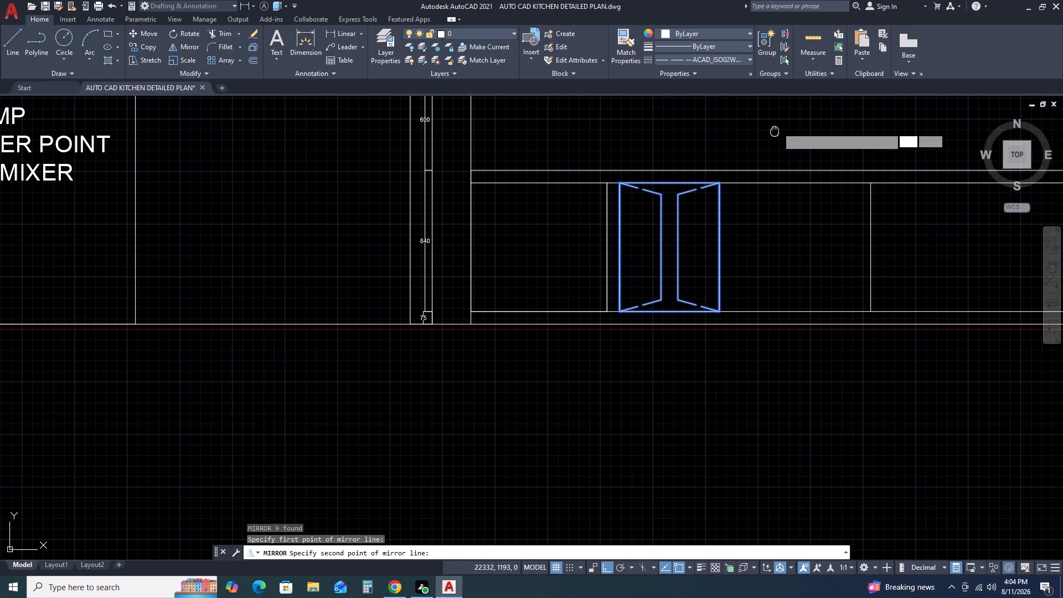
middle_drag(766, 150, 709, 226)
middle_click(709, 226)
click(728, 159)
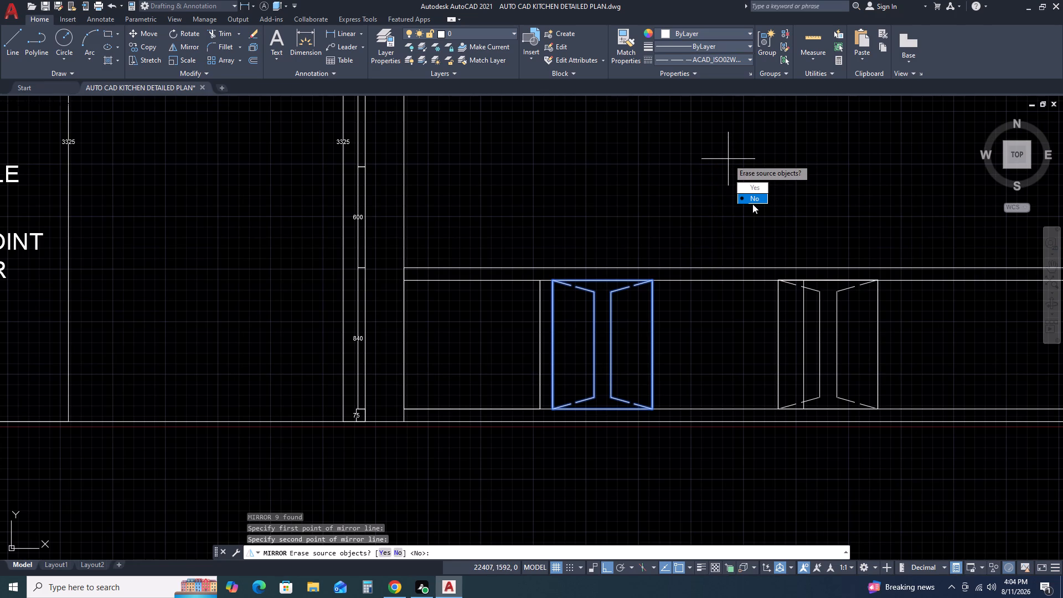
drag(756, 202, 728, 159)
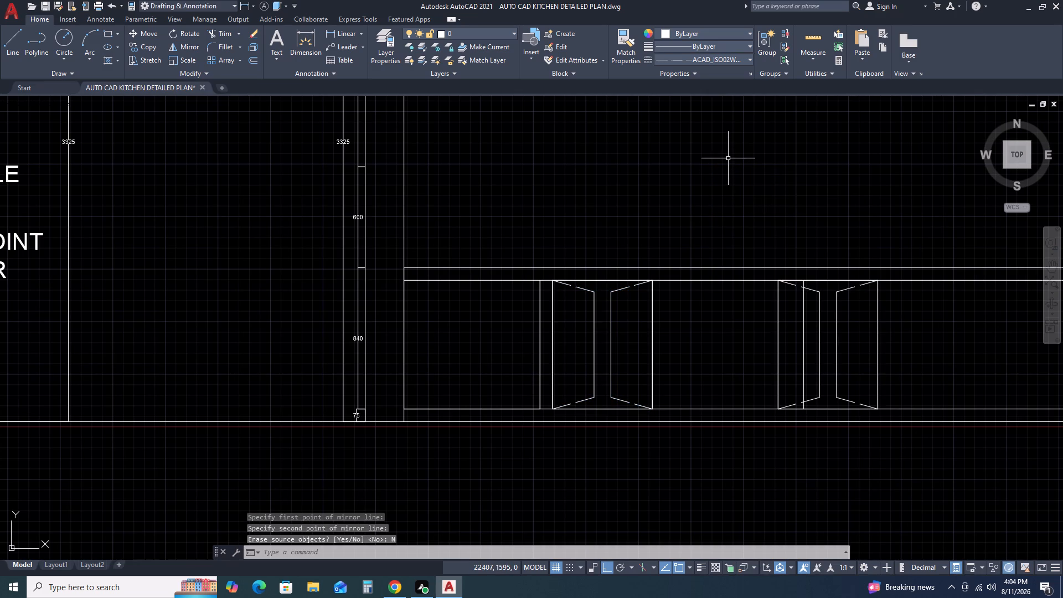
key(Escape)
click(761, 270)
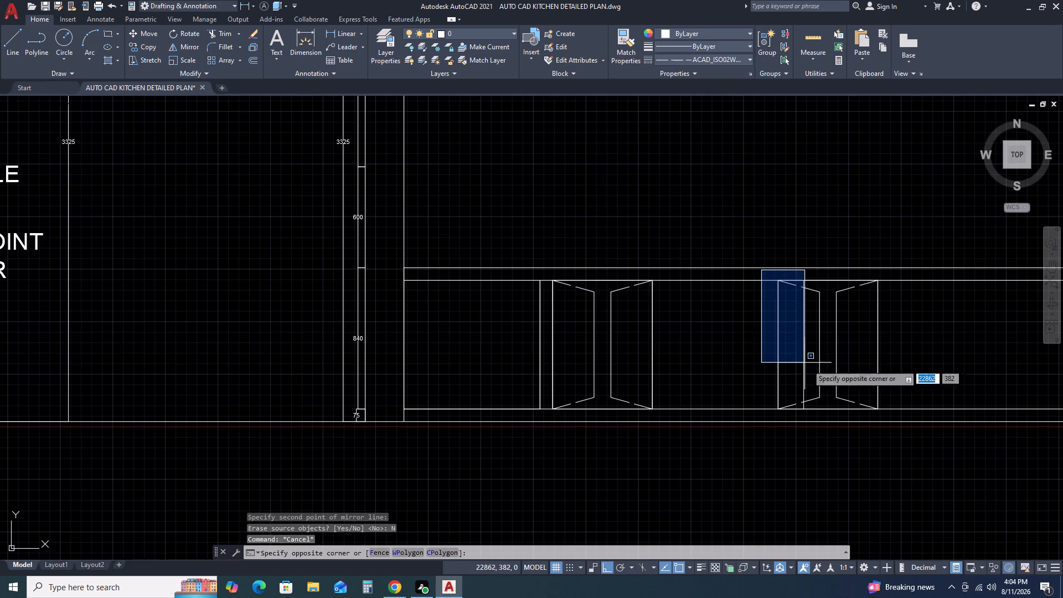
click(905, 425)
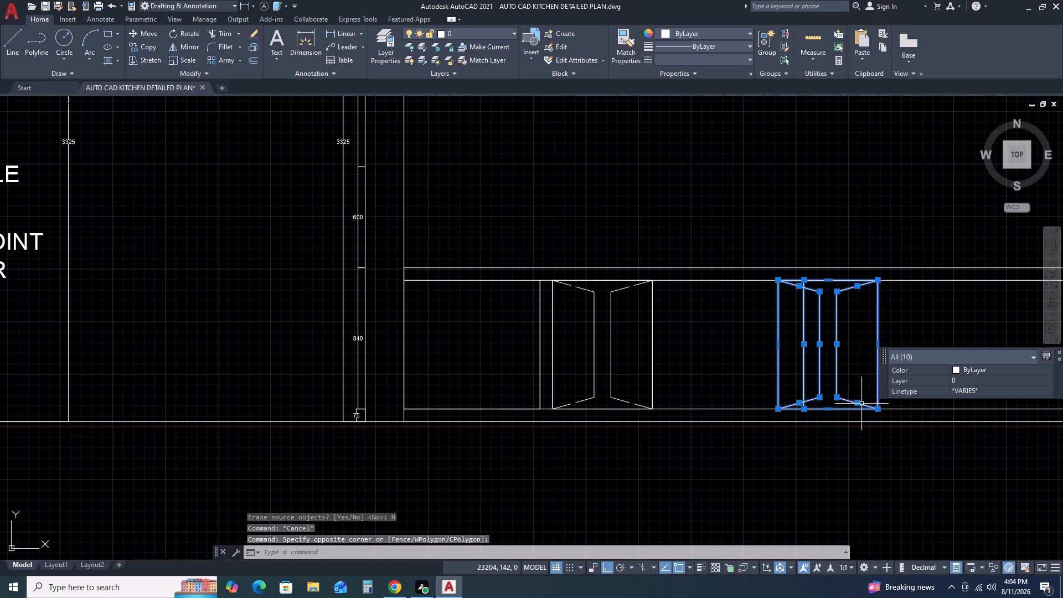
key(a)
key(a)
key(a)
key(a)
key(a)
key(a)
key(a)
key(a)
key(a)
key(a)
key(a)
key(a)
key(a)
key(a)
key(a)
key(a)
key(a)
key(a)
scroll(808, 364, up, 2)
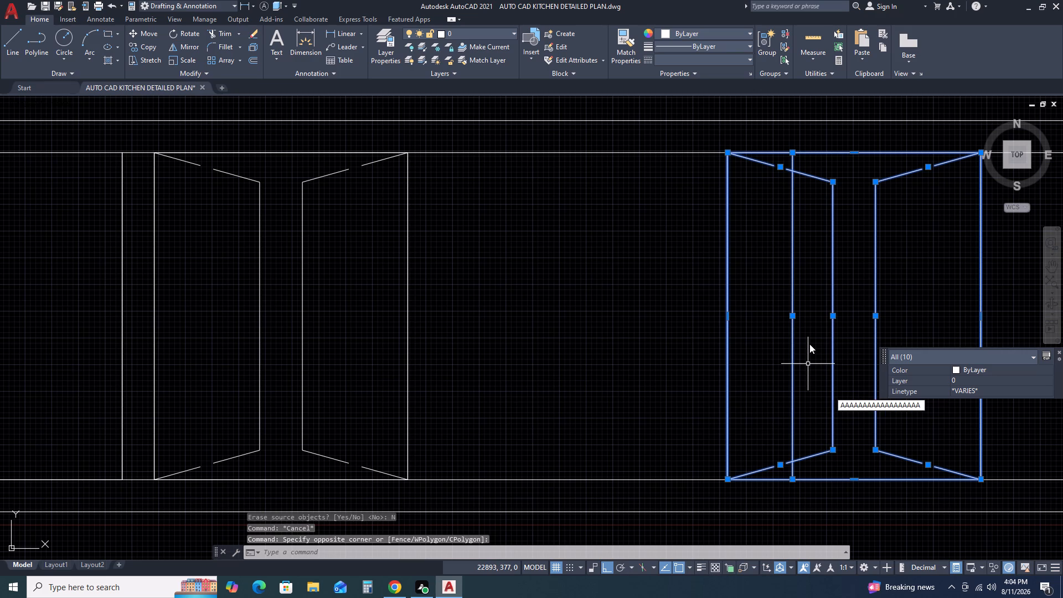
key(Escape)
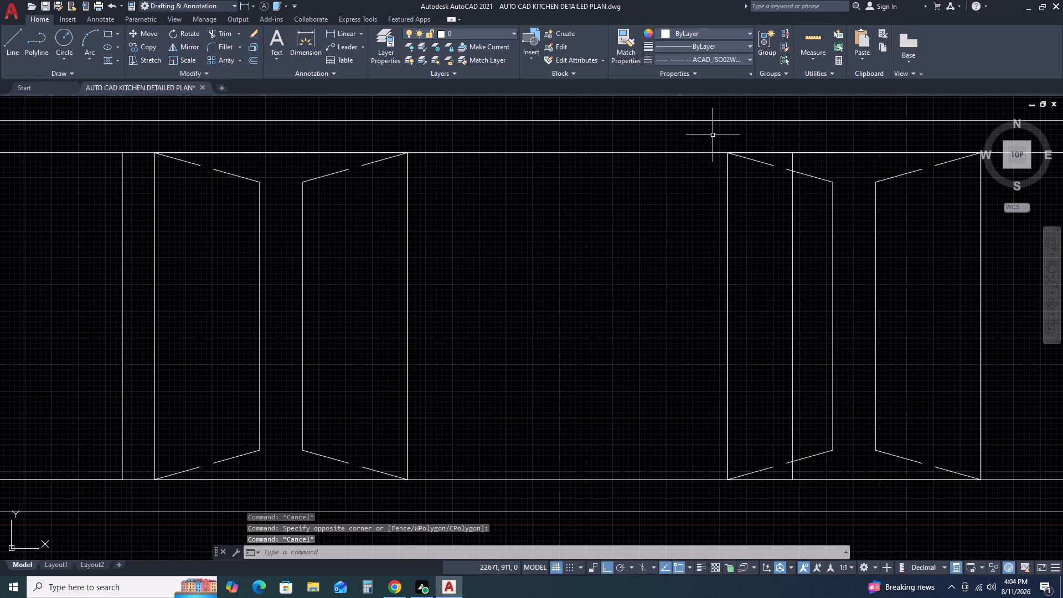
Move the mirrored double-door cabinet about 150 to the right, placing its lower-left corner on the foot of the existing vertical divider.
click(713, 134)
scroll(921, 429, down, 3)
scroll(950, 461, up, 2)
click(922, 426)
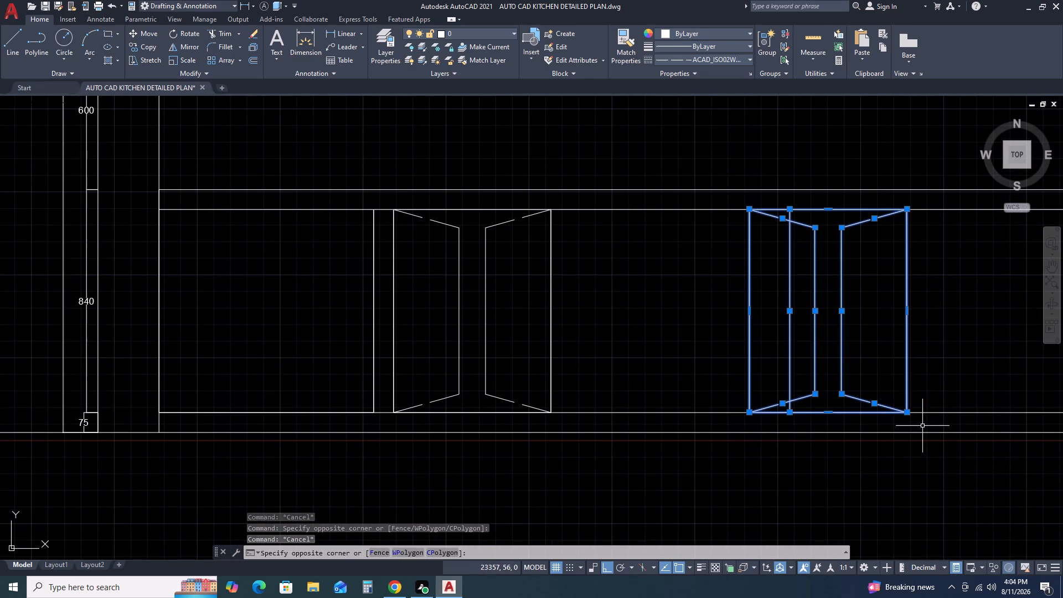
shift+scroll(795, 370, up, 2)
shift+click(793, 316)
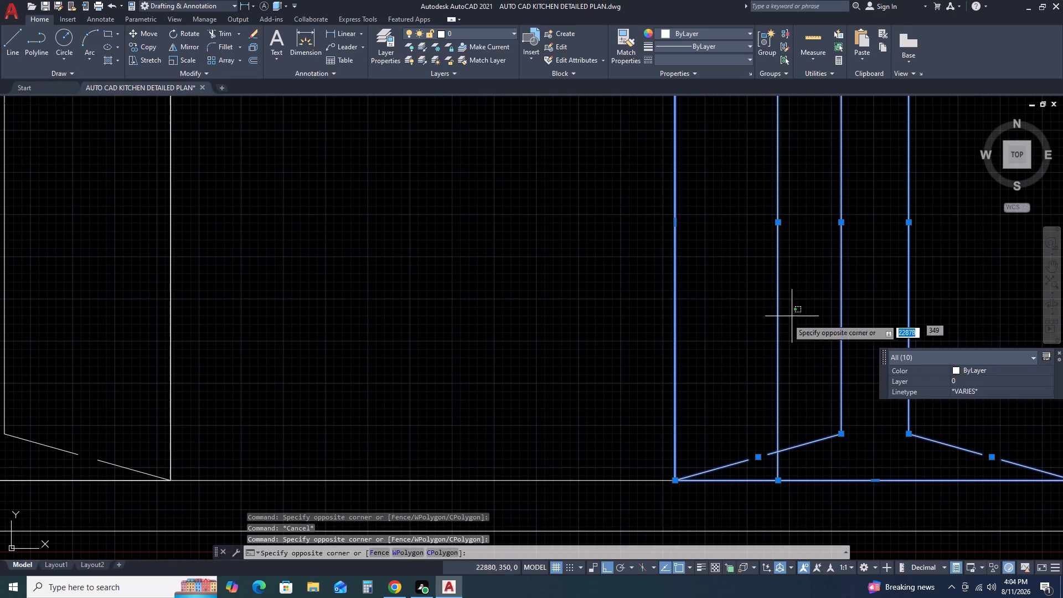
shift+click(754, 337)
scroll(729, 351, down, 1)
key(m)
key(space)
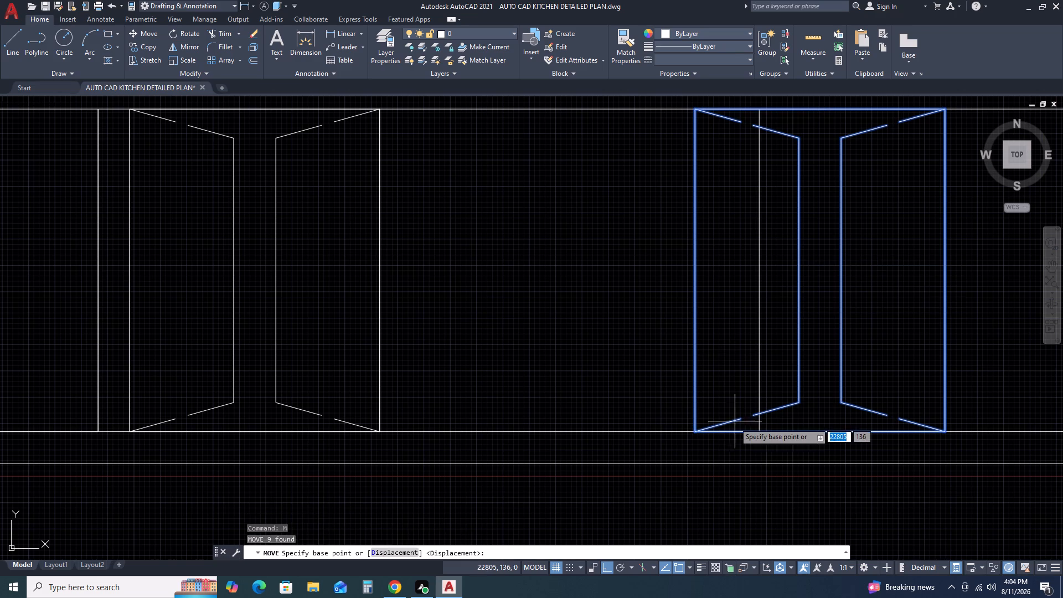
click(695, 434)
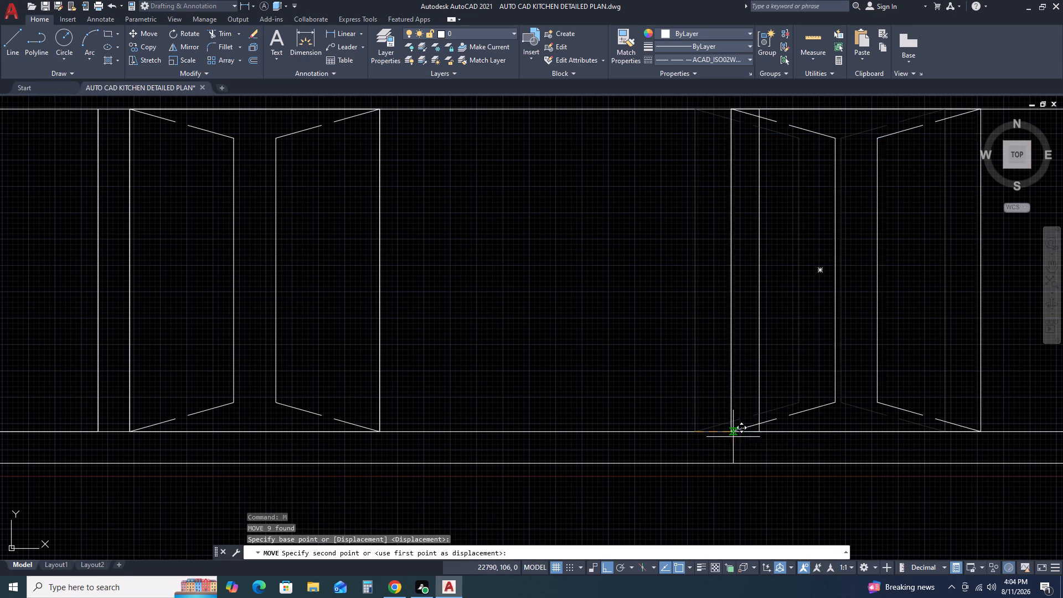
scroll(757, 436, up, 2)
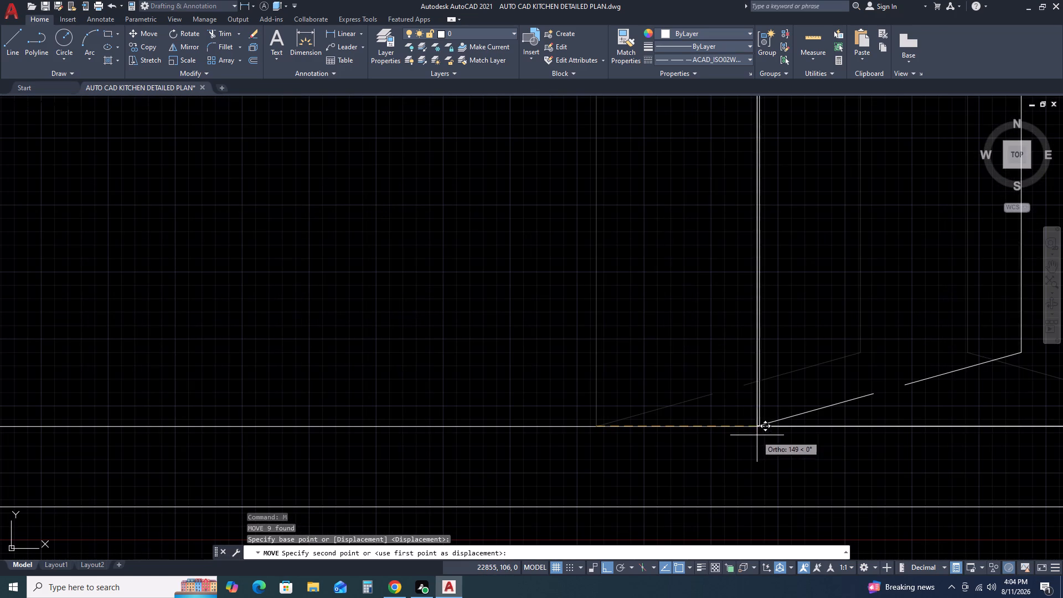
click(760, 428)
Draw a 900 horizontal line across the top of the open bay, between the two double-door cabinets' facing upper corners.
scroll(667, 418, down, 3)
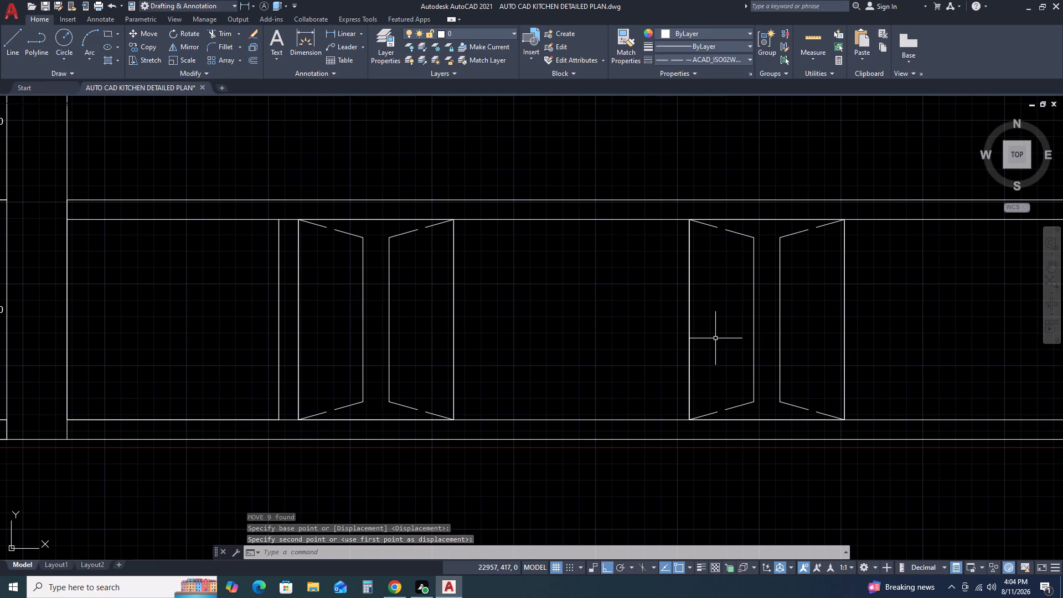
scroll(715, 338, down, 1)
middle_drag(730, 353, 694, 266)
middle_click(693, 265)
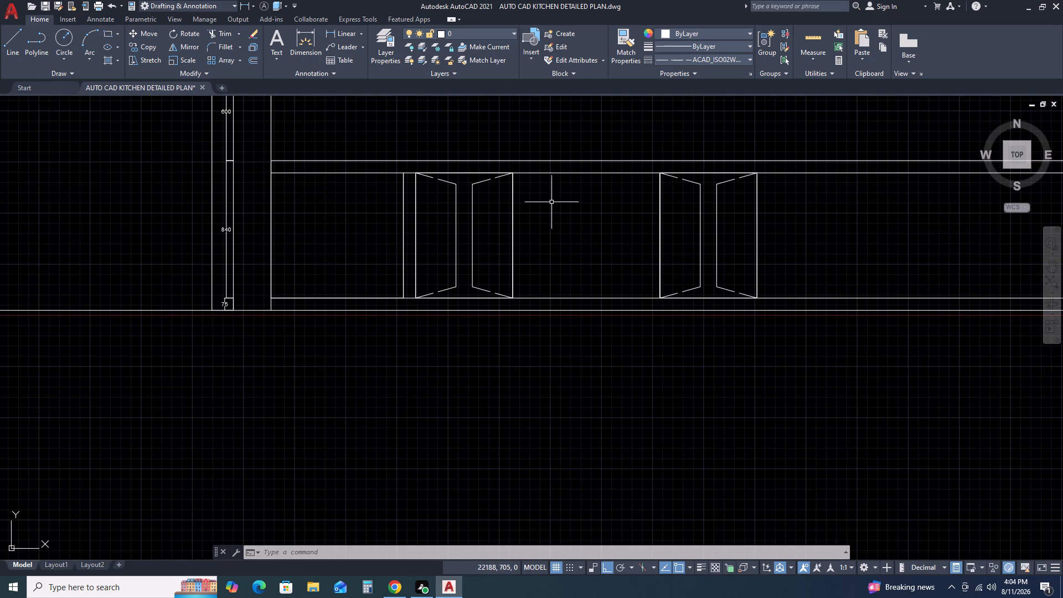
text(L)
key(space)
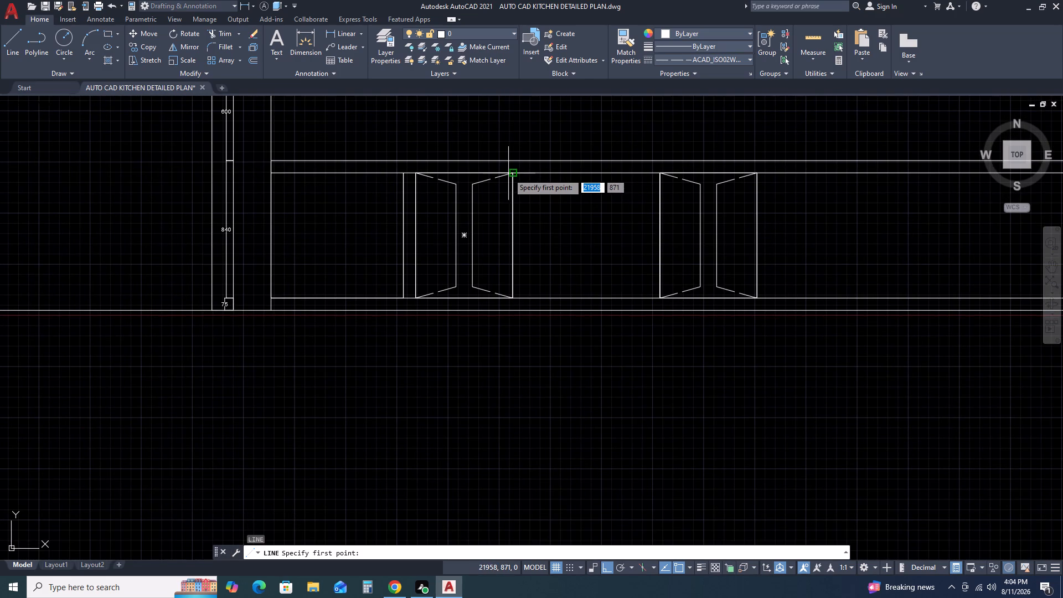
drag(512, 176, 517, 177)
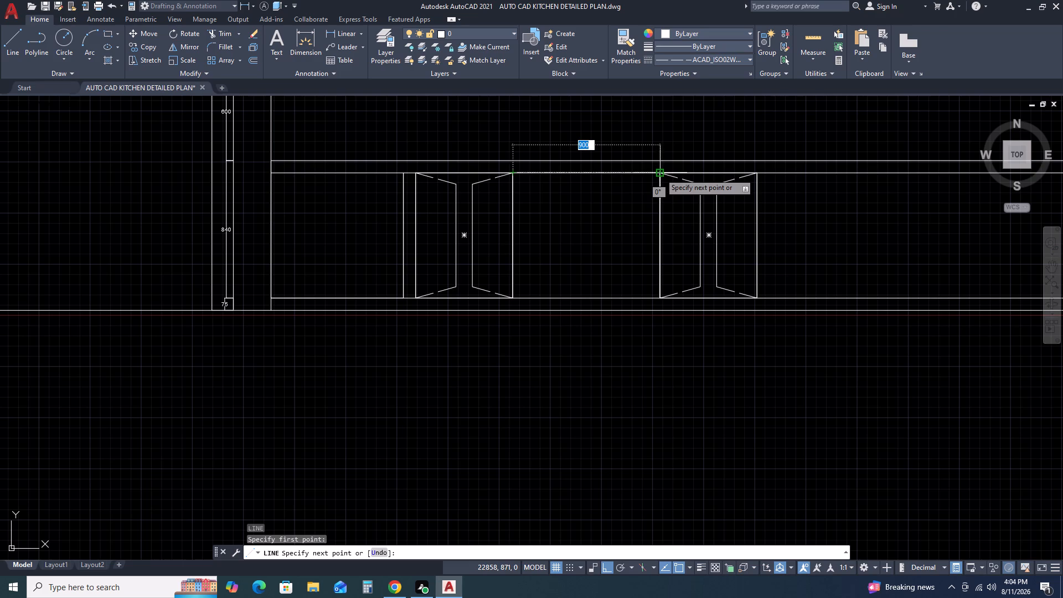
click(660, 173)
key(Escape)
Set the linetype of the new bay top line, and the current drawing linetype, to ByLayer.
click(640, 172)
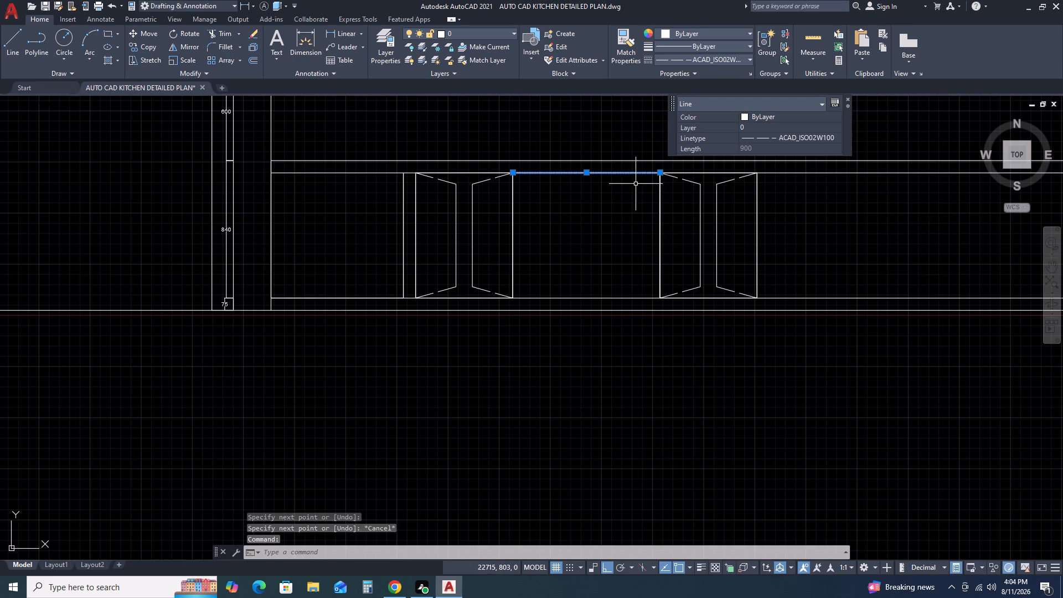
click(710, 59)
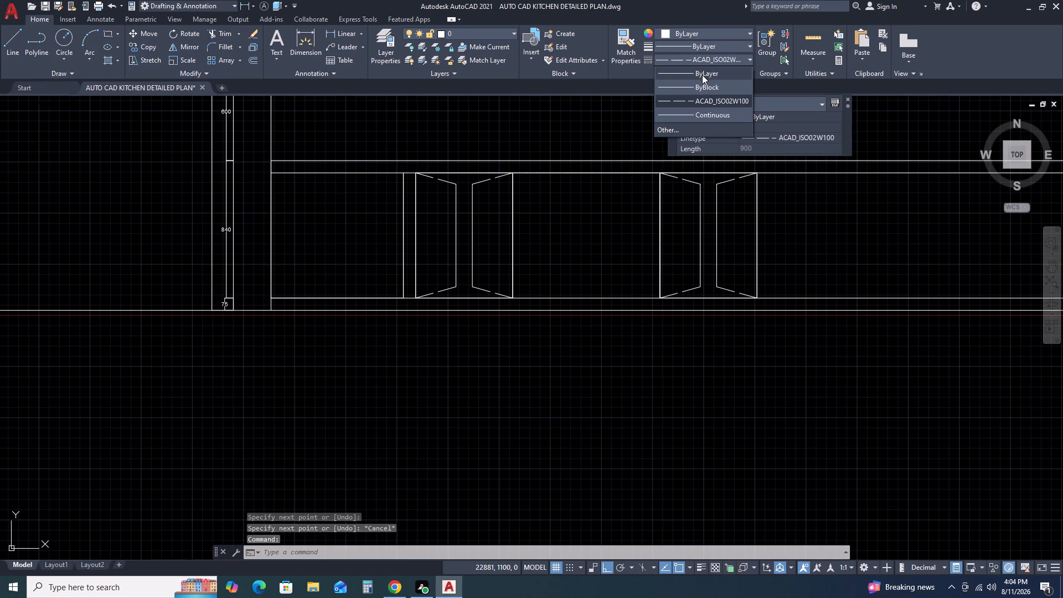
click(703, 74)
key(Escape)
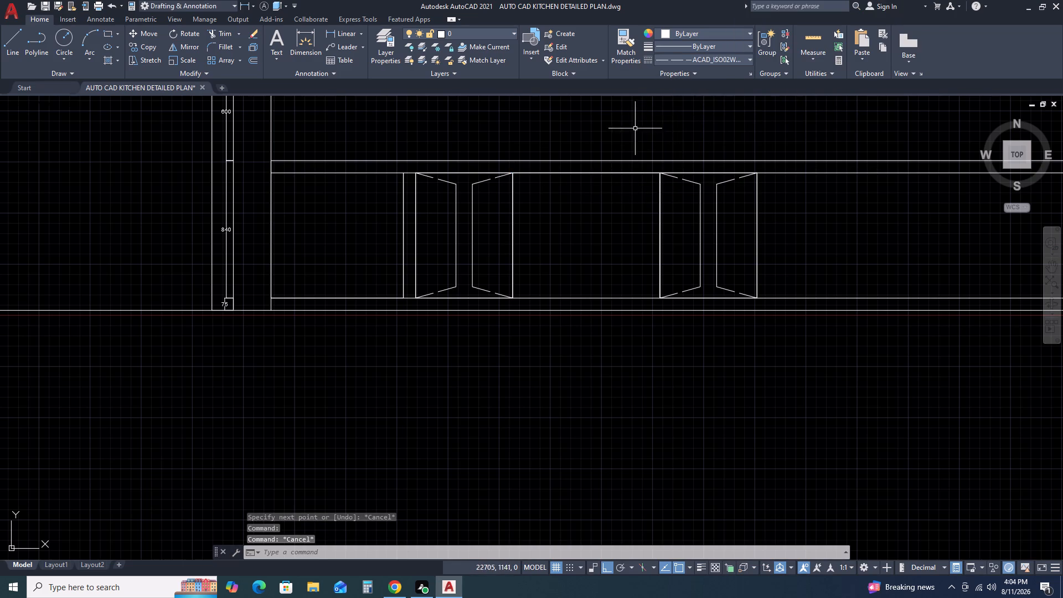
click(728, 63)
click(712, 74)
key(Escape)
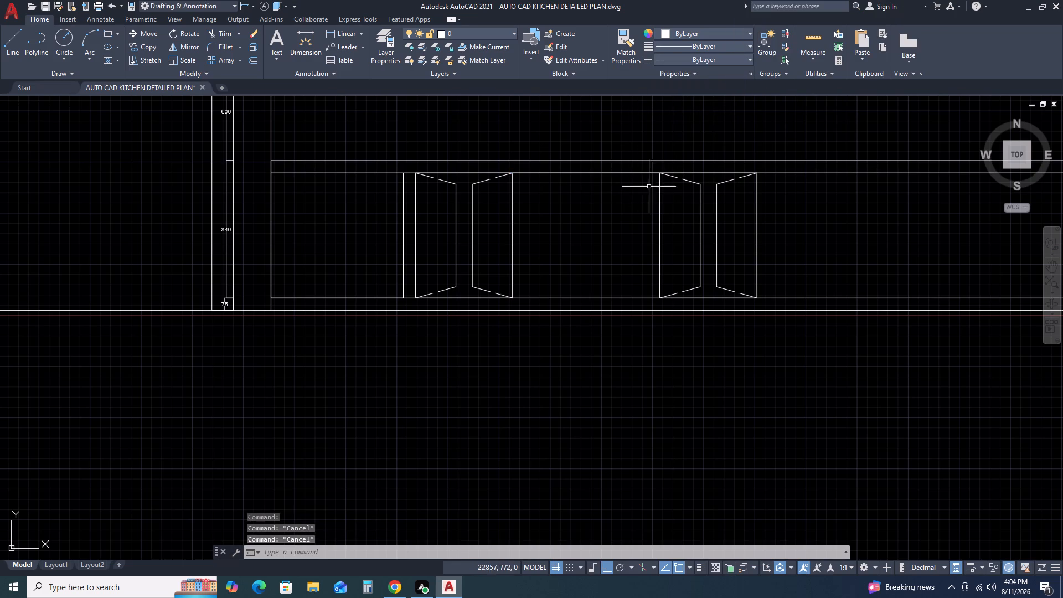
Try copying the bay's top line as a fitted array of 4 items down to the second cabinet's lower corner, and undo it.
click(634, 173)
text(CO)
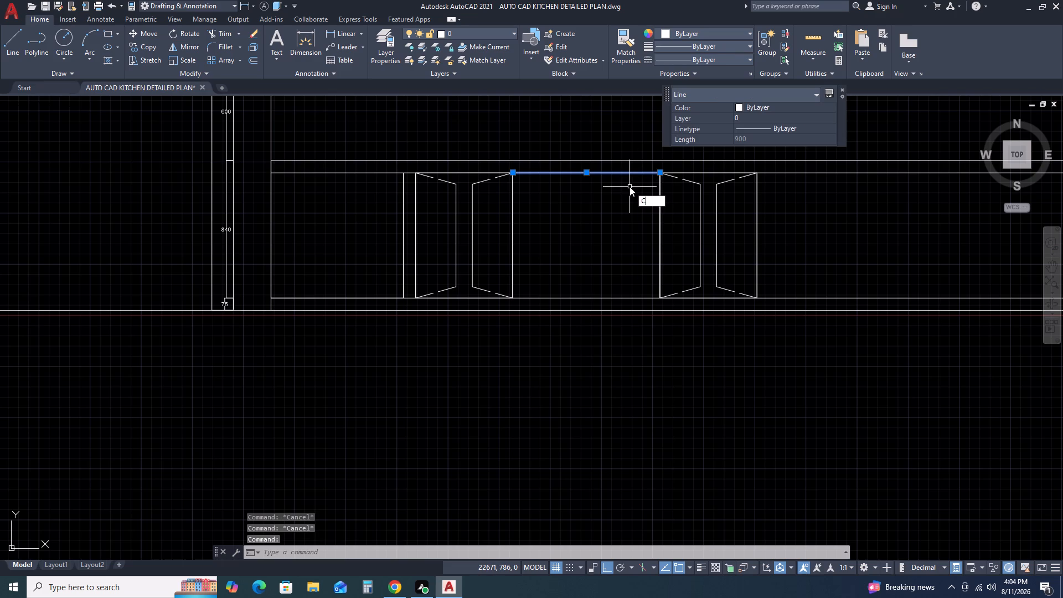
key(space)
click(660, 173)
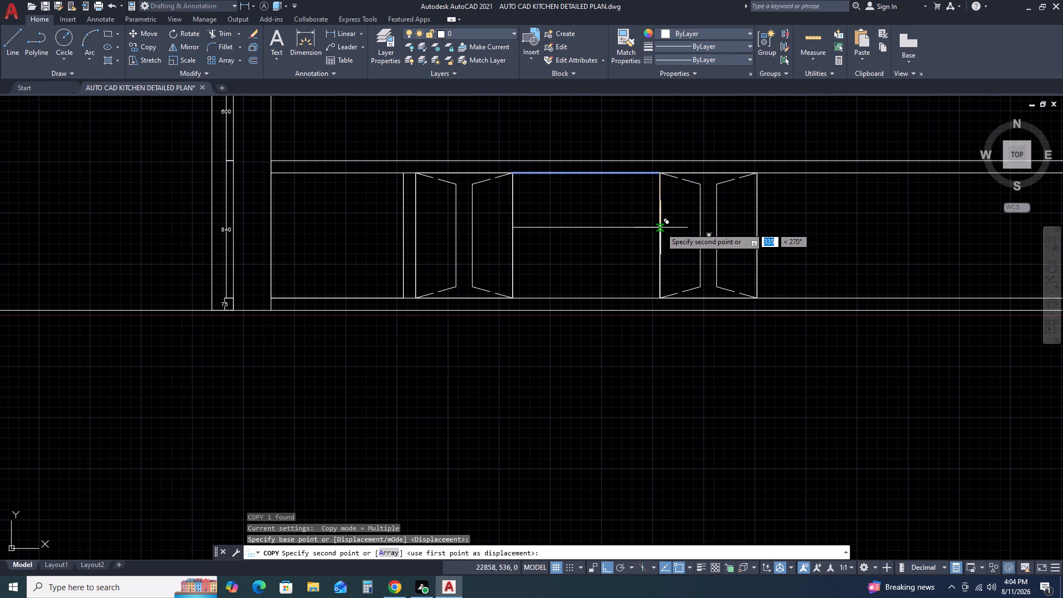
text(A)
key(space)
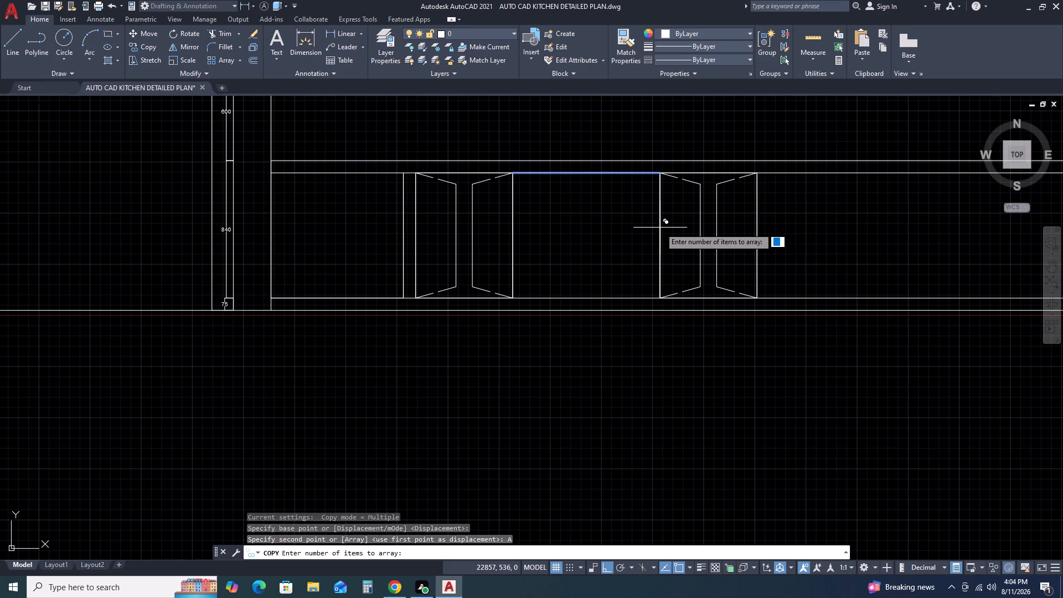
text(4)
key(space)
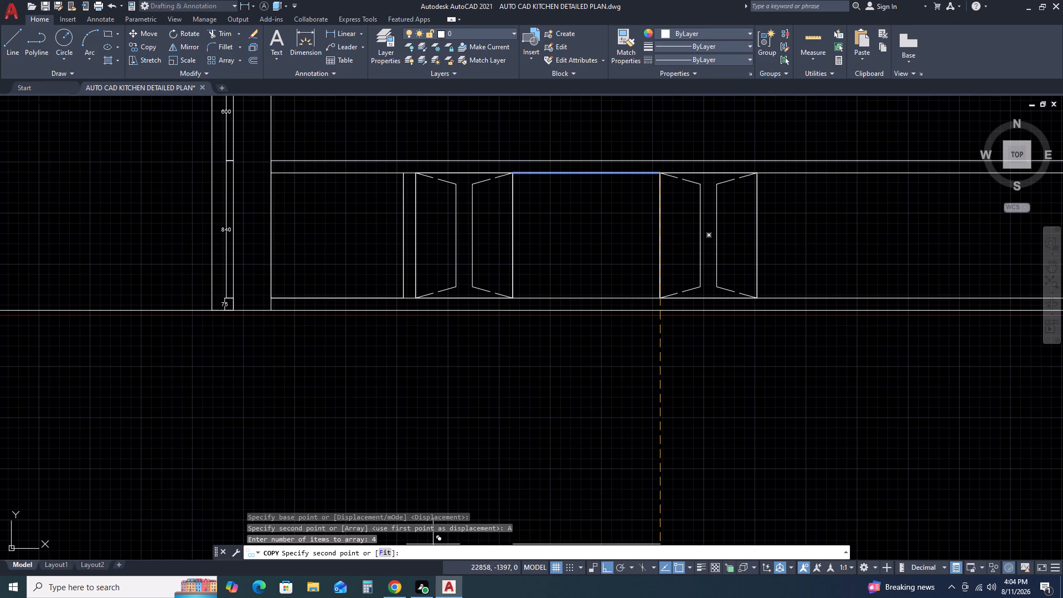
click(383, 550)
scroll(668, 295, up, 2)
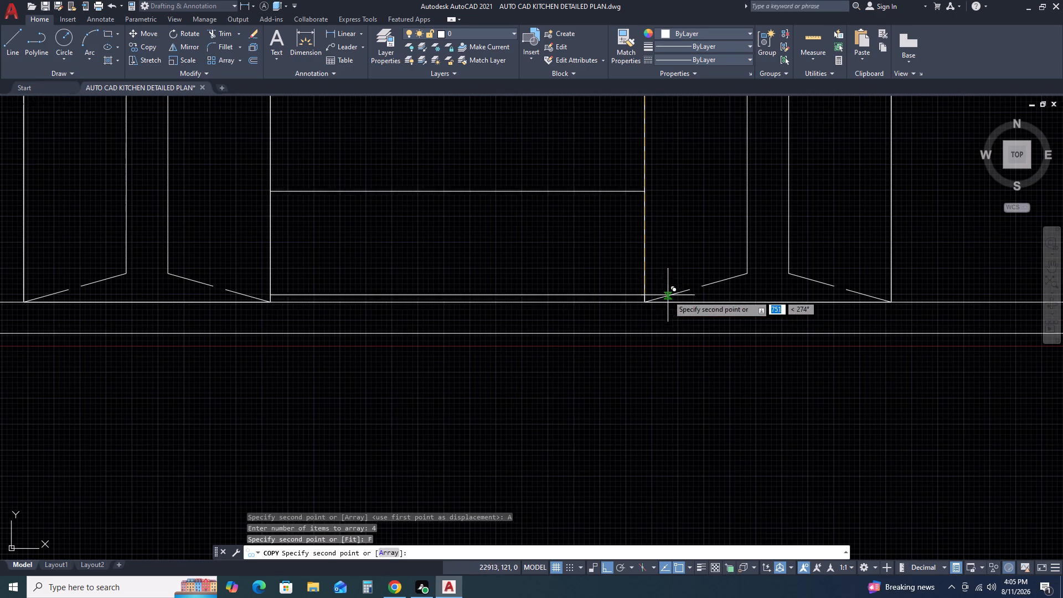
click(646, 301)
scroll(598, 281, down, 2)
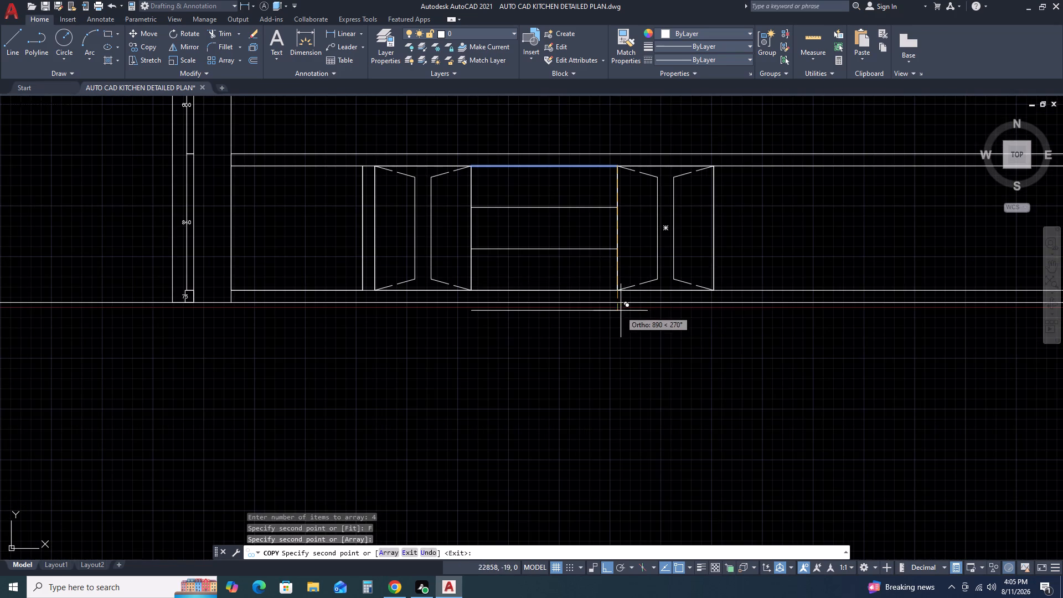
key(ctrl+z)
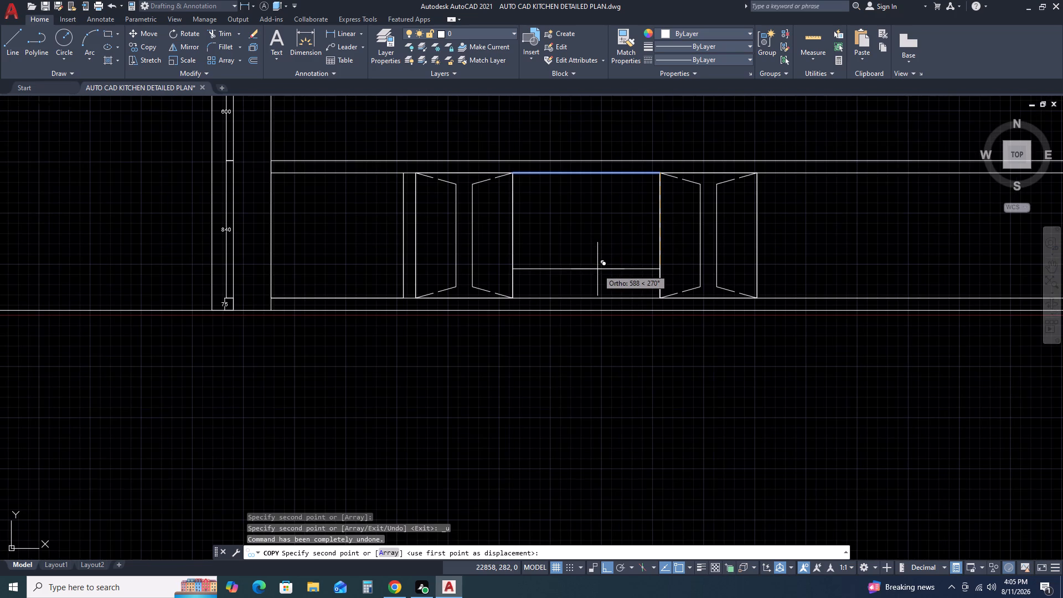
Copy the bay's top line as a fitted array of 5 items ending at the second cabinet's lower-left corner.
text(A)
key(space)
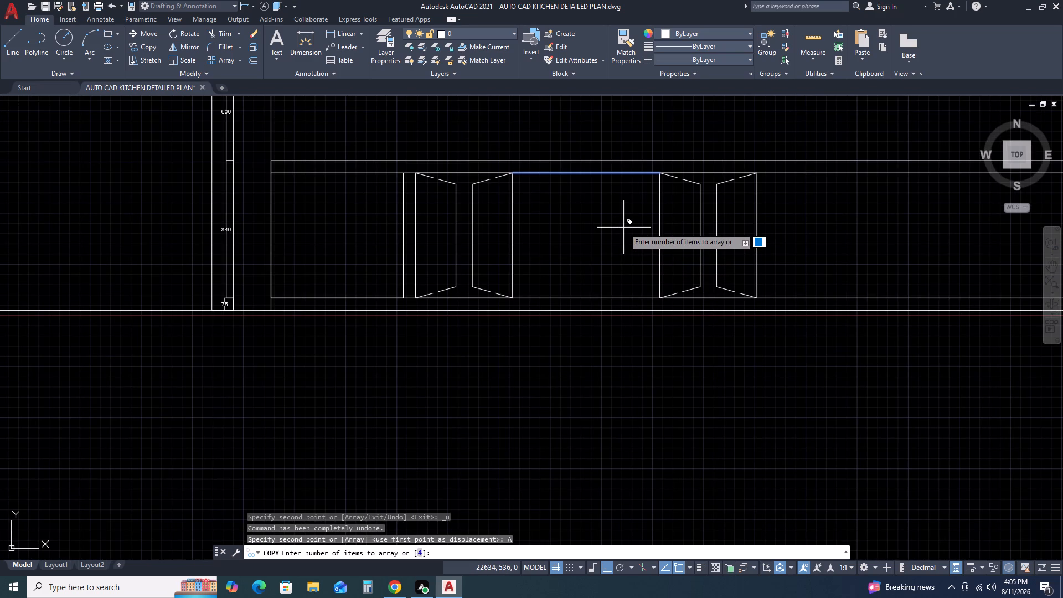
text(5)
key(space)
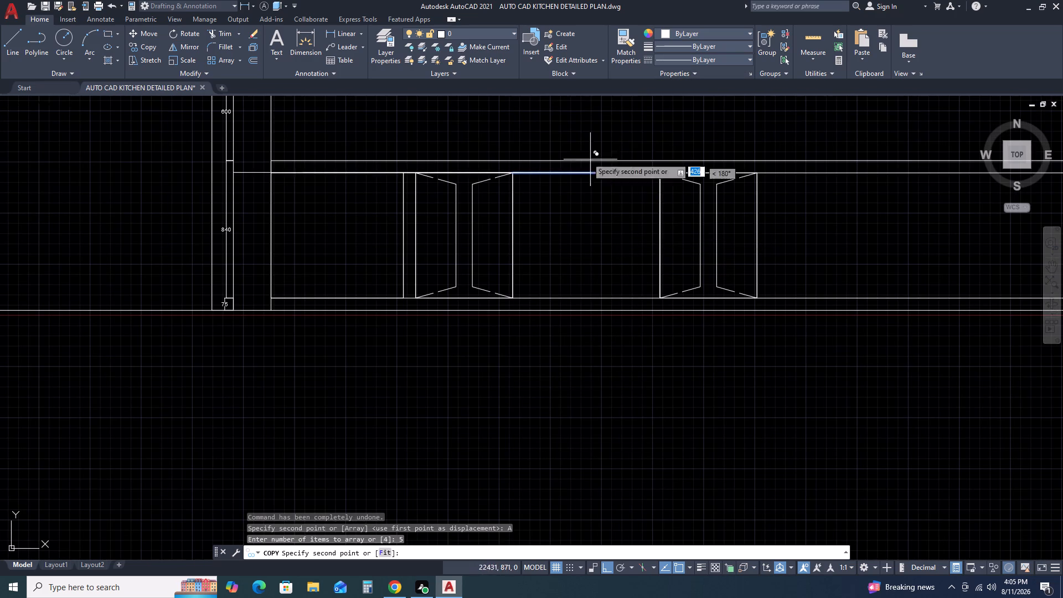
click(389, 554)
scroll(666, 270, up, 2)
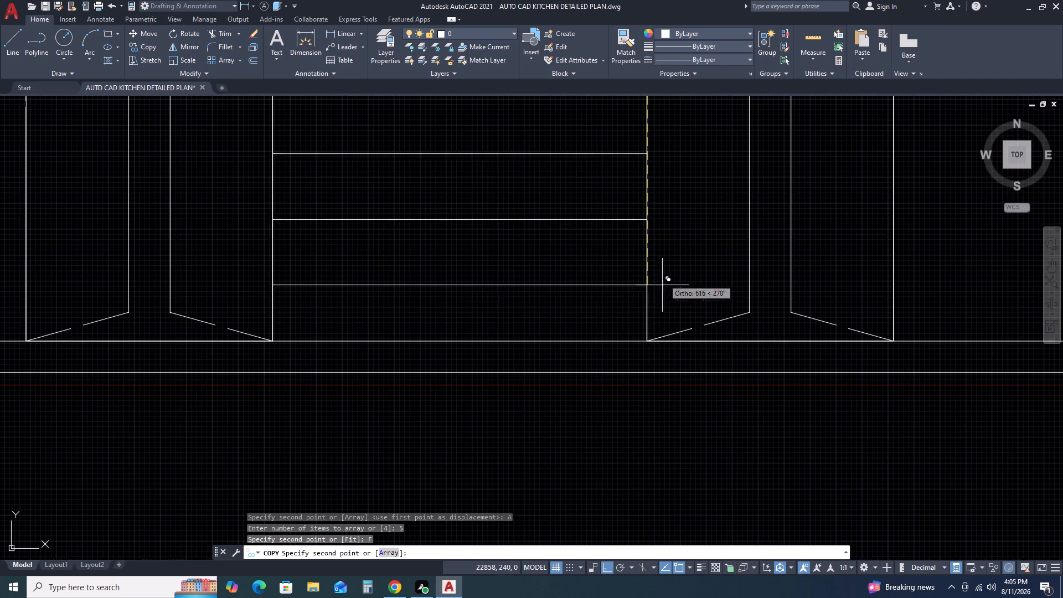
click(647, 340)
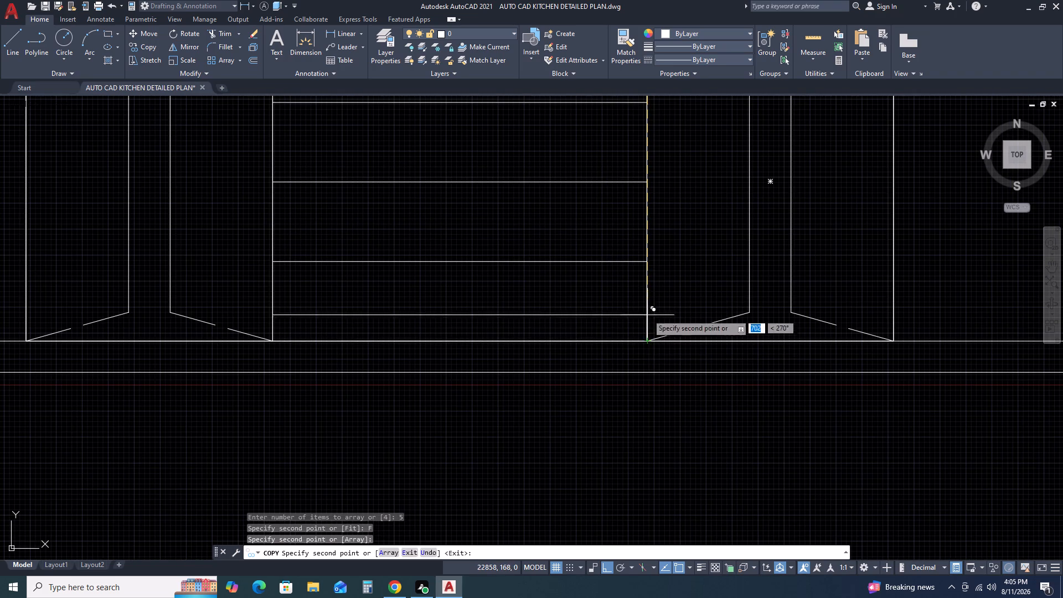
key(Escape)
scroll(646, 288, down, 1)
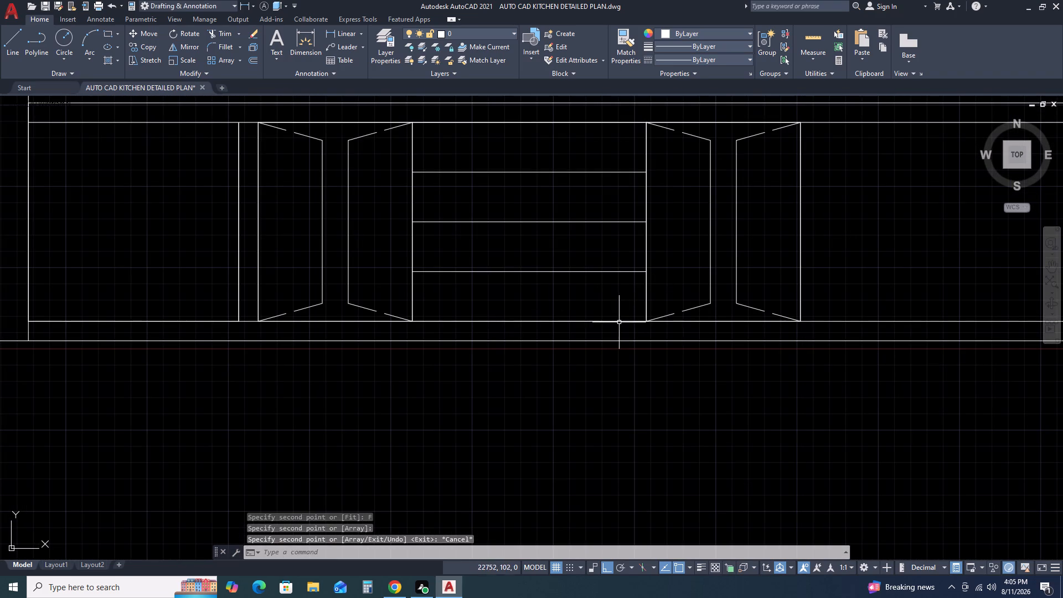
scroll(652, 298, down, 1)
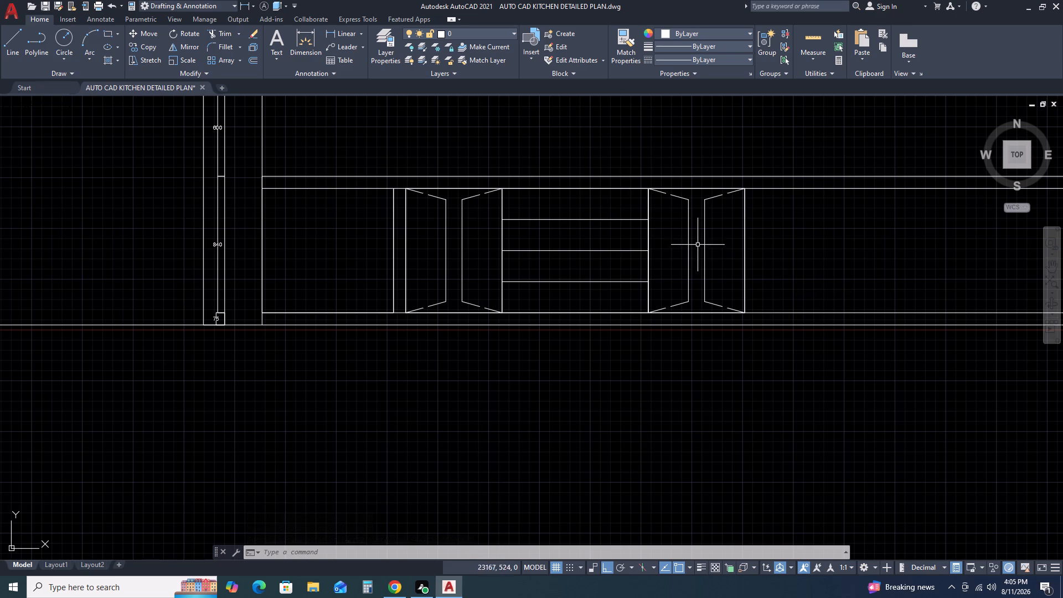
click(594, 219)
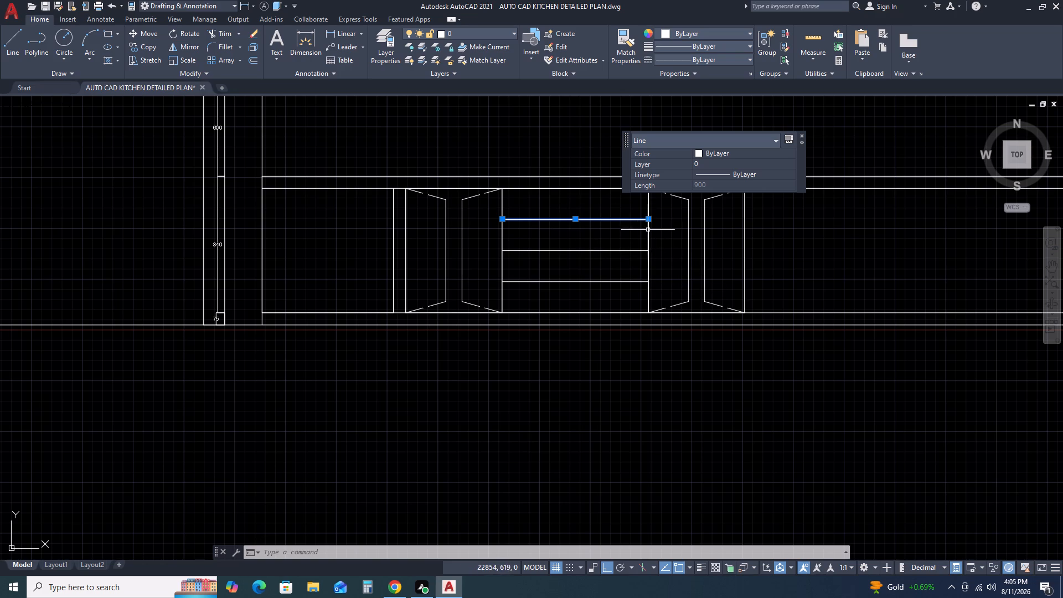
key(Escape)
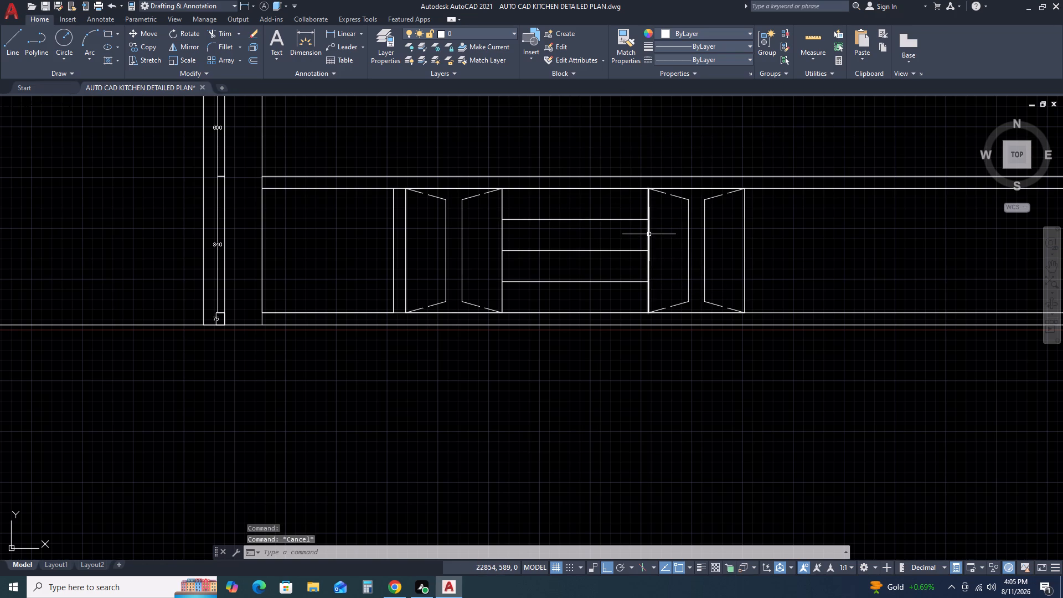
Offset the vertical line between the drawer bay and the second double-door cabinet by 10 into that cabinet.
click(649, 234)
text(O)
key(space)
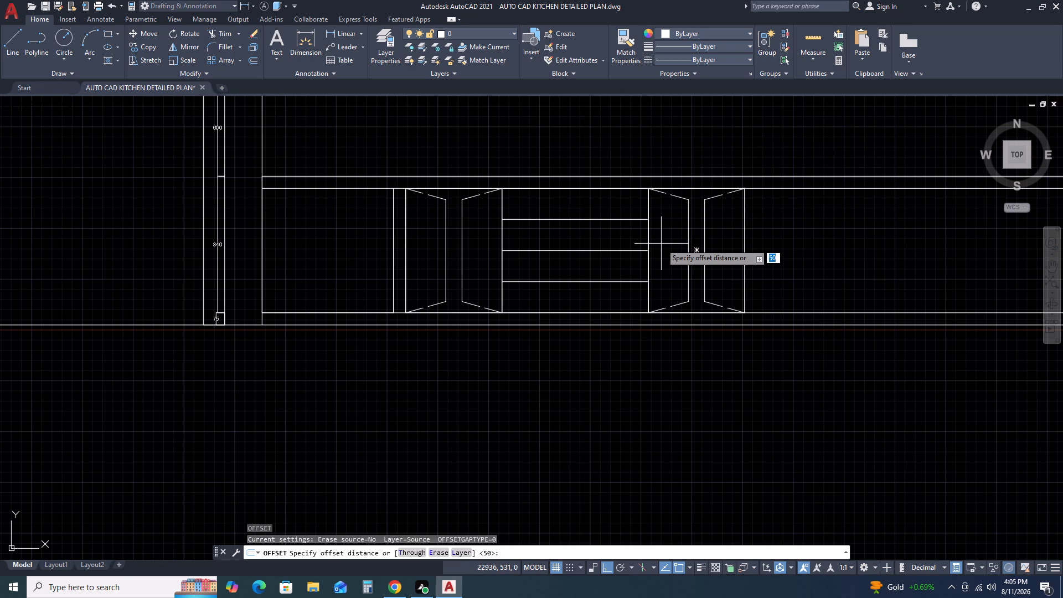
key(1)
text(0)
key(space)
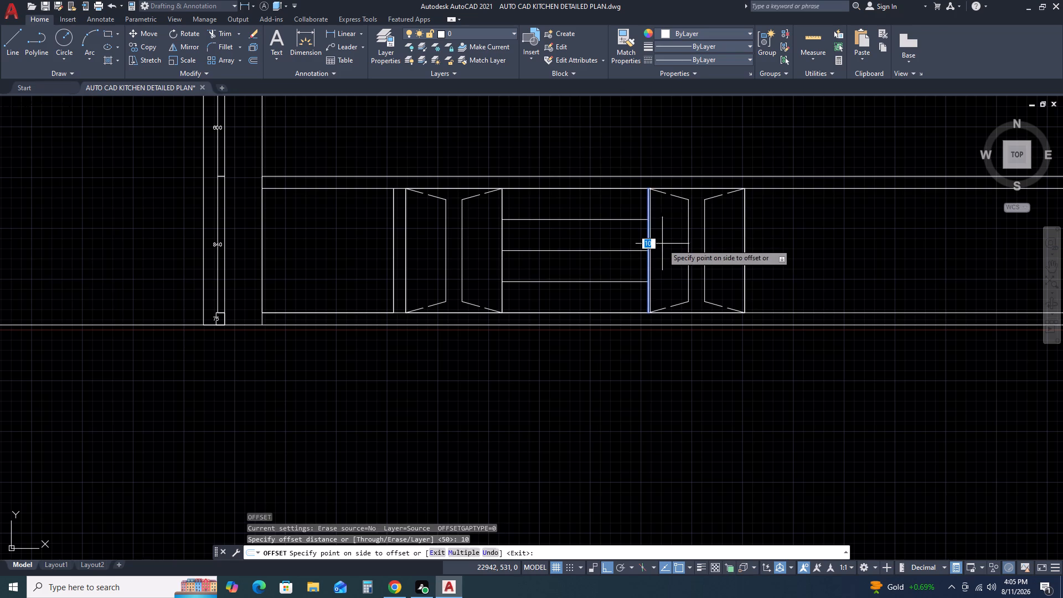
click(664, 244)
click(745, 252)
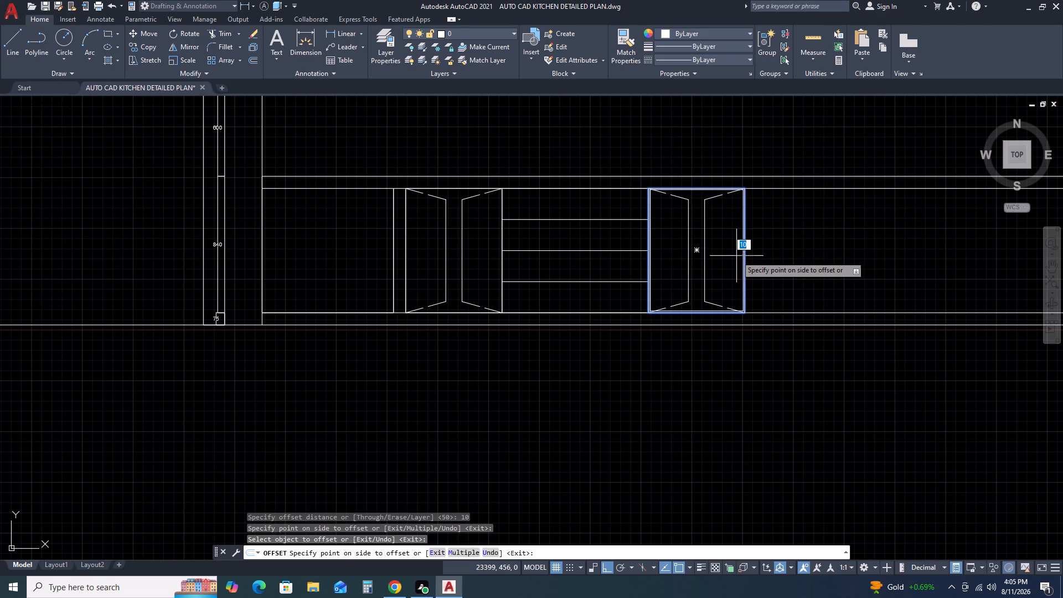
key(Escape)
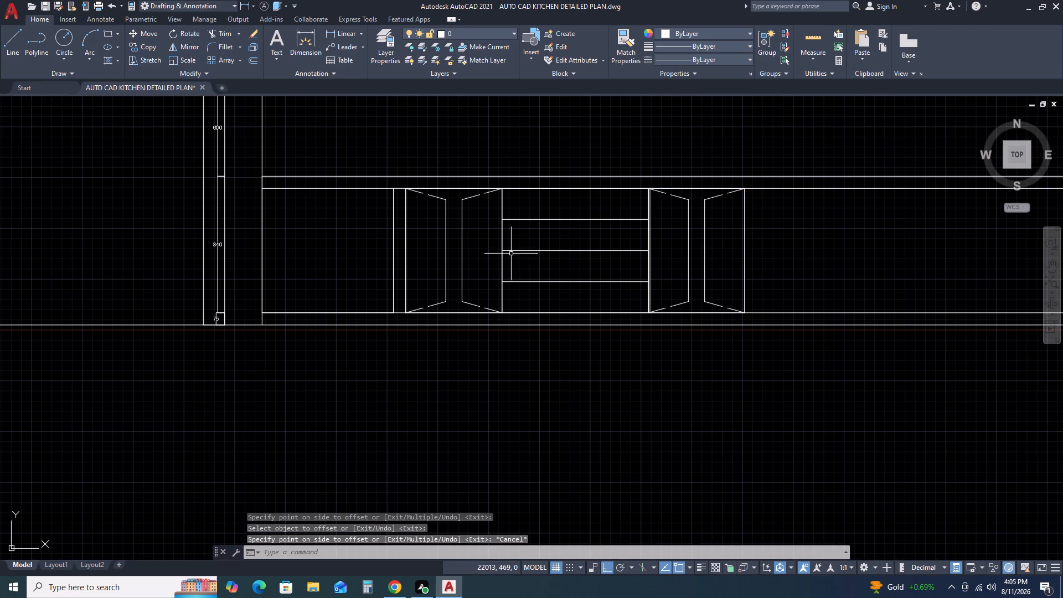
Offset the vertical line between the first double-door cabinet and the drawer bay by 10.
key(space)
key(space)
click(502, 237)
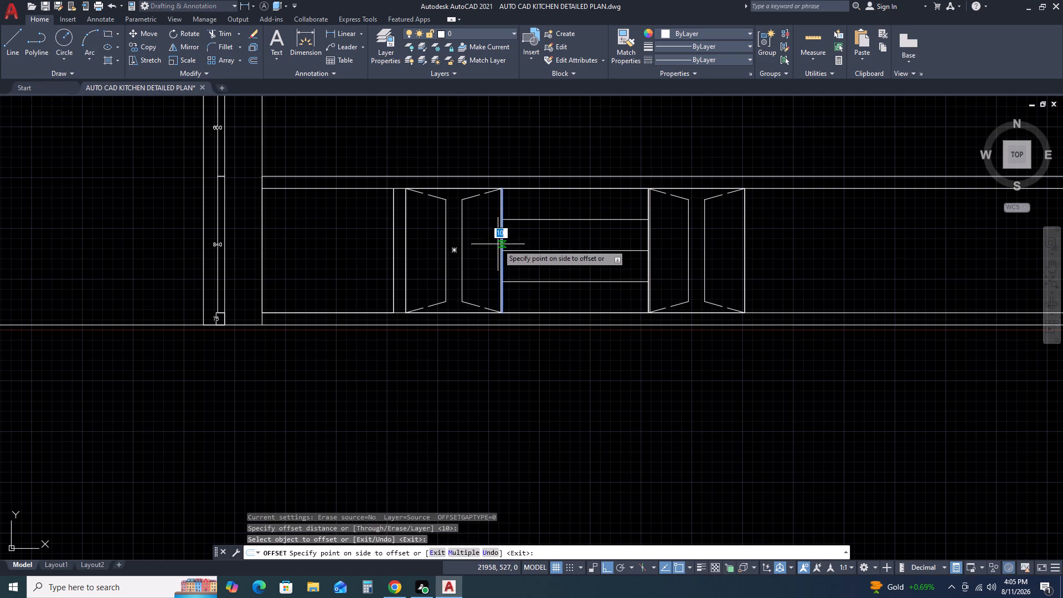
click(498, 245)
scroll(711, 245, down, 2)
key(Escape)
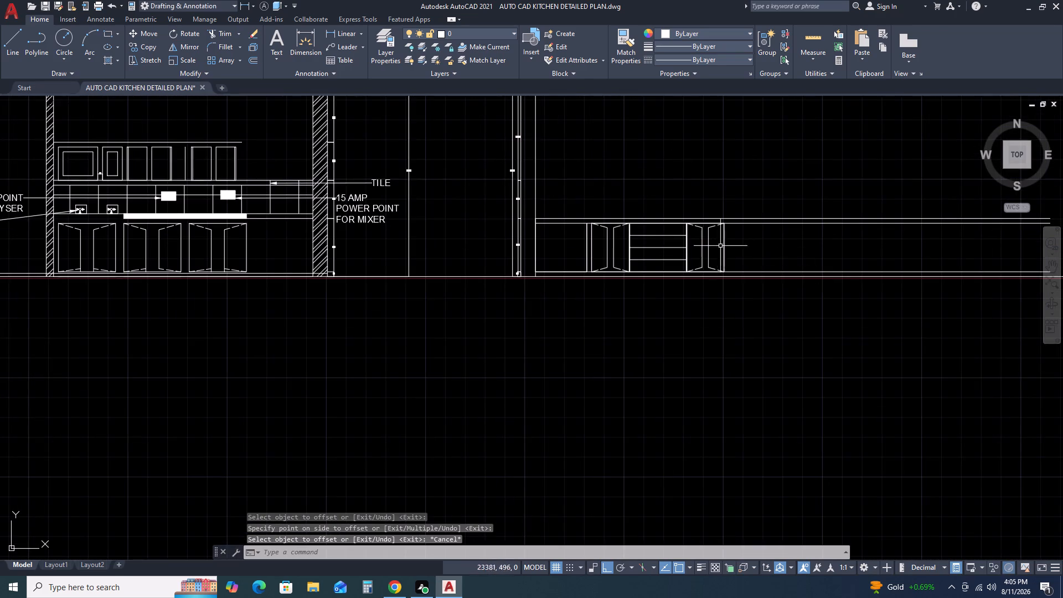
Draw a 765 vertical line along the second double-door cabinet's right edge, from its upper to its lower corner.
scroll(725, 241, up, 3)
text(L)
key(space)
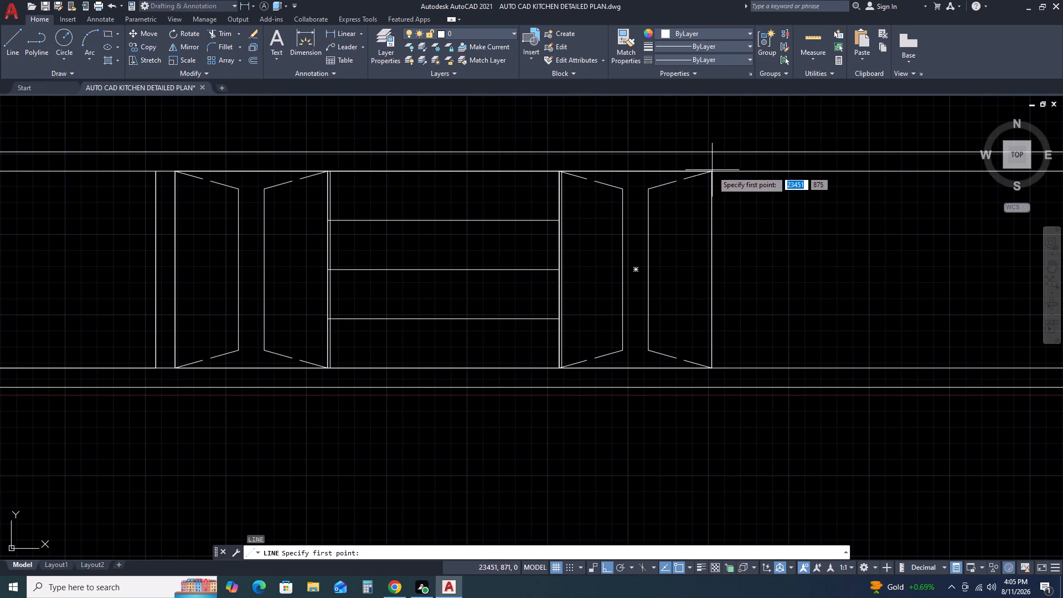
click(713, 173)
click(710, 364)
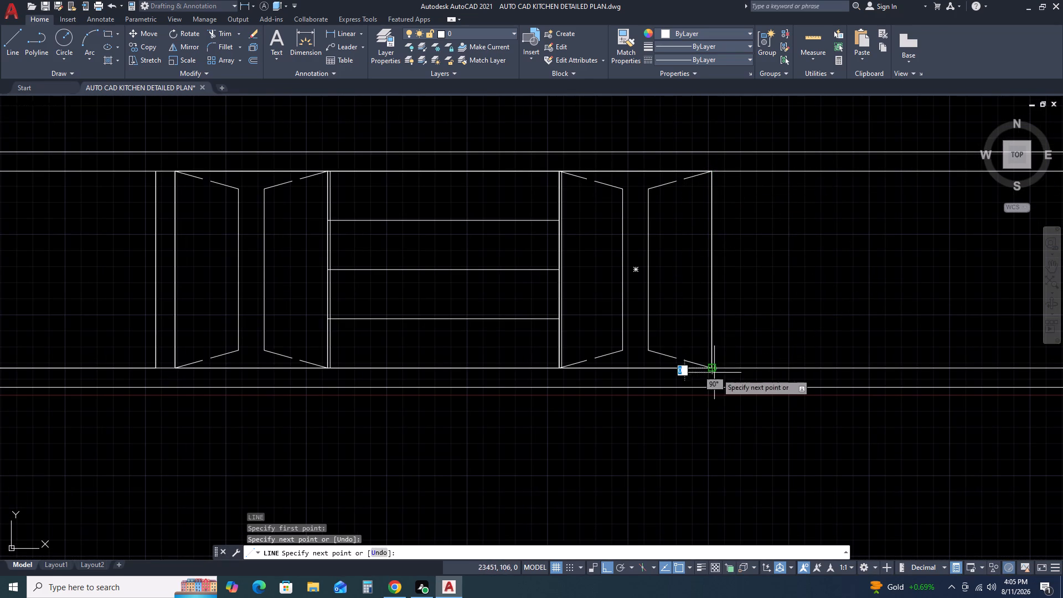
key(Escape)
Offset the second cabinet's new right-edge line by 10 towards the inside of the cabinet.
click(713, 341)
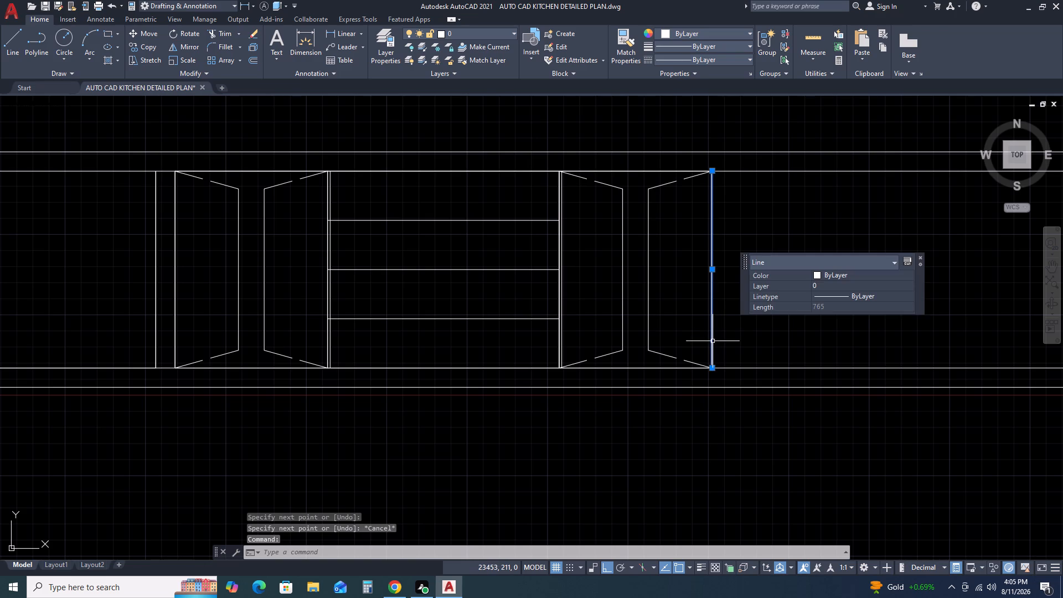
text(O)
key(space)
click(696, 339)
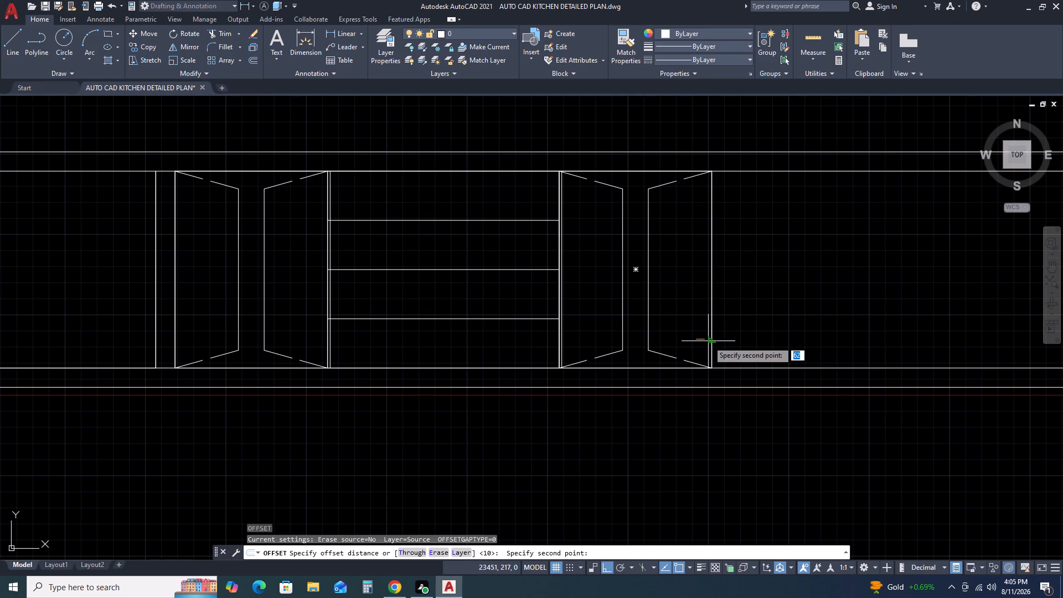
key(space)
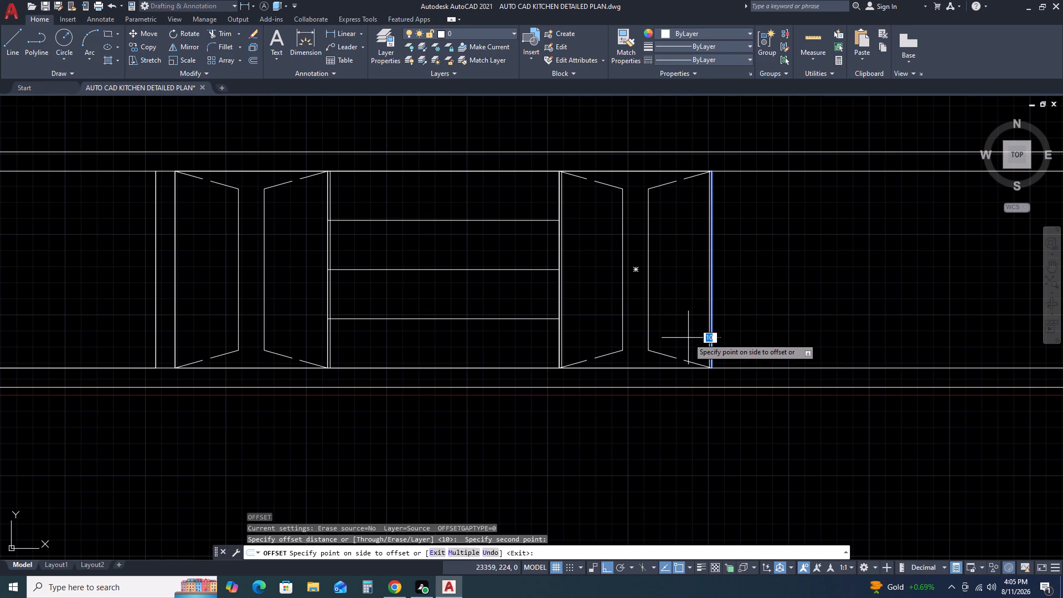
click(688, 338)
key(Escape)
middle_drag(627, 348, 865, 315)
key(space)
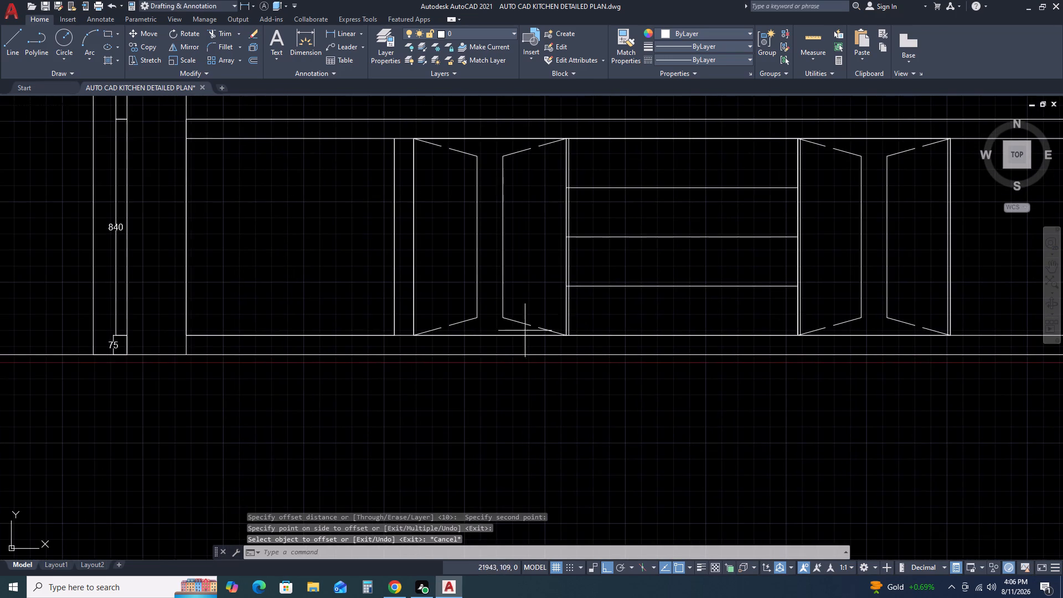
Draw a 765 vertical line along the first double-door cabinet's left edge, from its upper to its lower corner.
key(Escape)
key(l)
key(space)
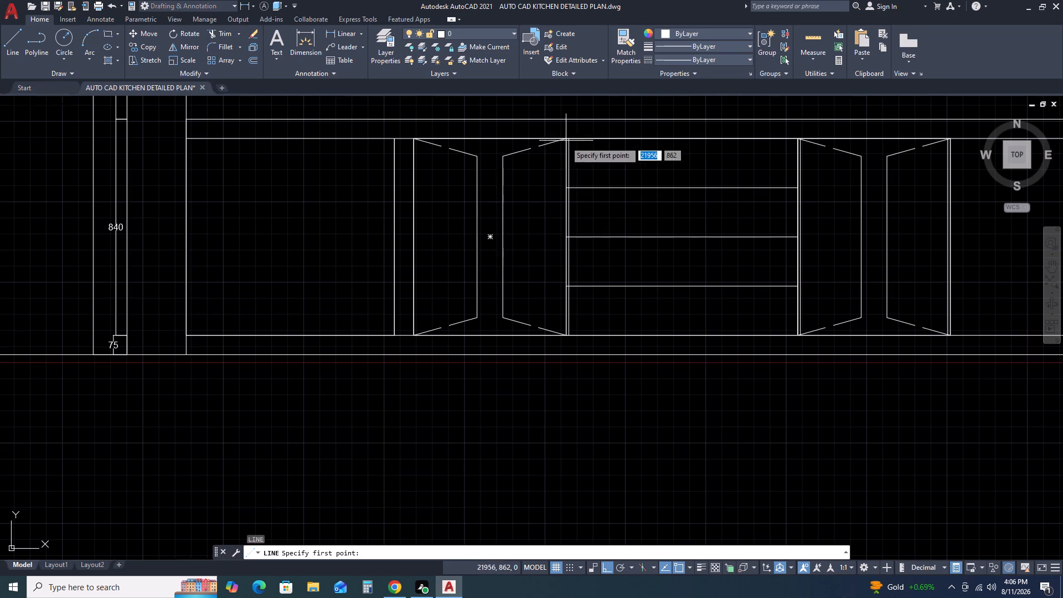
click(413, 140)
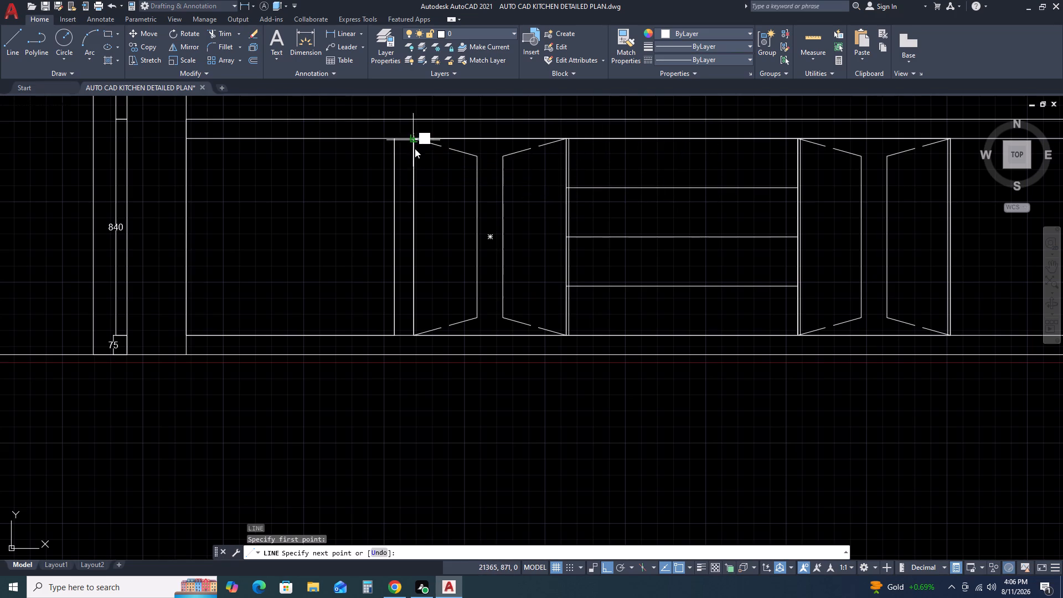
click(416, 337)
key(Escape)
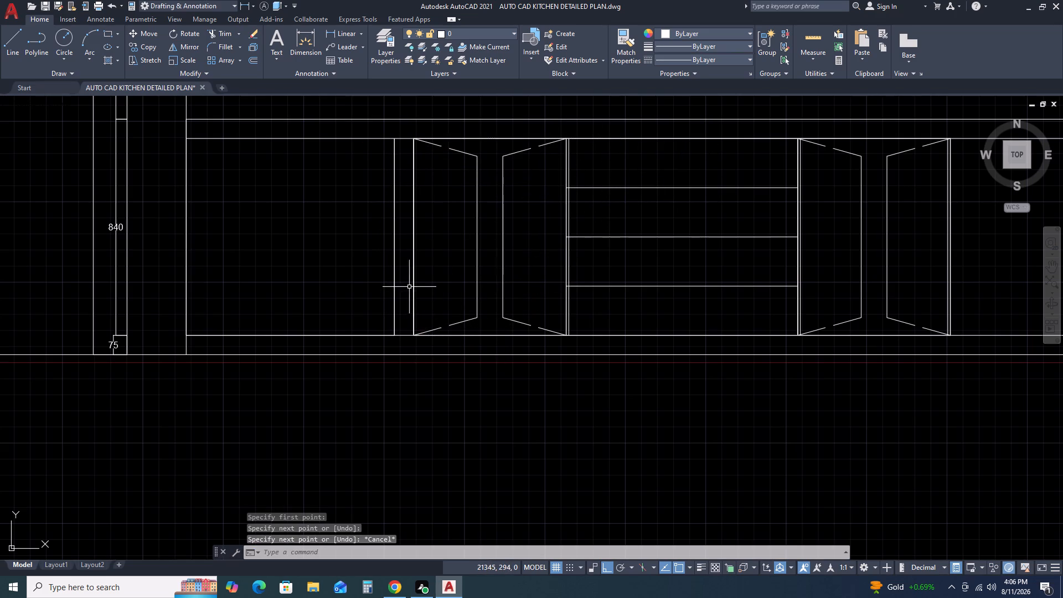
Offset the first double-door cabinet's new left-edge line by 10 towards the inside of the cabinet.
click(412, 281)
text(O)
key(space)
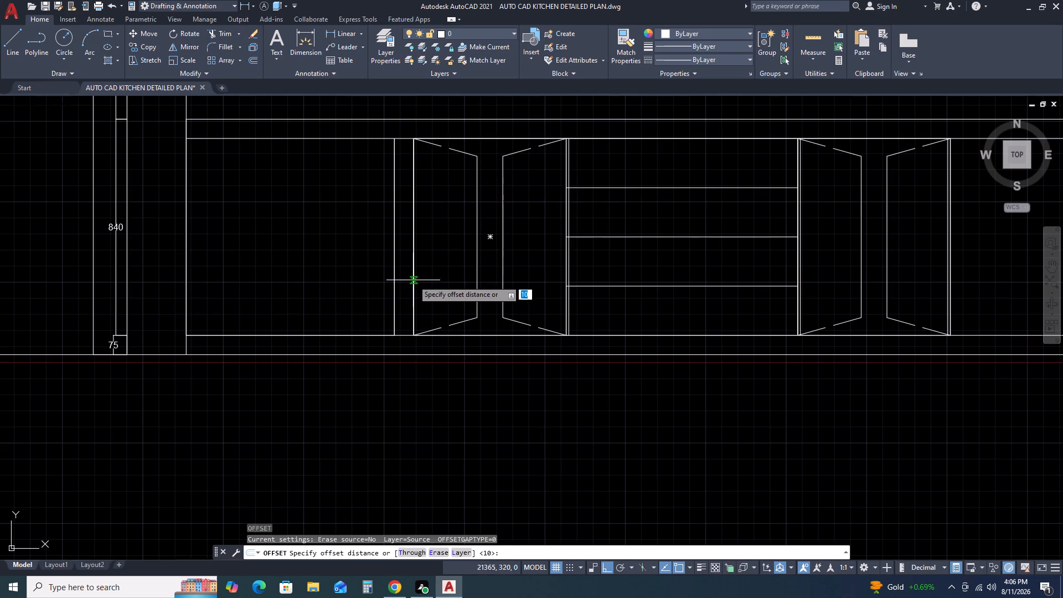
key(space)
click(443, 279)
key(Escape)
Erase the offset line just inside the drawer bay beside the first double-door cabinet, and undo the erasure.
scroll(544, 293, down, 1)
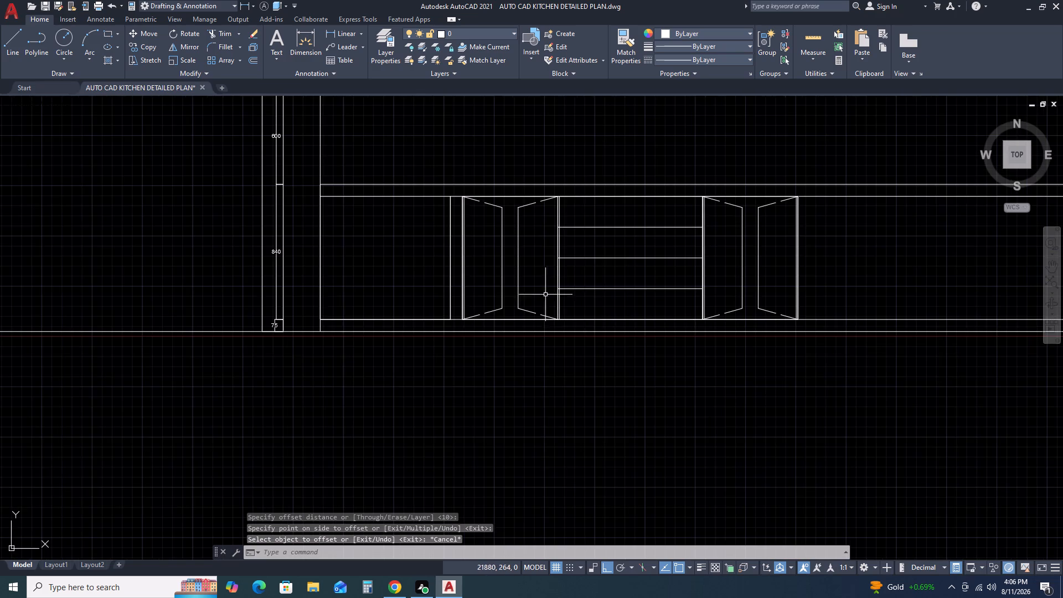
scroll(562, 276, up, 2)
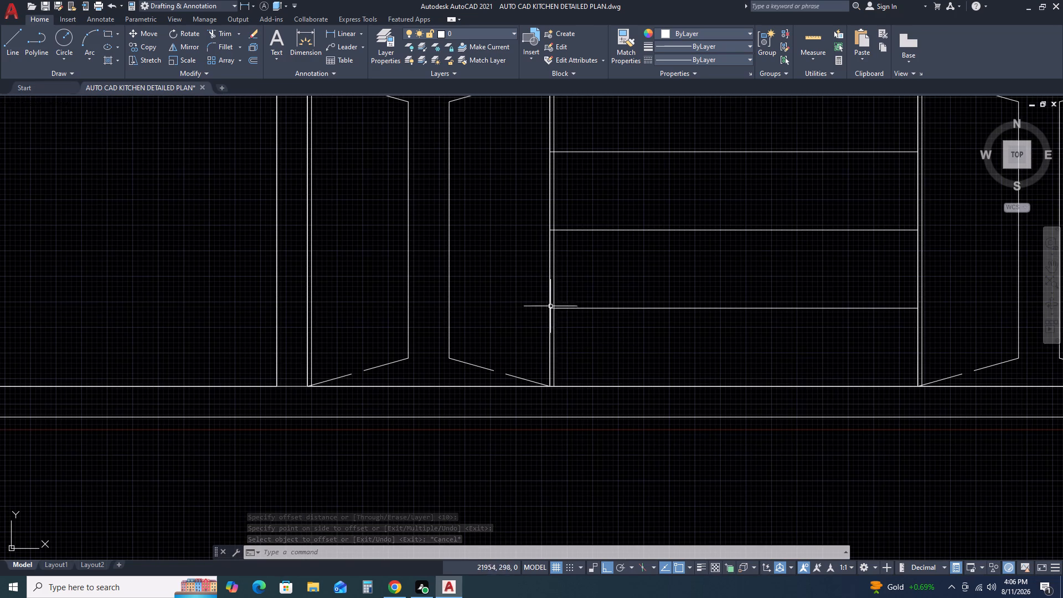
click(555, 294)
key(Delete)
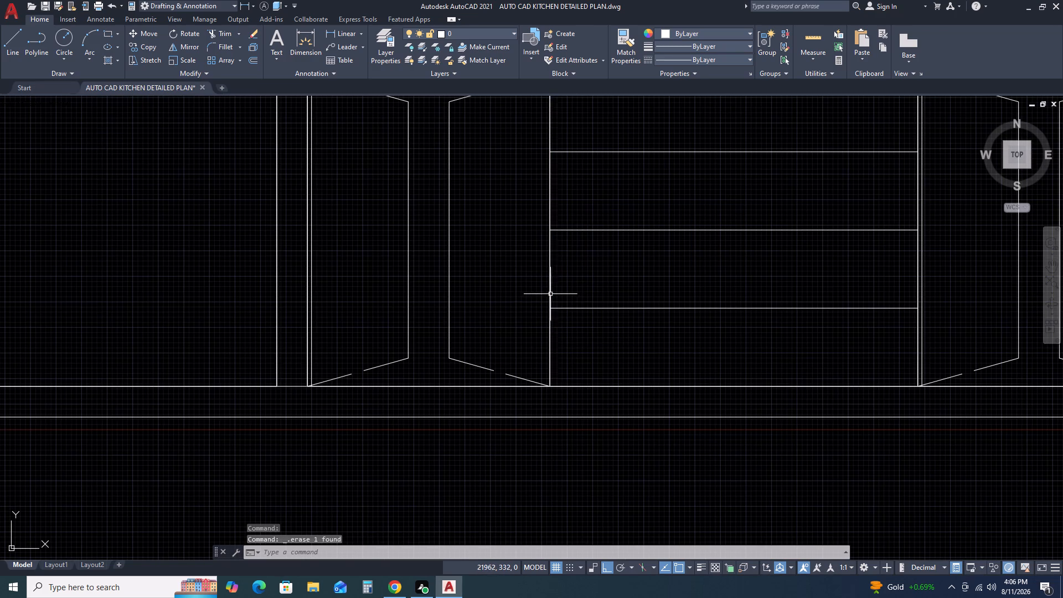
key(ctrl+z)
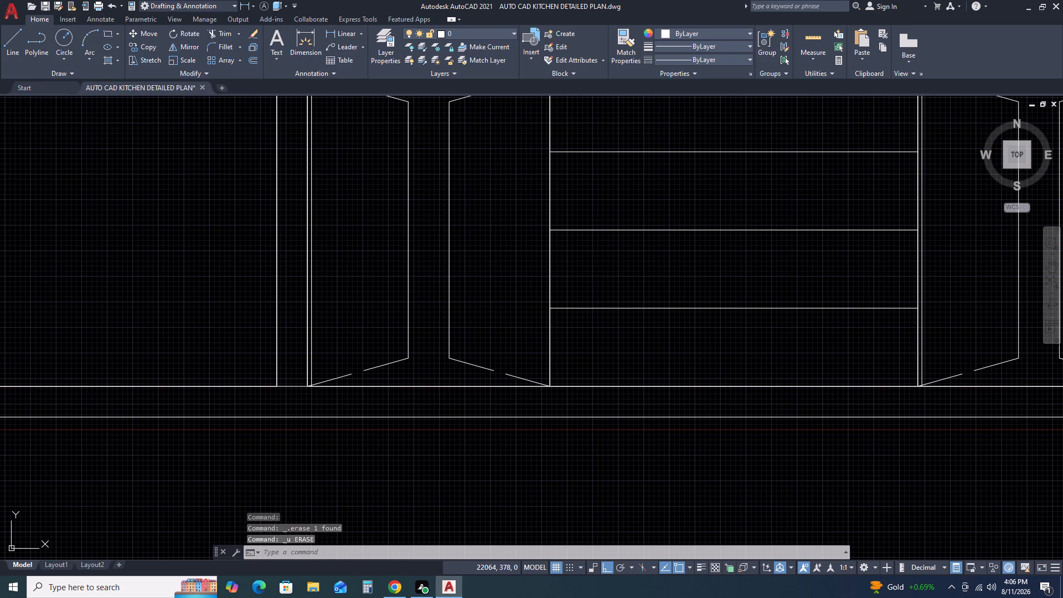
Erase the duplicate 765 vertical lines lying on the first double-door cabinet's right and left edges.
click(549, 333)
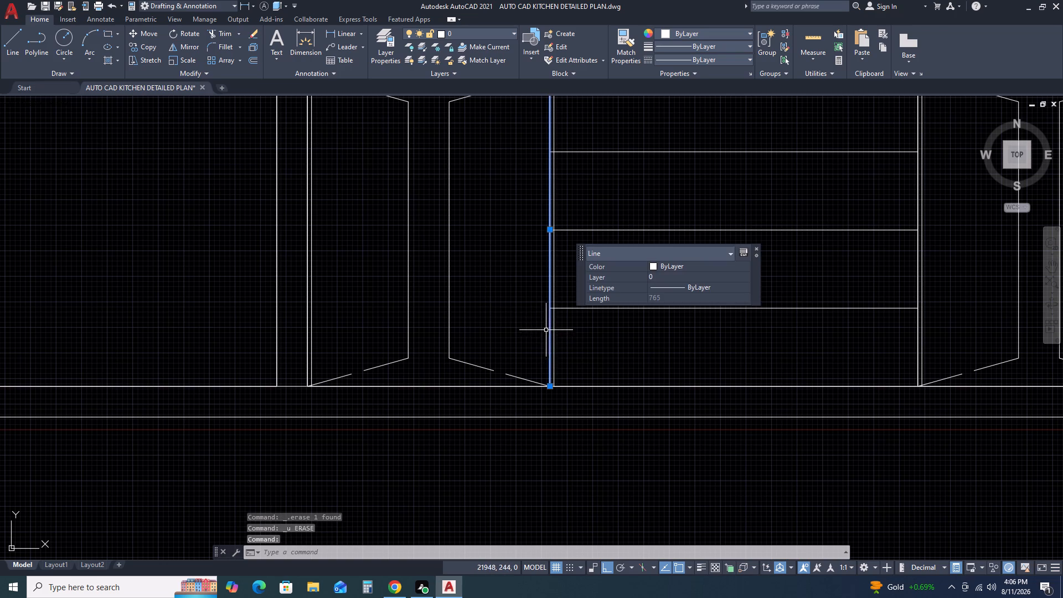
key(Delete)
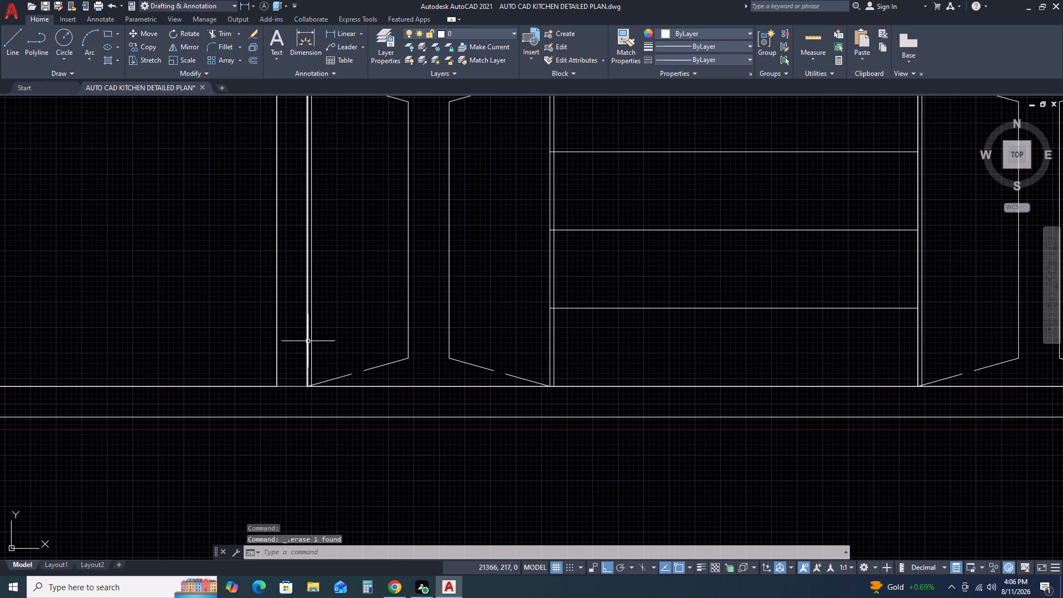
click(306, 344)
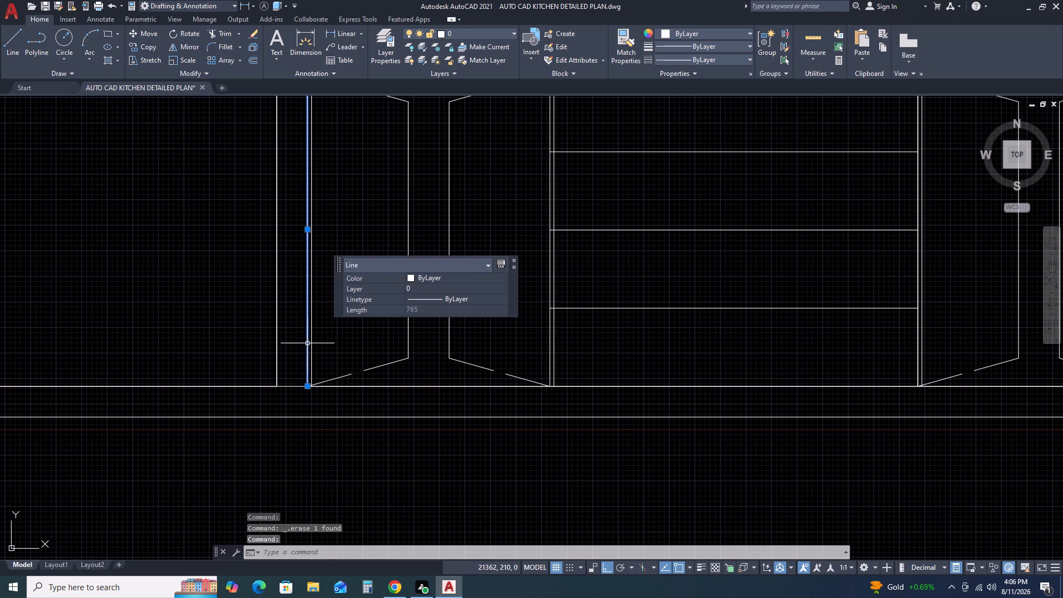
key(Delete)
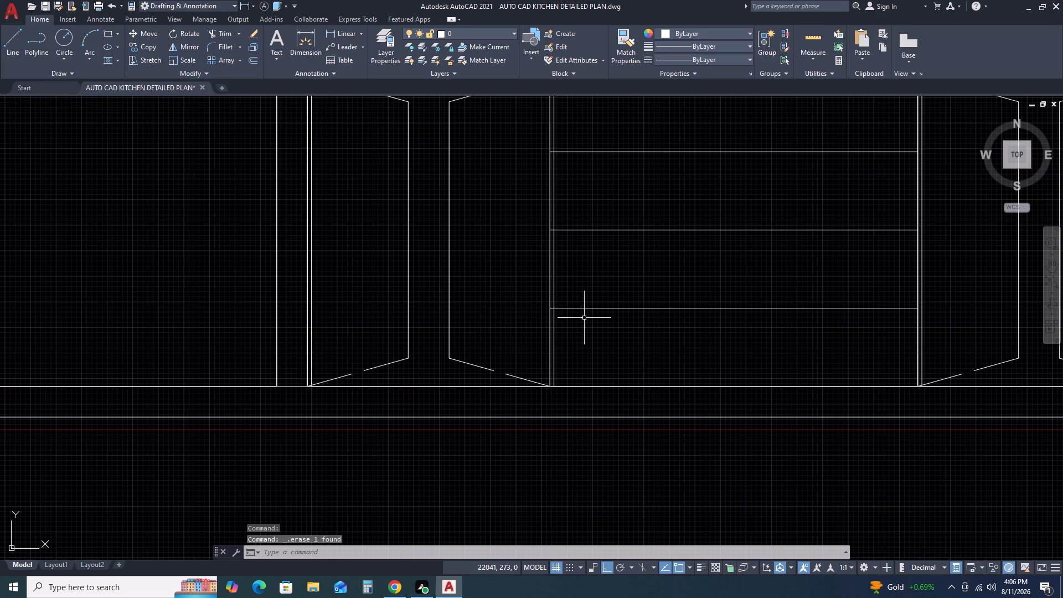
Erase the offset line just inside the drawer bay, next to the first double-door cabinet.
scroll(615, 324, down, 2)
scroll(749, 319, up, 2)
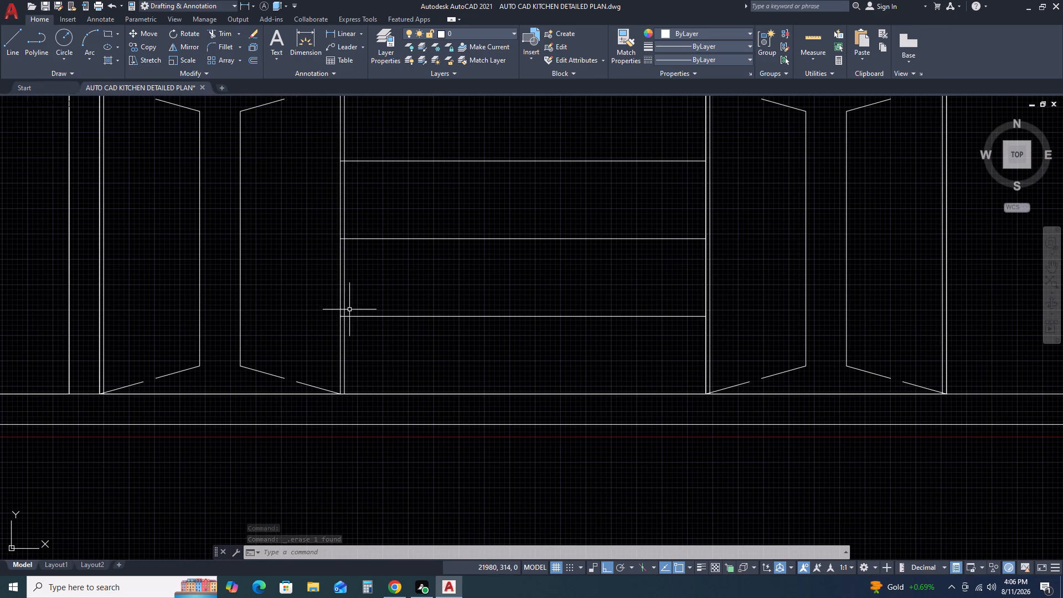
click(345, 297)
key(Delete)
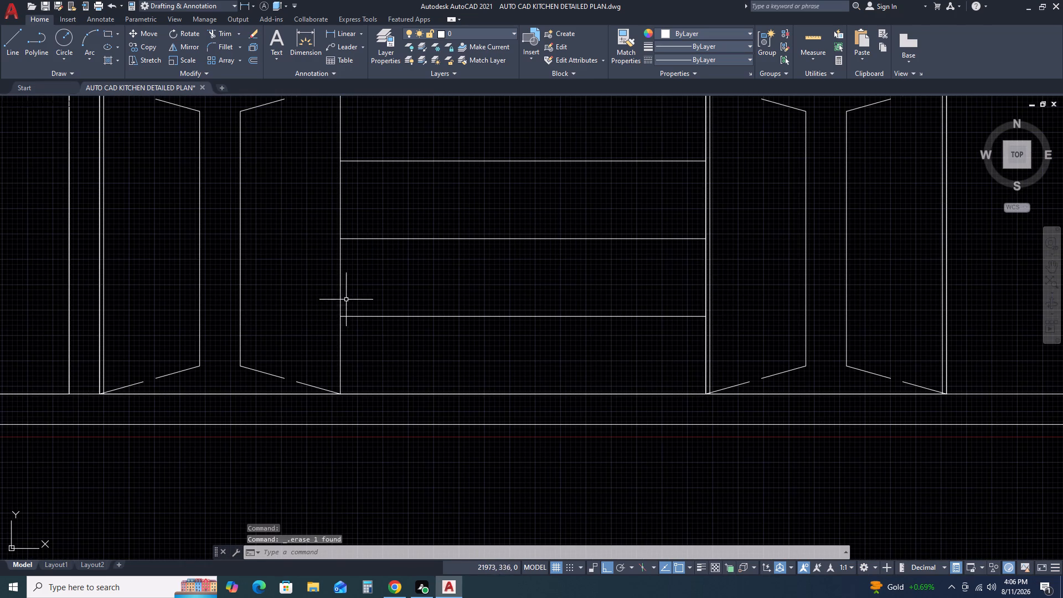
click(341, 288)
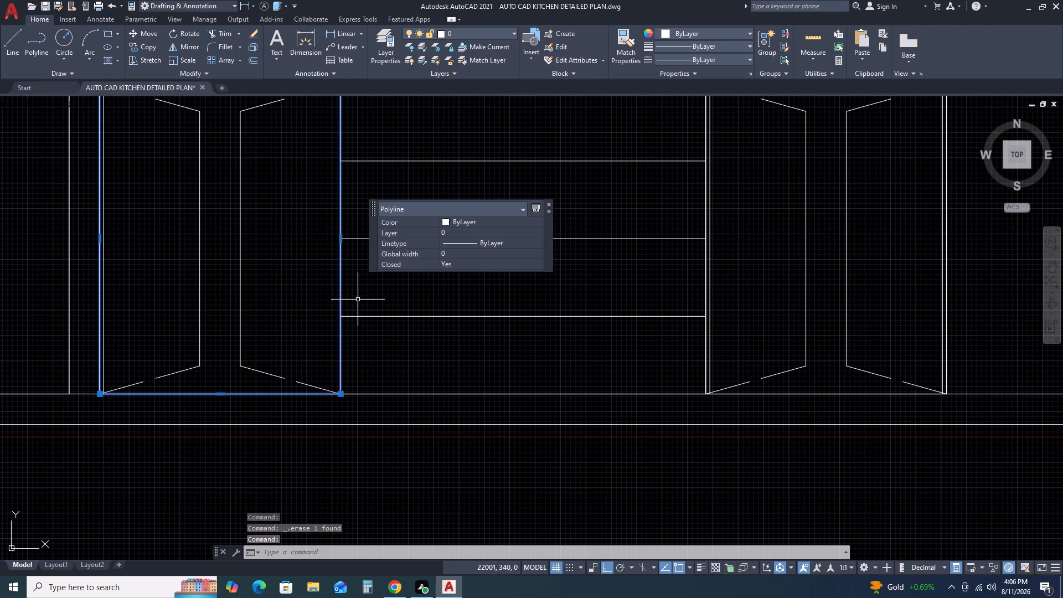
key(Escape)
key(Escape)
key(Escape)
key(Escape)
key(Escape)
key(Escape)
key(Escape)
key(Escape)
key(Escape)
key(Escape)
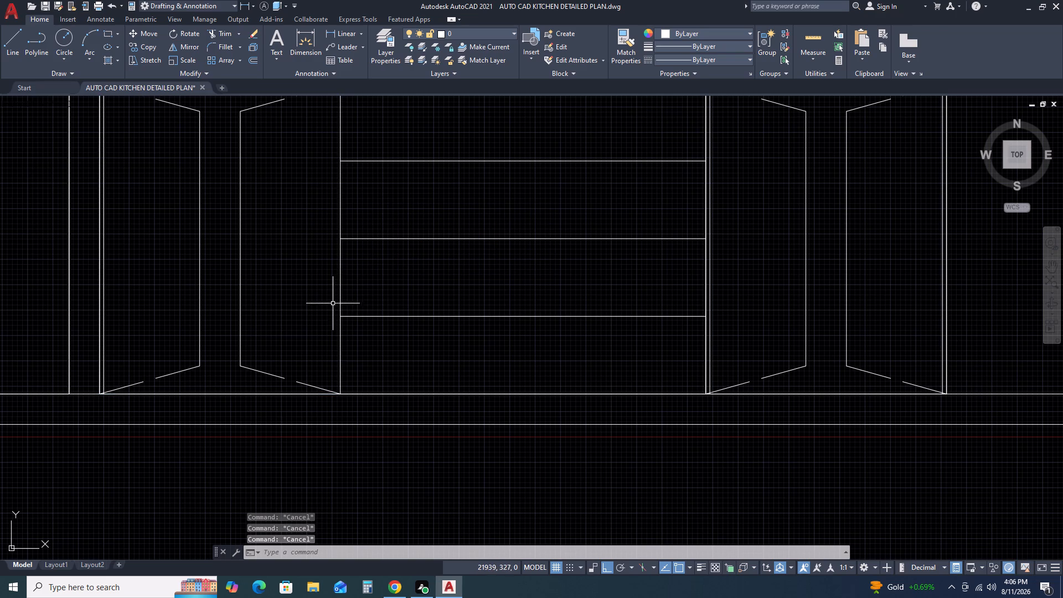
Draw a 765 vertical line along the first double-door cabinet's right edge, from its upper to its lower corner.
middle_drag(346, 308, 386, 377)
key(l)
key(space)
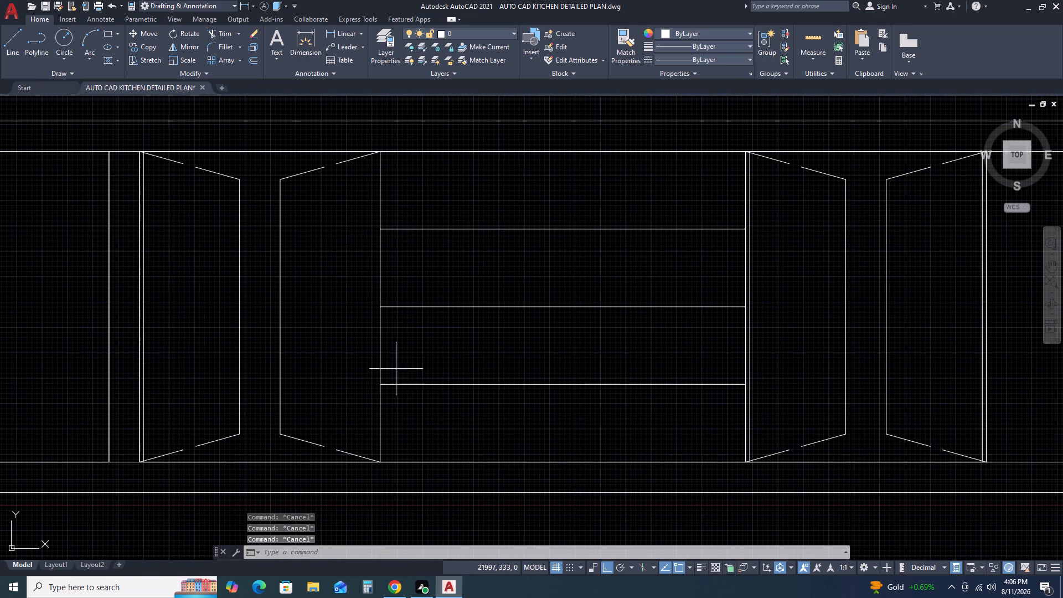
click(379, 153)
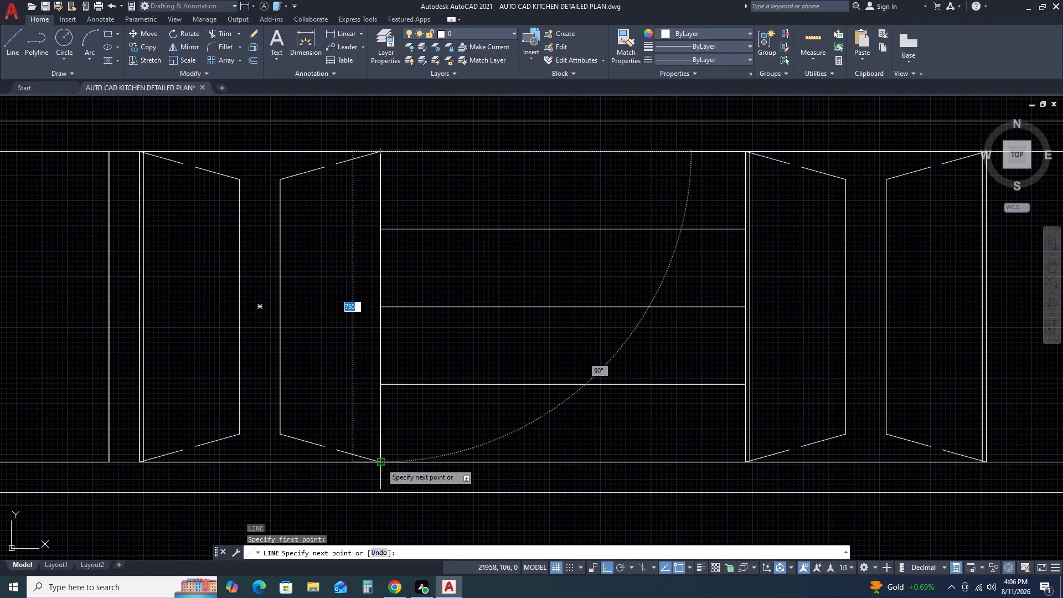
click(381, 463)
key(Escape)
Offset the first double-door cabinet's new right-edge line by 10 towards the inside of the cabinet.
click(381, 436)
text(O)
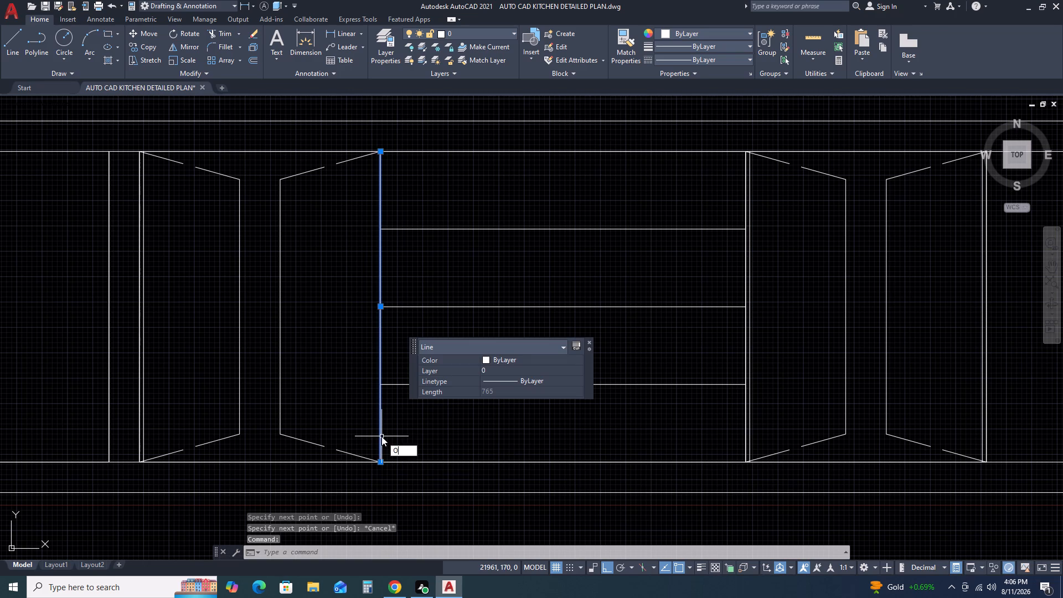
key(space)
key(space)
click(357, 418)
key(Escape)
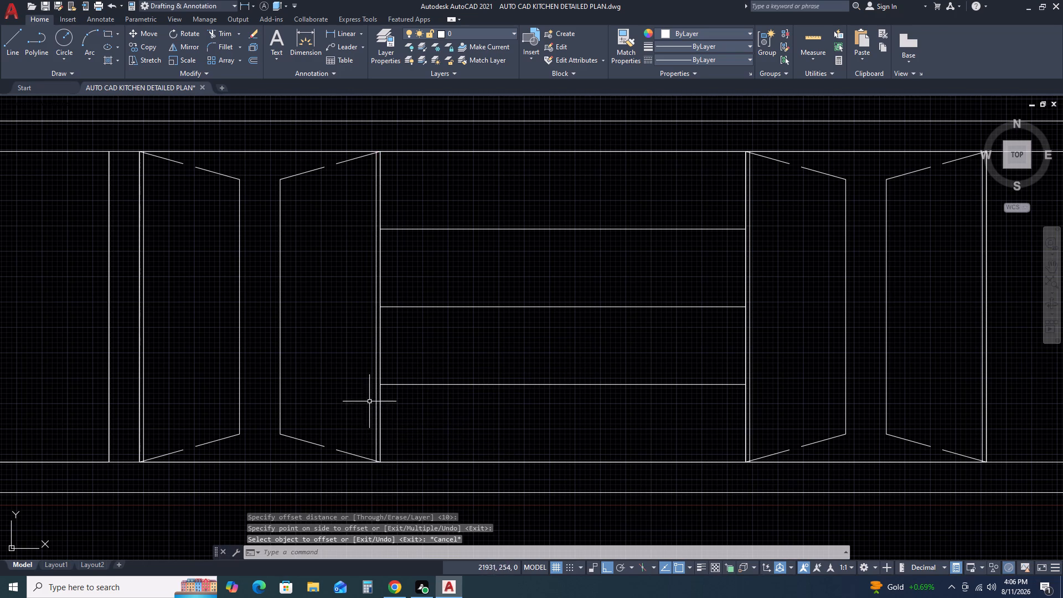
Erase the duplicate vertical lines on the drawer bay's two sides, where it meets the first and second double-door cabinets.
click(380, 394)
key(Delete)
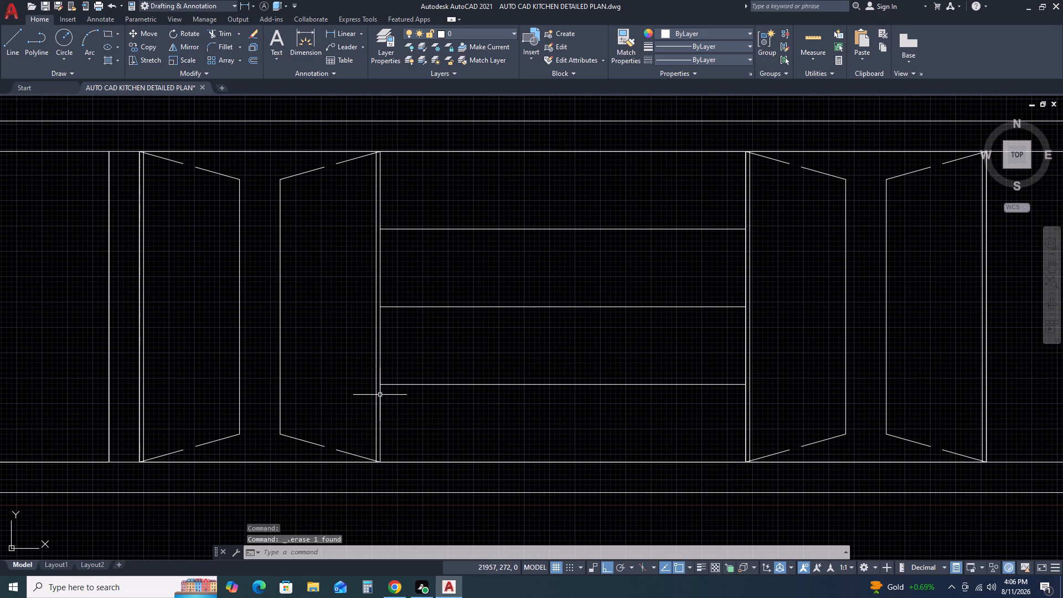
scroll(399, 405, down, 1)
middle_drag(591, 414, 512, 415)
scroll(564, 396, up, 1)
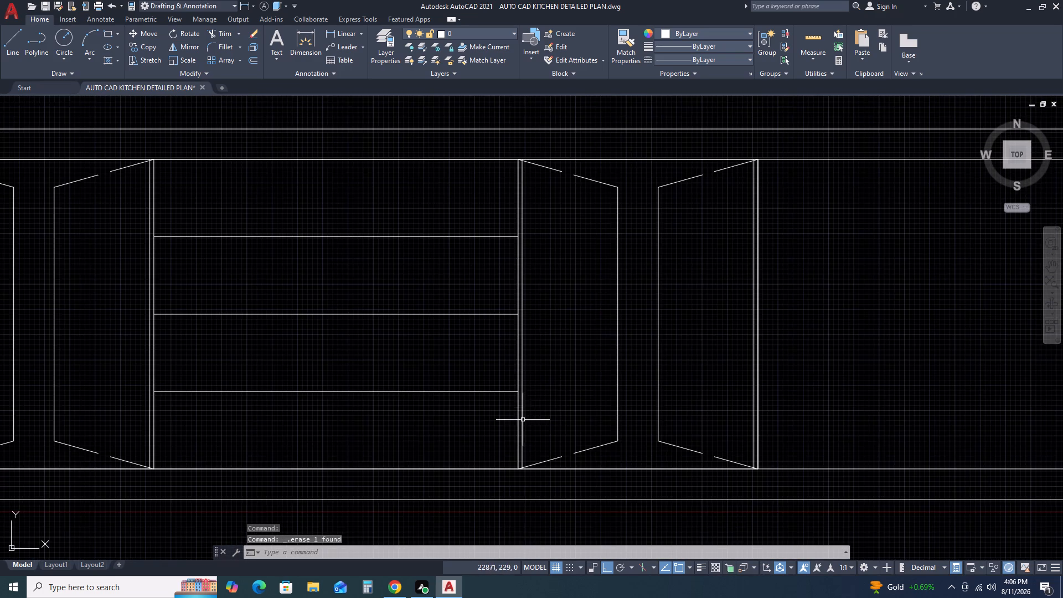
scroll(517, 424, up, 2)
click(514, 421)
key(Delete)
Erase the two duplicate vertical lines lying on the second double-door cabinet's right edge.
scroll(538, 421, down, 3)
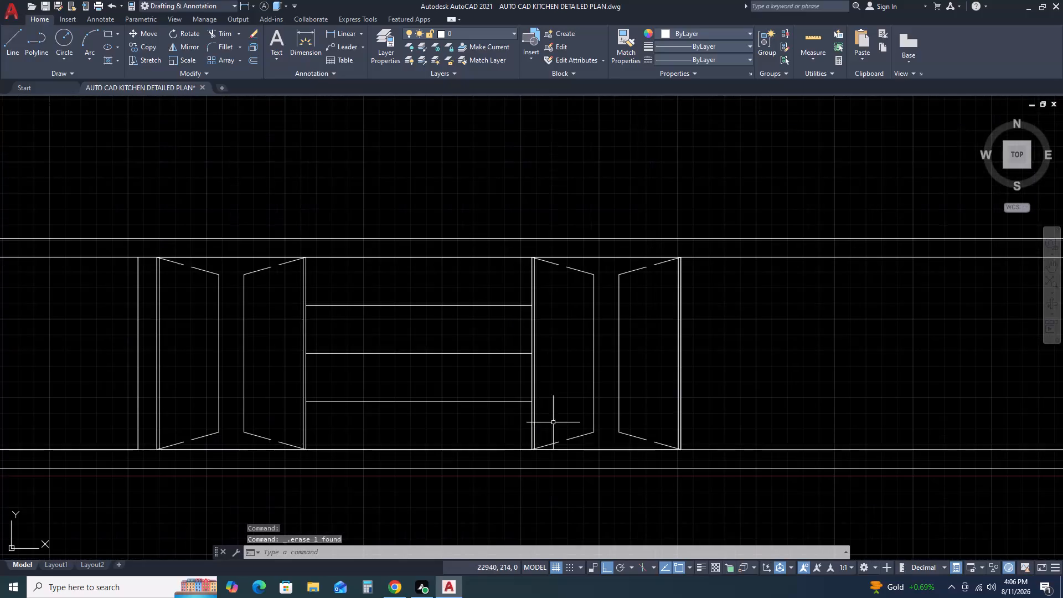
scroll(710, 370, up, 2)
click(631, 417)
key(Delete)
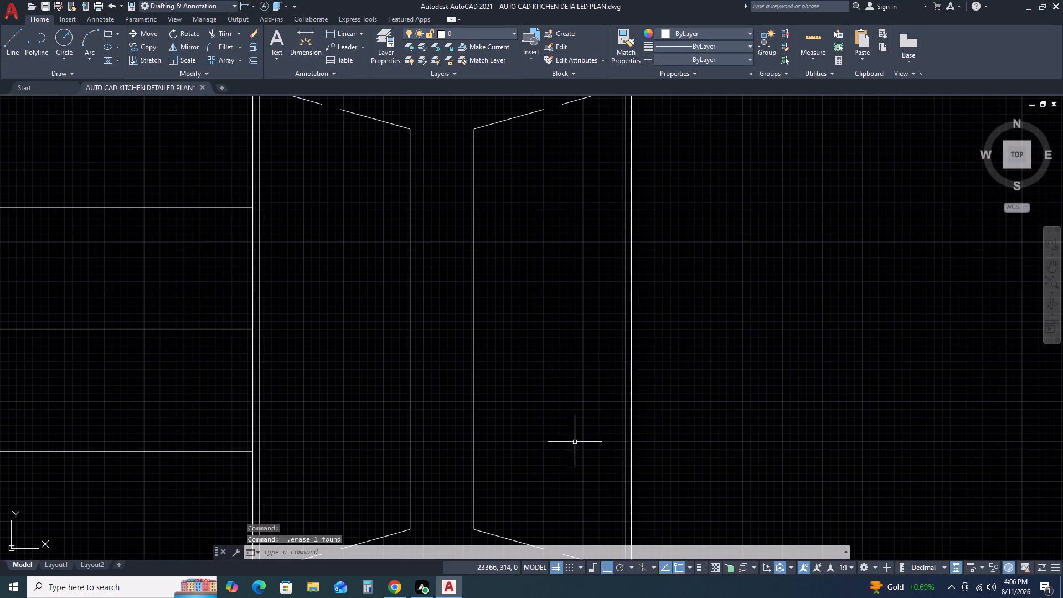
click(632, 410)
key(Delete)
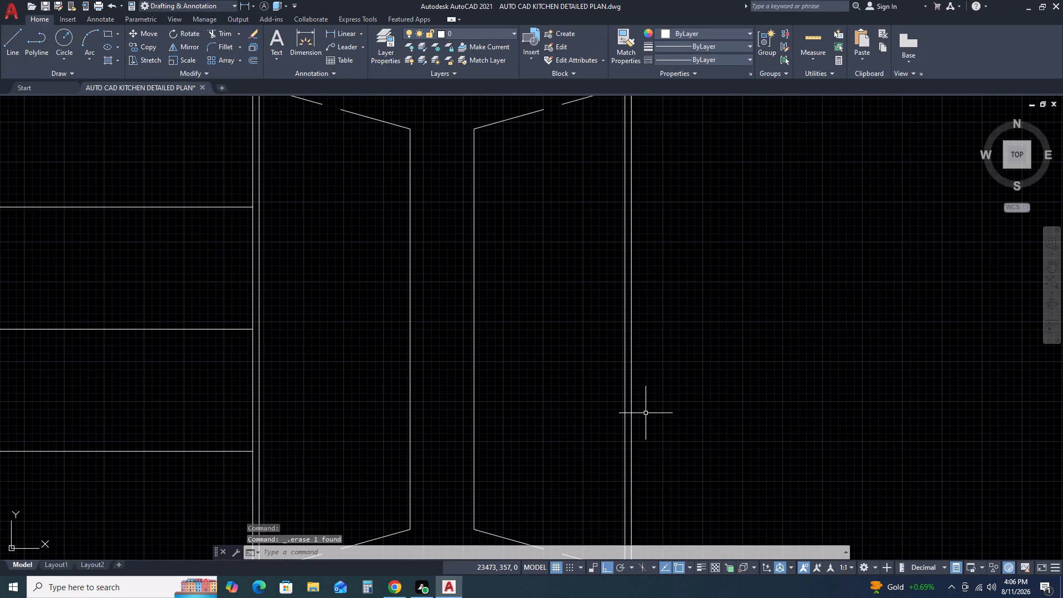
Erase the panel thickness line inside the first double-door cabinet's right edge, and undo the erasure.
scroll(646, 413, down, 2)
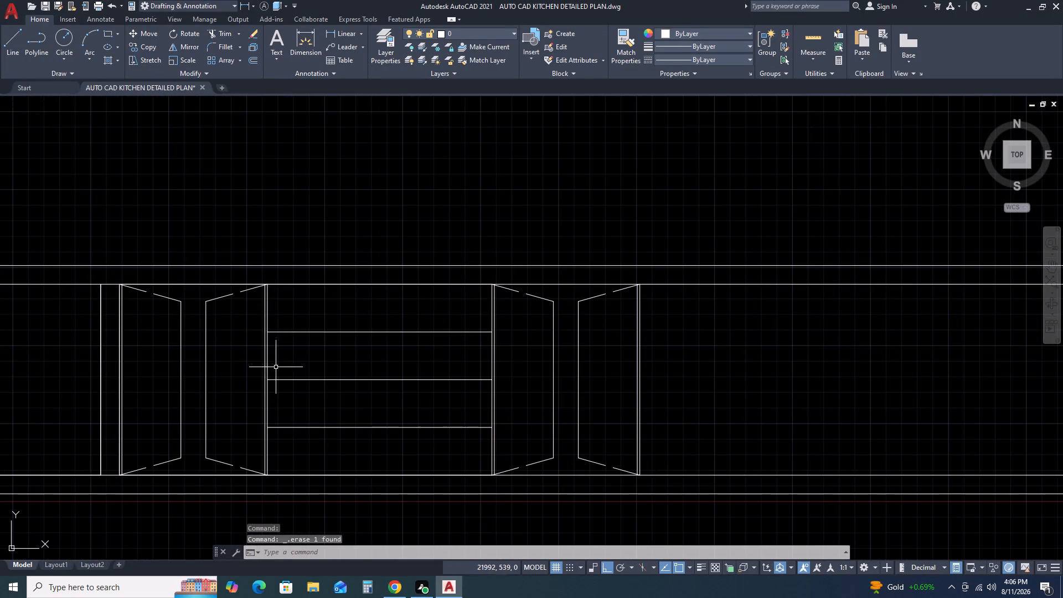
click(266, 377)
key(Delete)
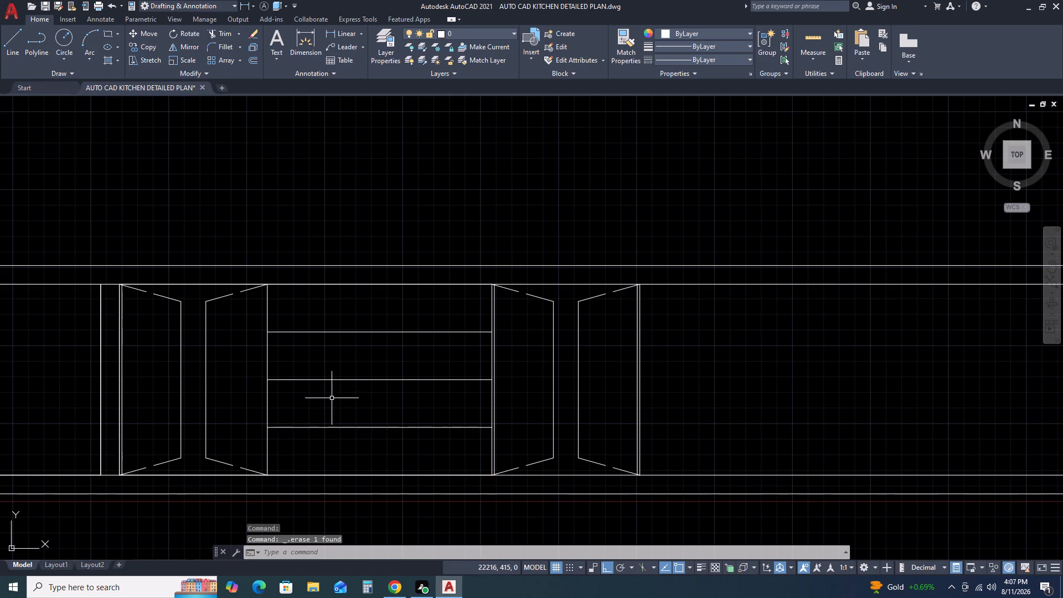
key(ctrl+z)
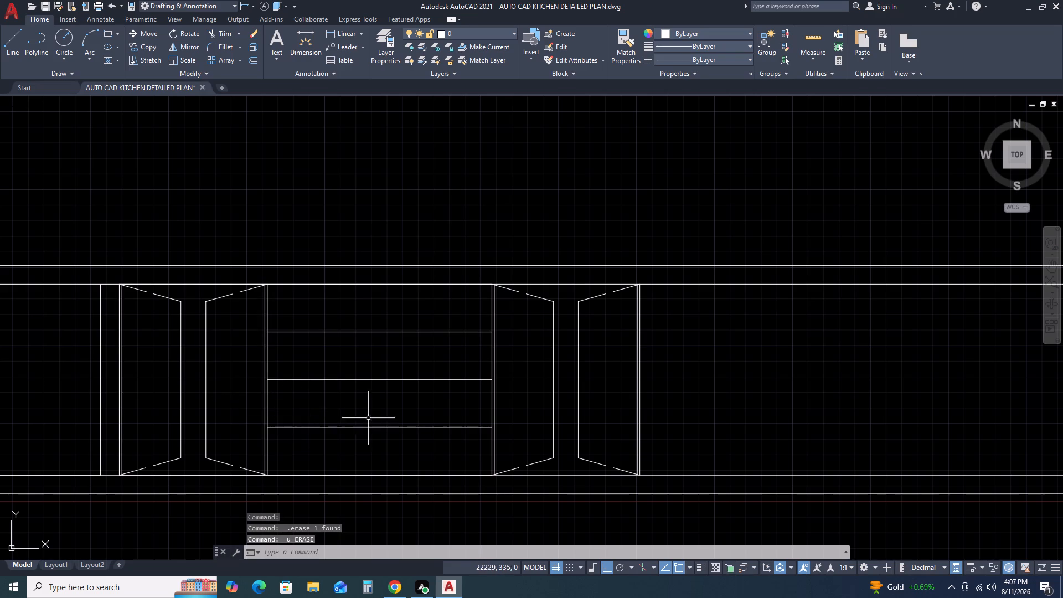
Draw a 915 vertical line at the second double-door cabinet's right edge, from the common base line up to the counter's top line.
scroll(640, 399, down, 1)
middle_drag(649, 450, 614, 421)
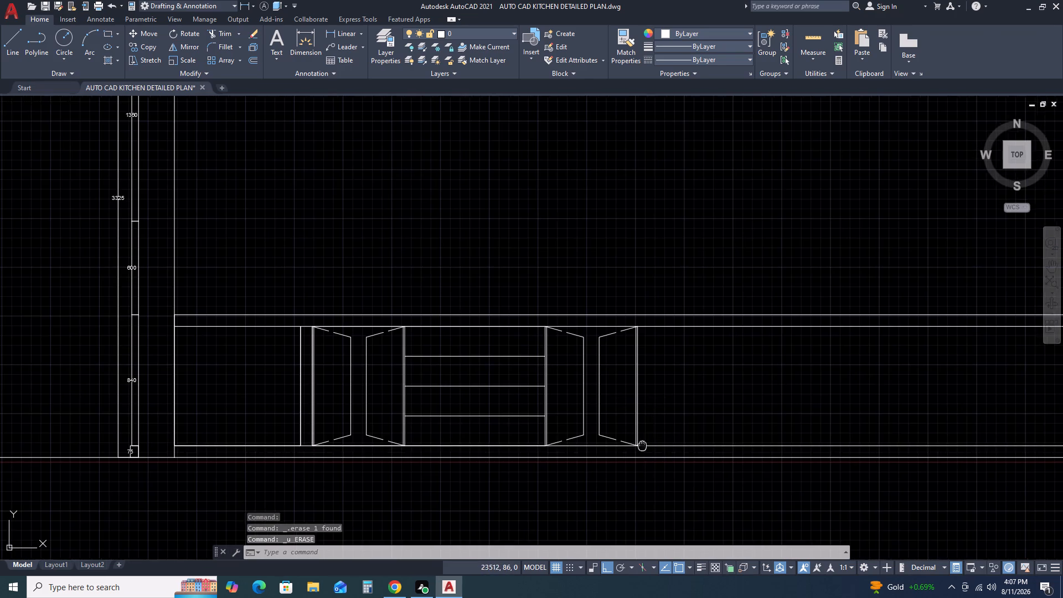
middle_drag(614, 421, 581, 390)
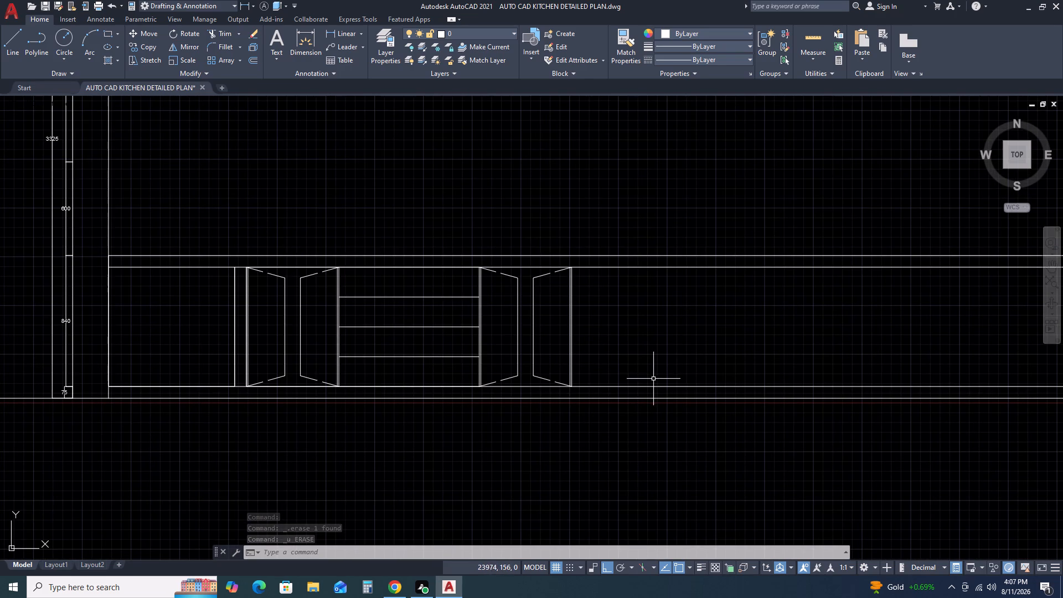
scroll(747, 344, down, 1)
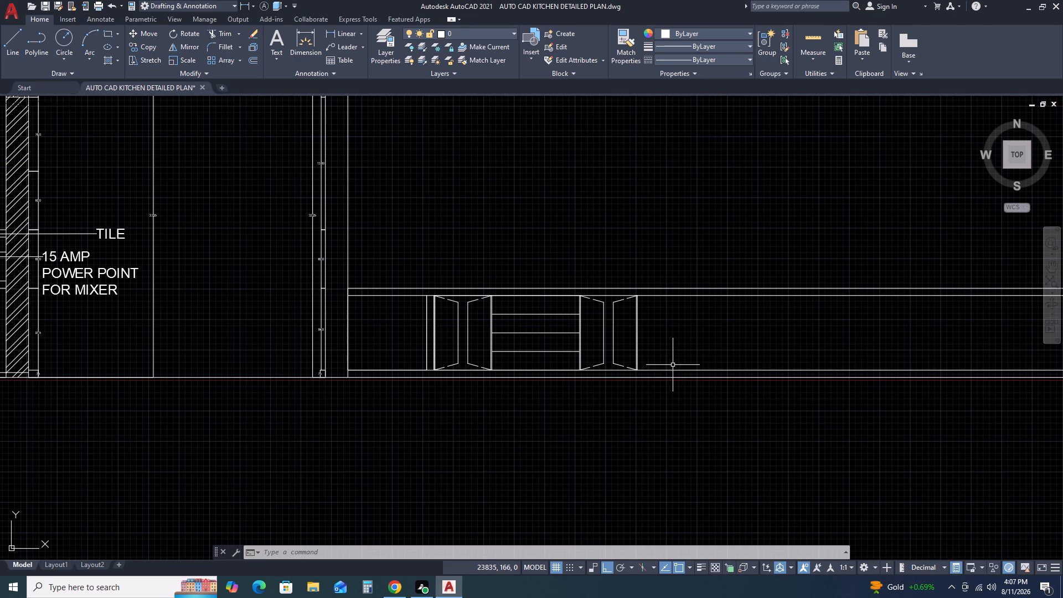
key(l)
key(space)
scroll(634, 369, up, 2)
drag(637, 393, 637, 384)
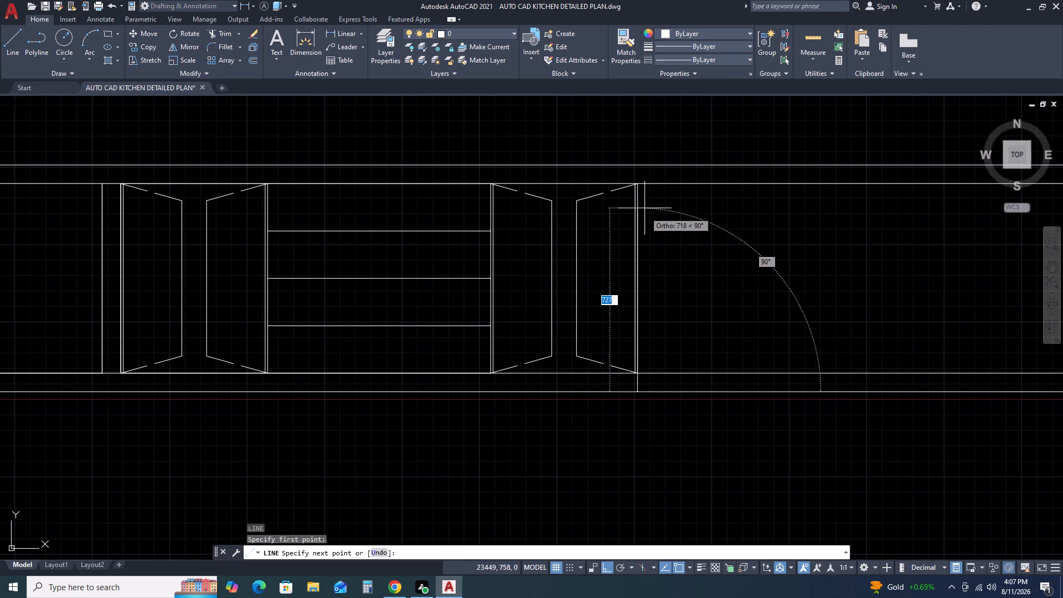
click(637, 164)
key(Escape)
Offset the new full-height line by 25 away from the second cabinet, and offset the resulting line by another 25 in the same direction.
click(638, 171)
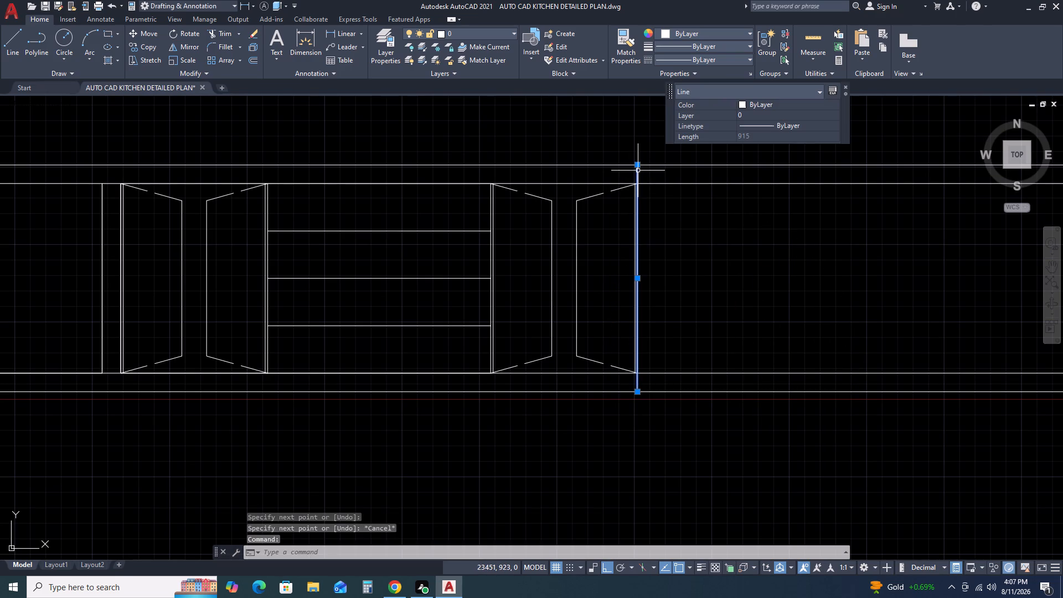
text(O)
key(space)
text(25)
key(space)
click(700, 213)
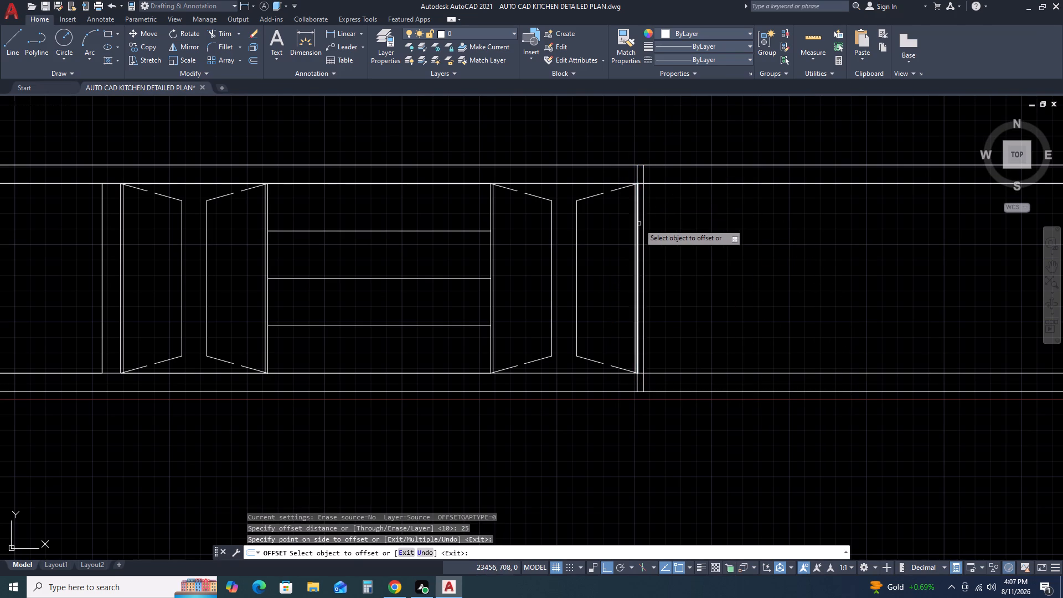
click(643, 221)
click(662, 227)
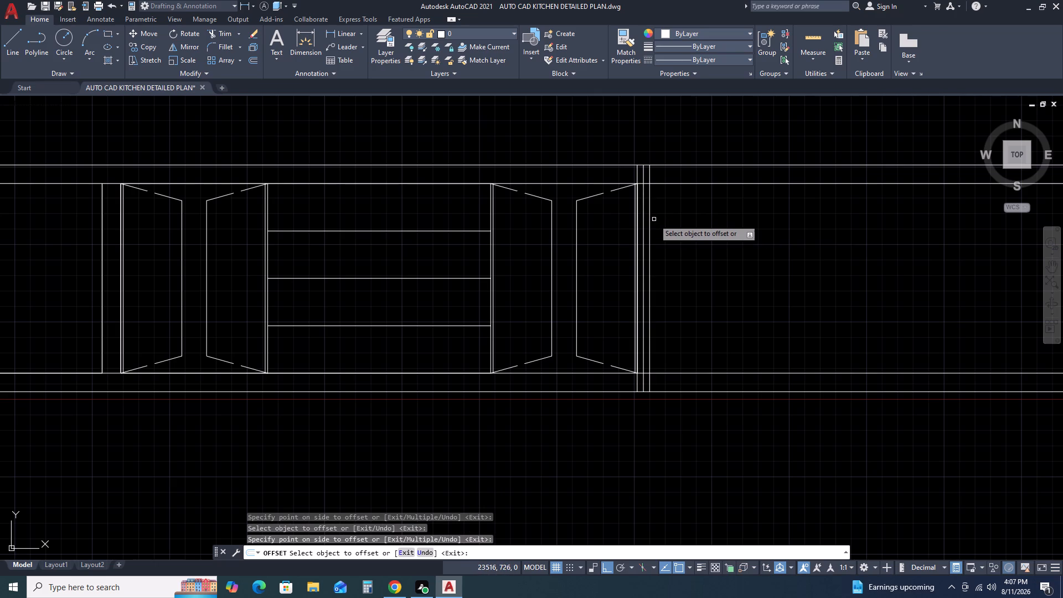
Draw a horizontal slab-underside line from the lower end of the 125 height dimension, extending across above the new elevation.
key(Escape)
scroll(692, 225, down, 2)
middle_drag(771, 236, 694, 342)
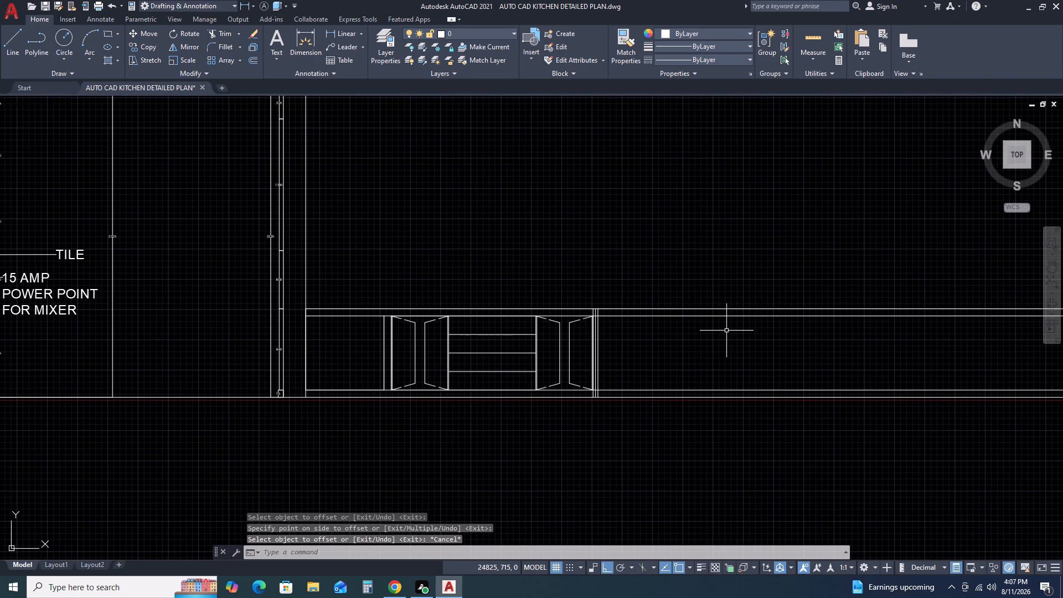
scroll(730, 329, down, 2)
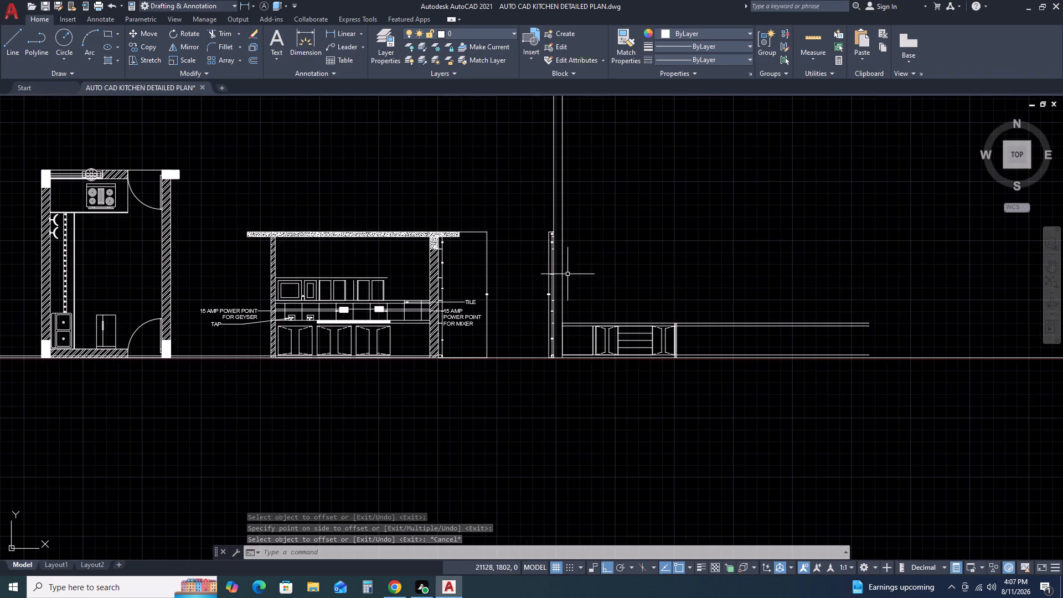
scroll(540, 256, up, 2)
key(l)
key(space)
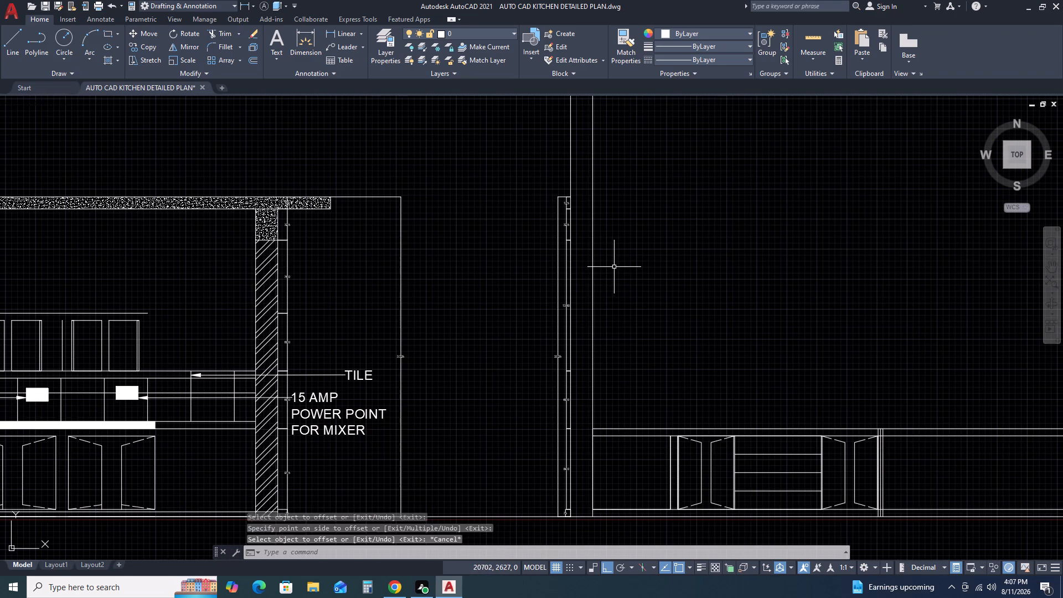
scroll(574, 209, up, 3)
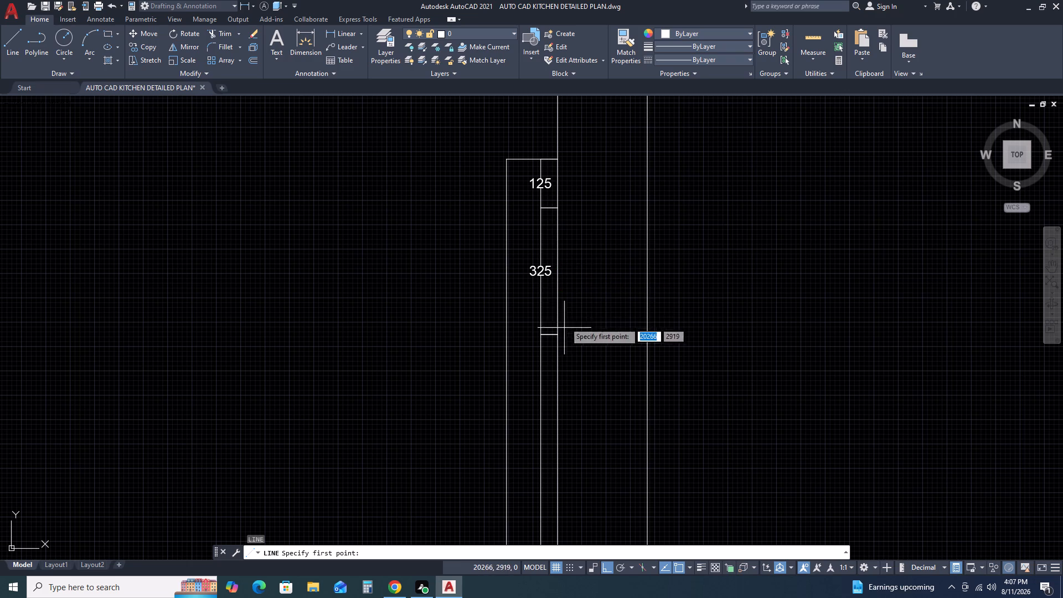
click(559, 206)
scroll(782, 210, down, 2)
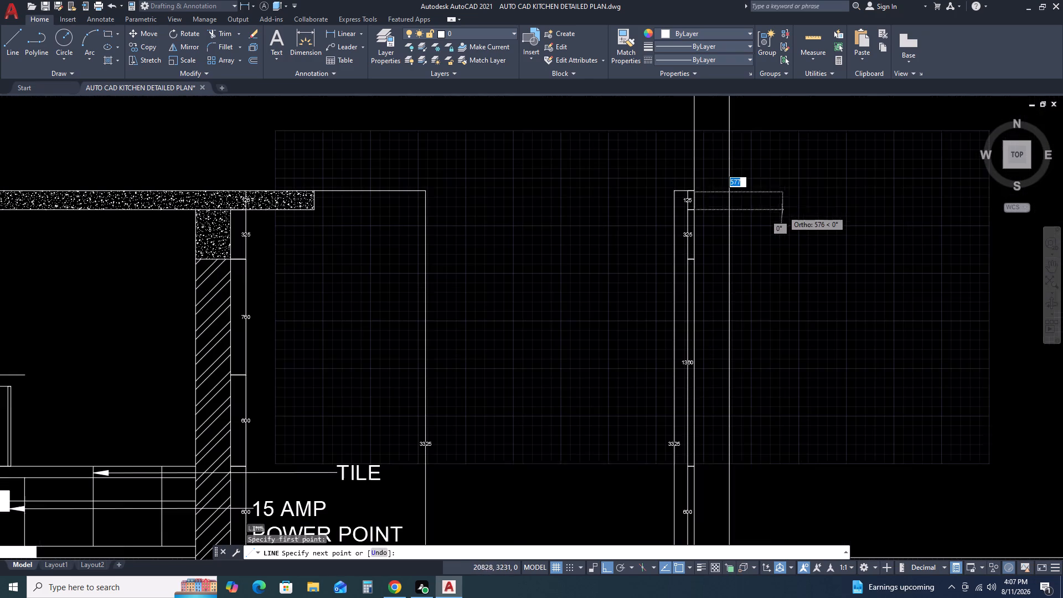
middle_drag(876, 212, 534, 226)
click(897, 223)
key(Escape)
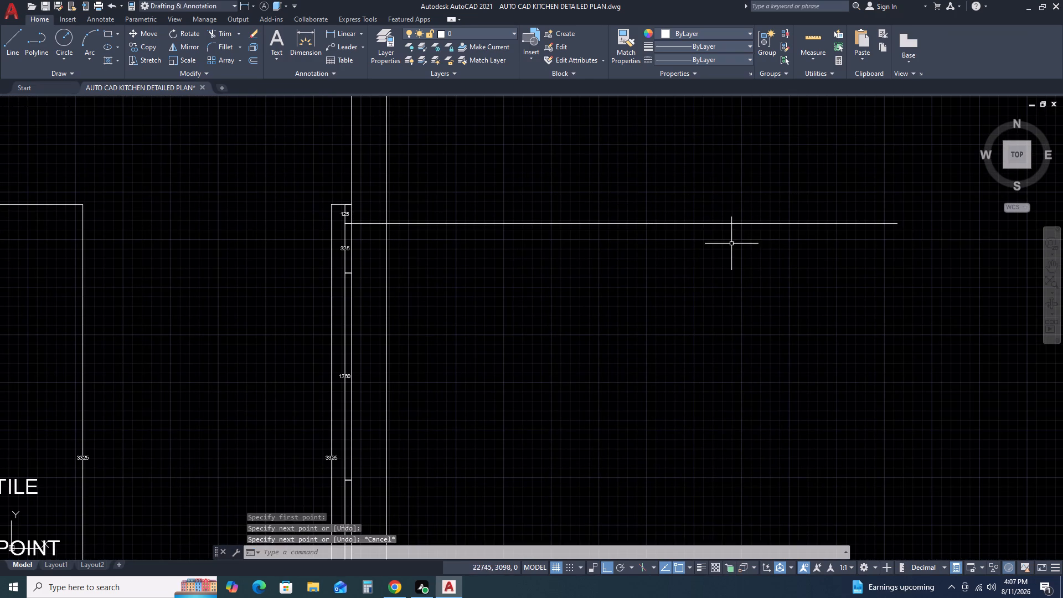
Place a horizontal construction line through the corner where the counter's top line meets the new elevation's inner wall line.
scroll(731, 244, down, 3)
scroll(761, 336, up, 2)
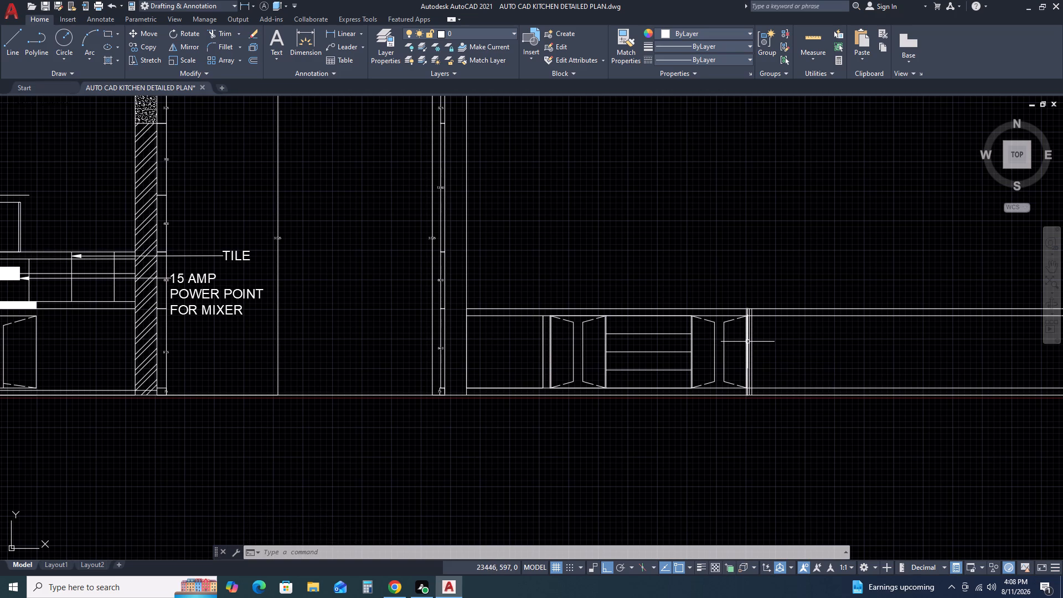
scroll(752, 337, down, 1)
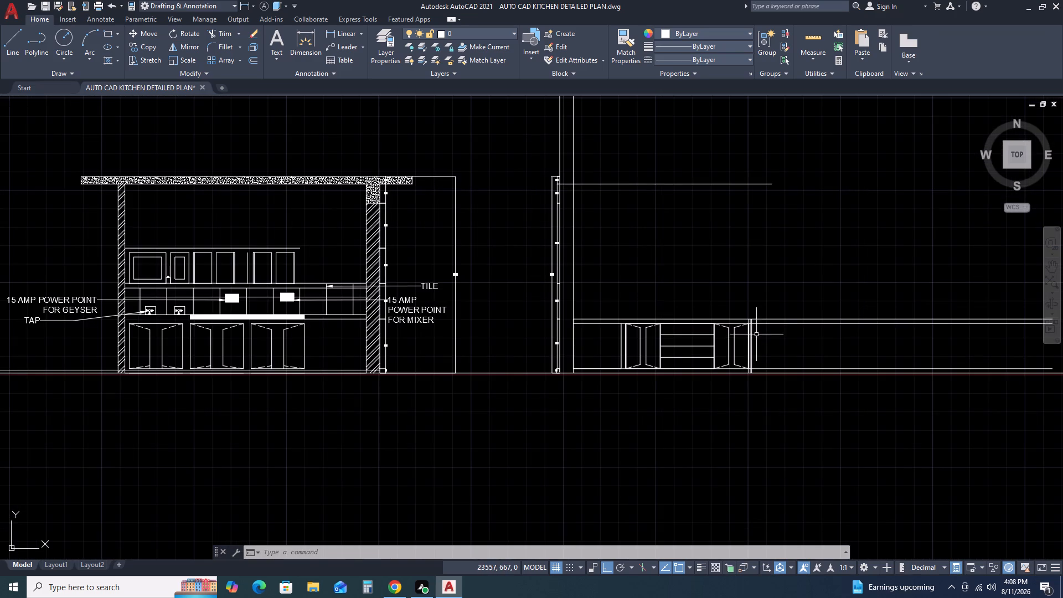
scroll(757, 334, down, 2)
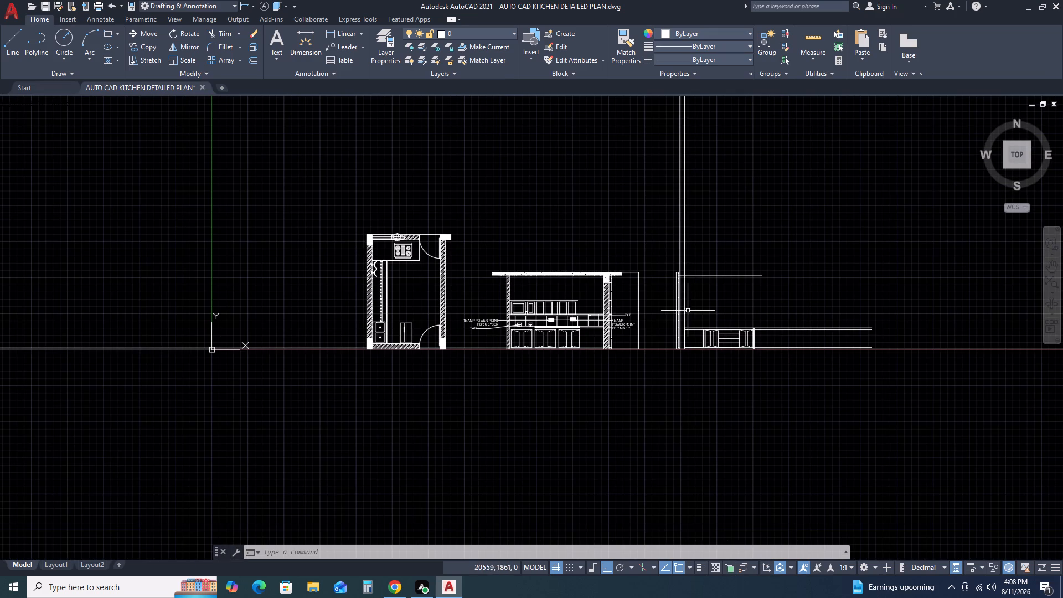
scroll(693, 330, up, 4)
middle_drag(767, 319, 656, 312)
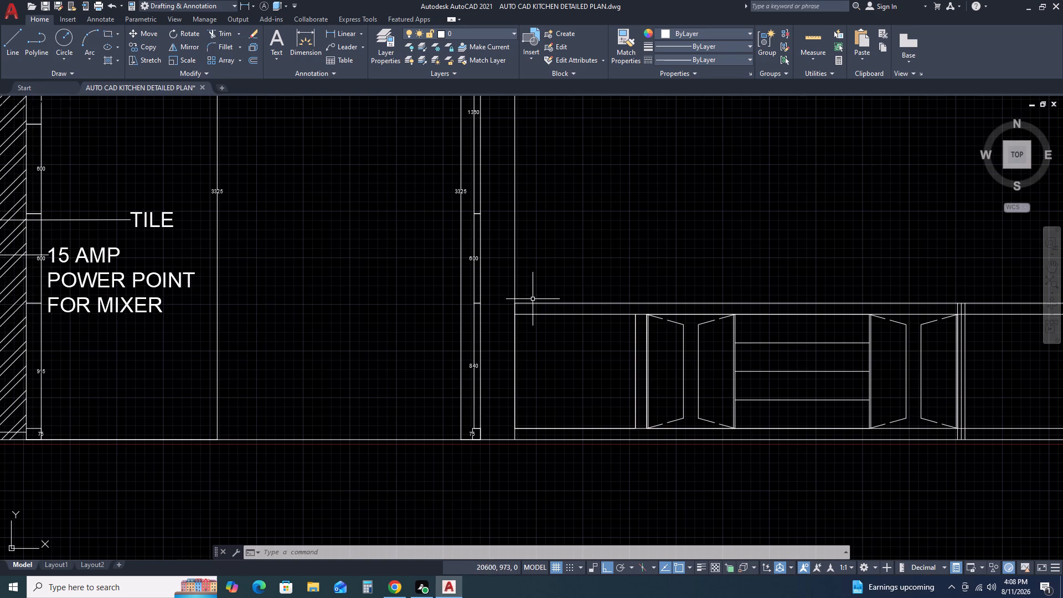
key(x)
text(L)
key(space)
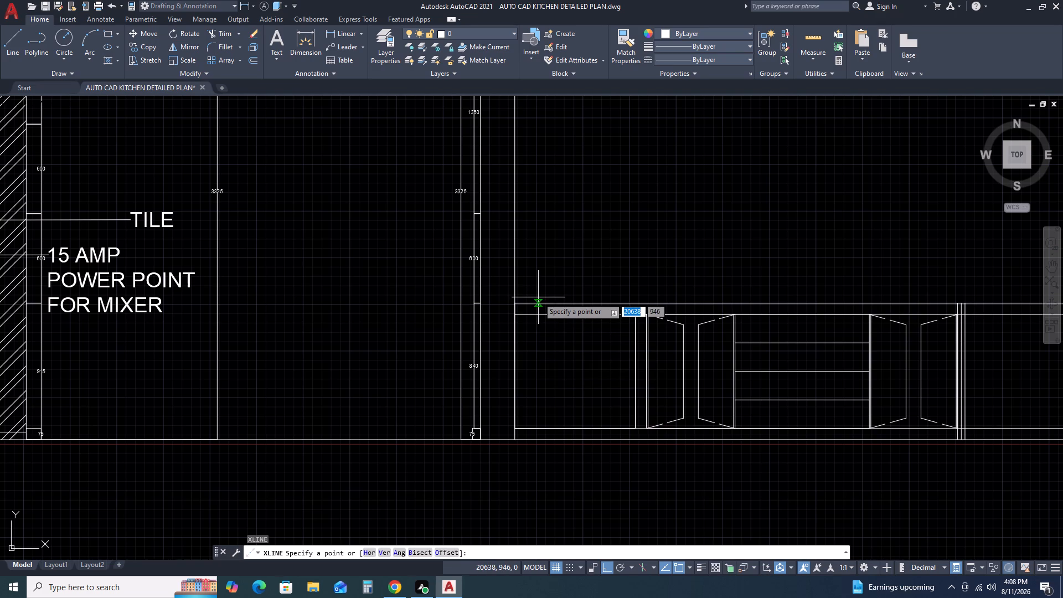
key(h)
key(space)
scroll(520, 300, up, 2)
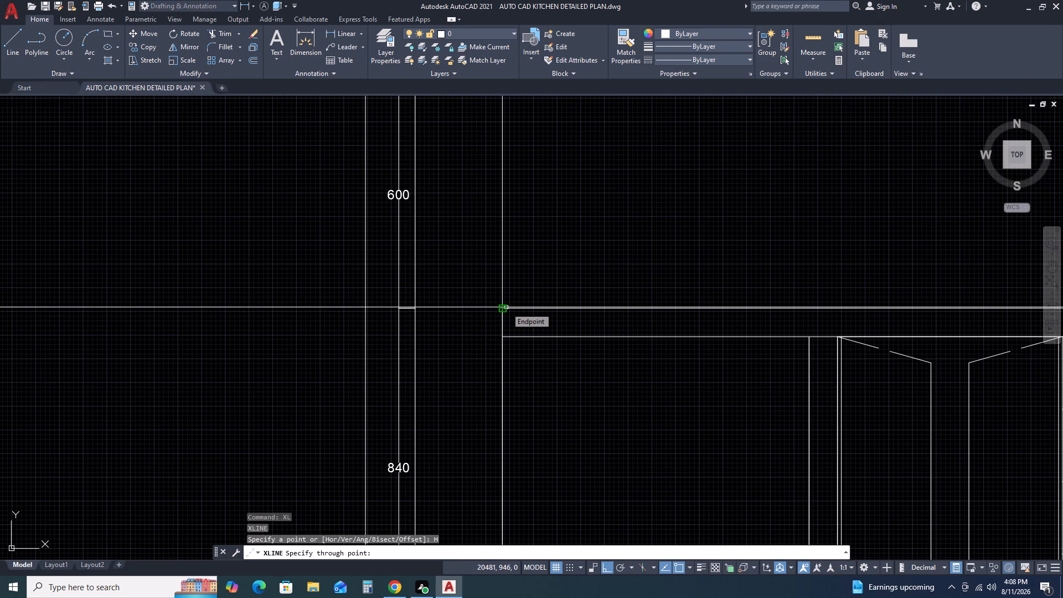
scroll(507, 306, up, 3)
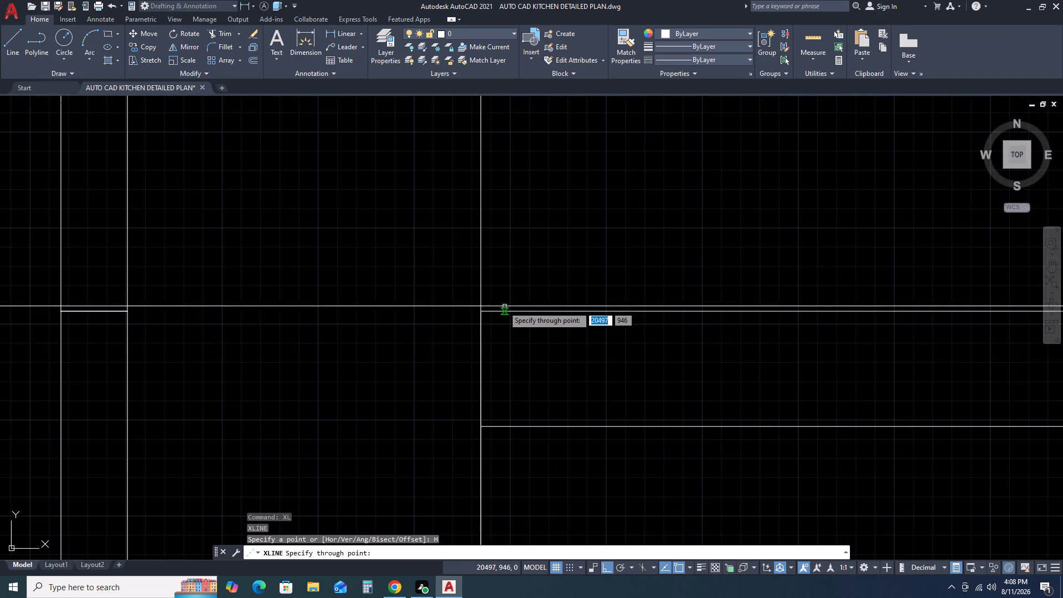
click(482, 311)
Place another horizontal construction line through the lower end of the 325 beam dimension beside the new elevation.
scroll(553, 253, down, 6)
scroll(611, 286, down, 3)
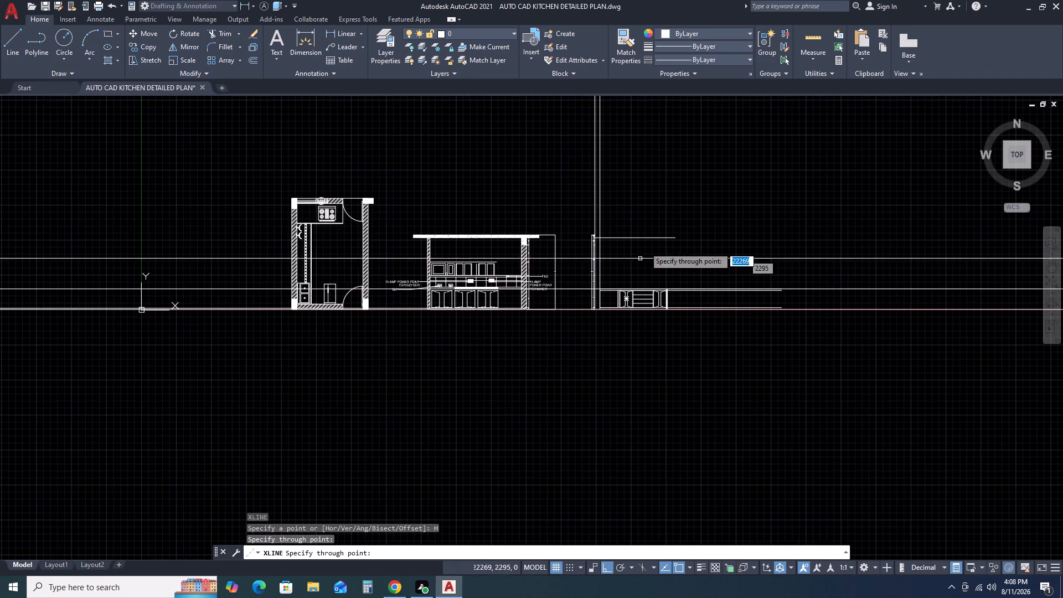
scroll(594, 230, up, 7)
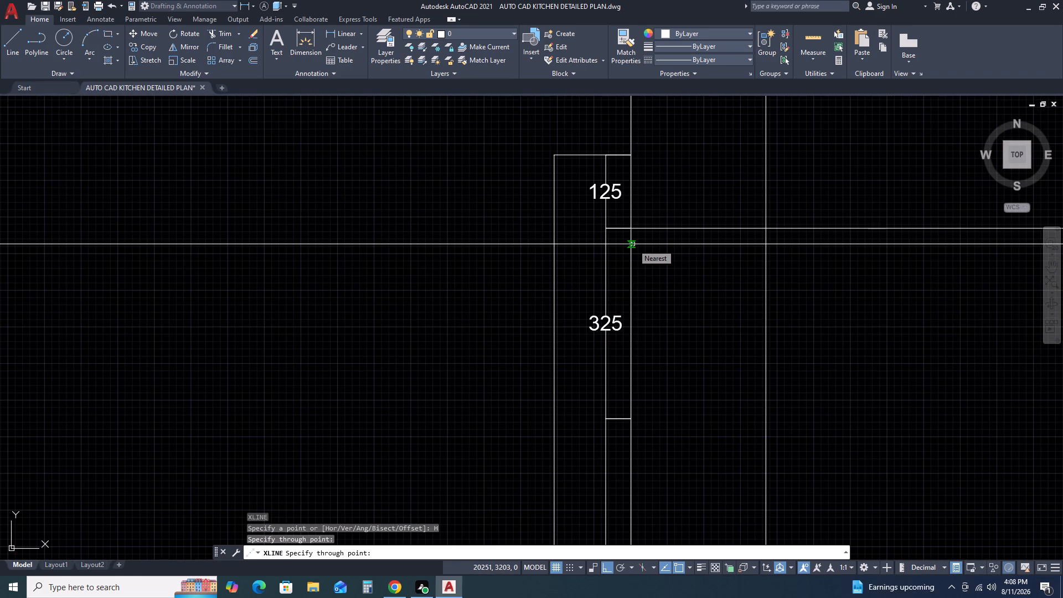
scroll(641, 250, down, 5)
scroll(642, 312, up, 3)
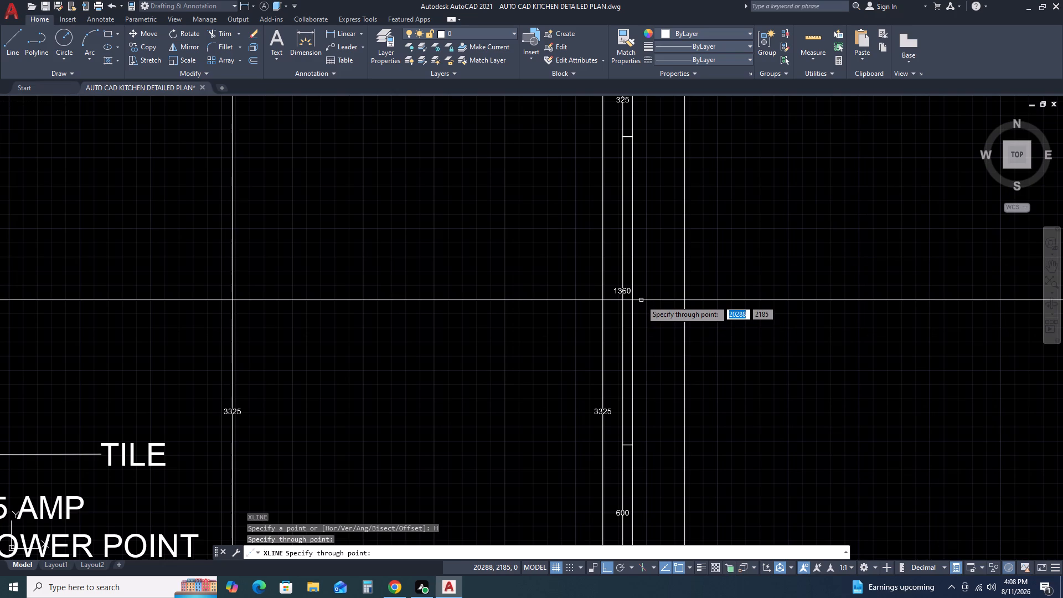
click(631, 136)
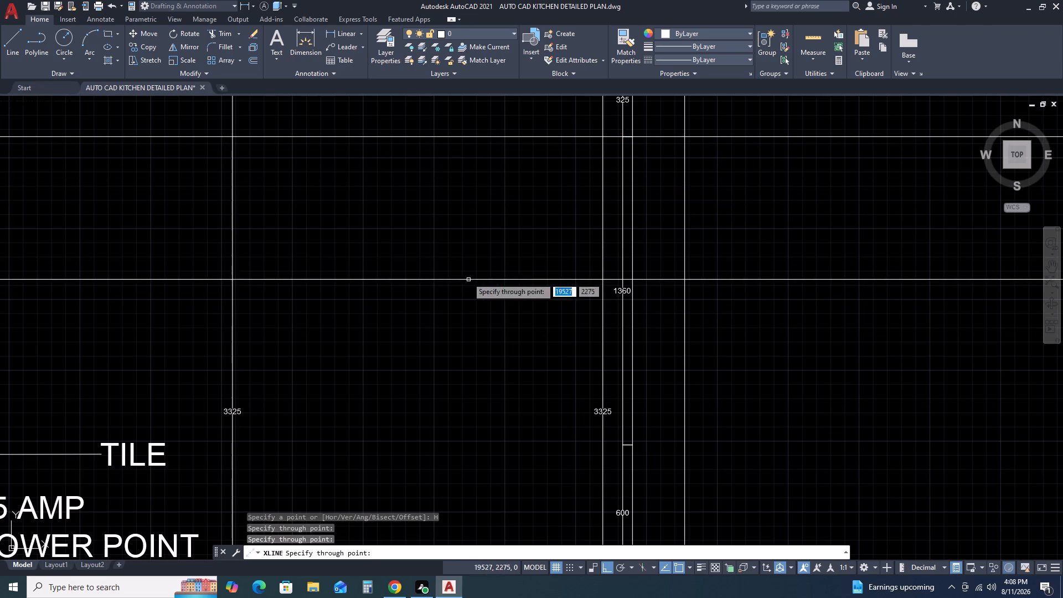
scroll(513, 221, down, 3)
key(Escape)
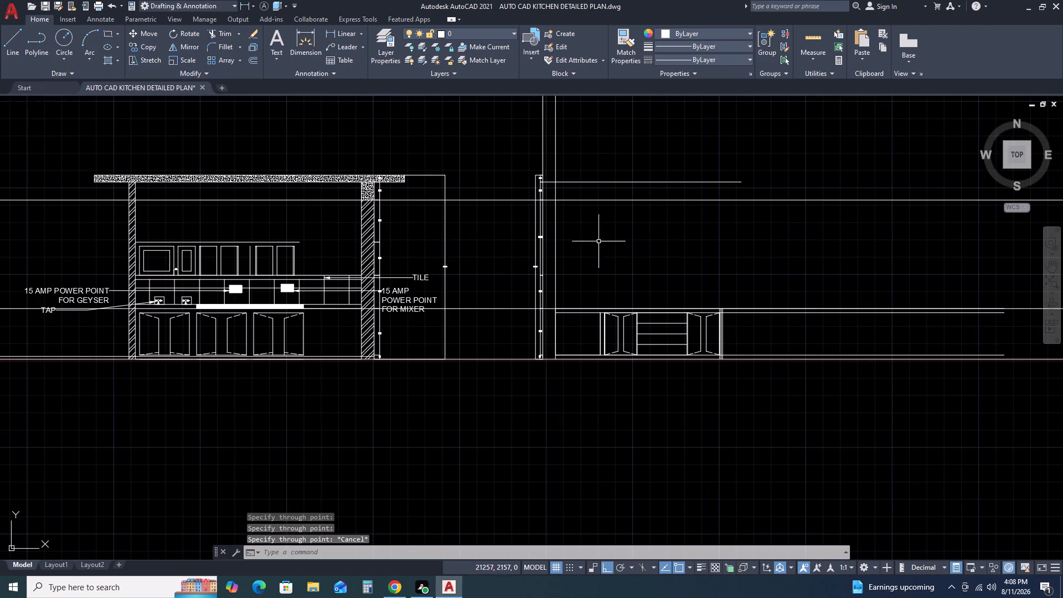
Draw a vertical line along the inner wall line, from the beam-level construction line down to the counter's top line.
scroll(591, 197, up, 3)
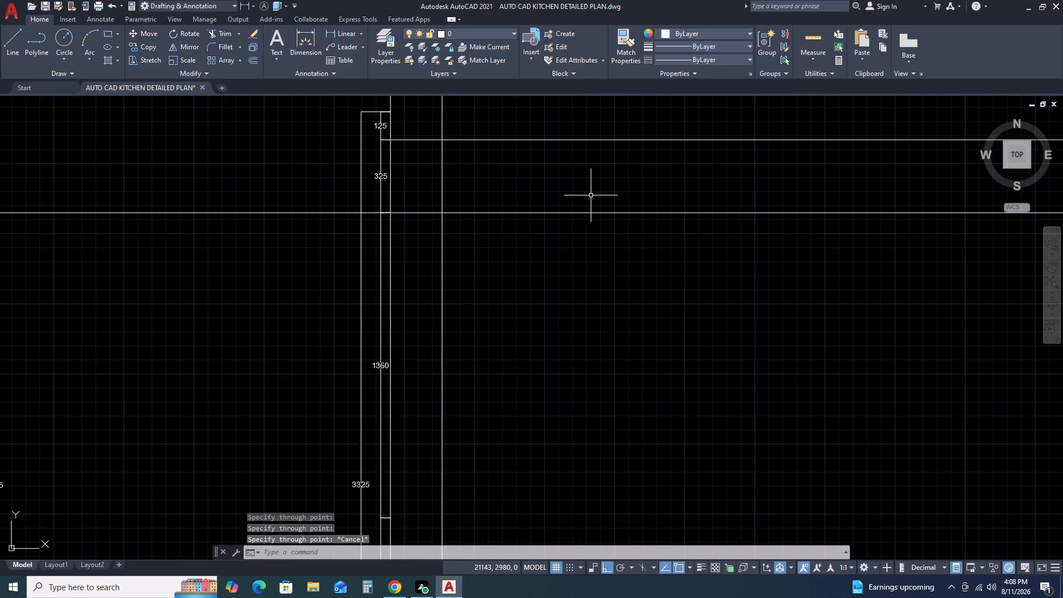
scroll(591, 195, down, 2)
scroll(551, 380, up, 1)
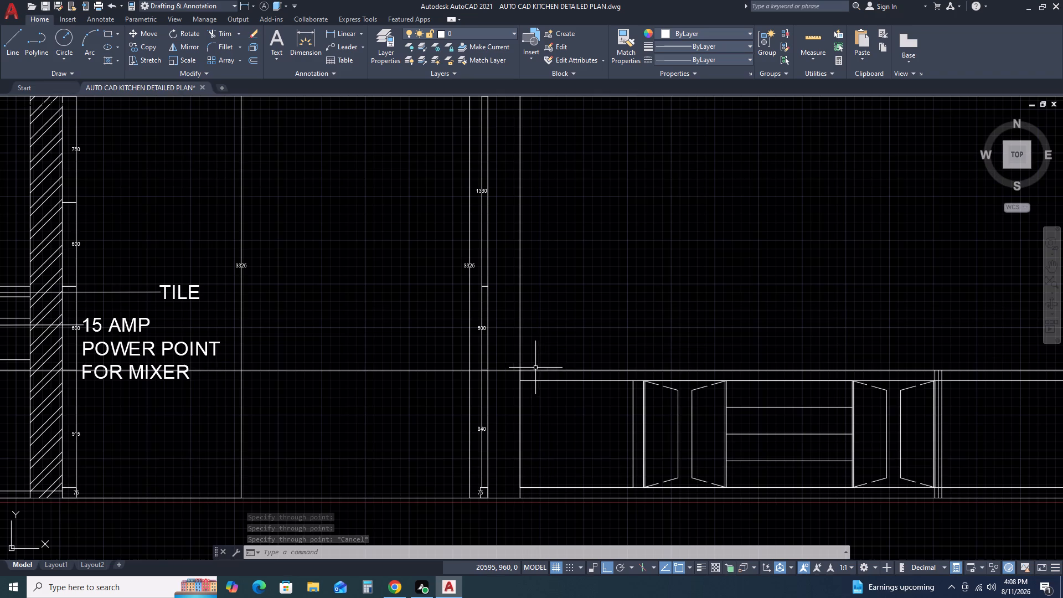
scroll(536, 366, up, 1)
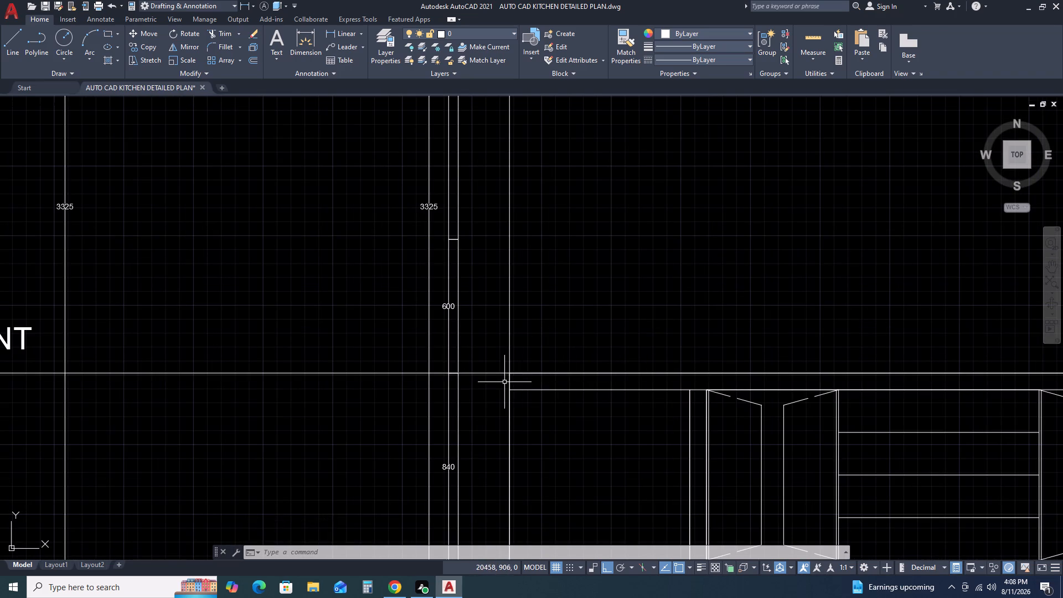
scroll(522, 378, down, 1)
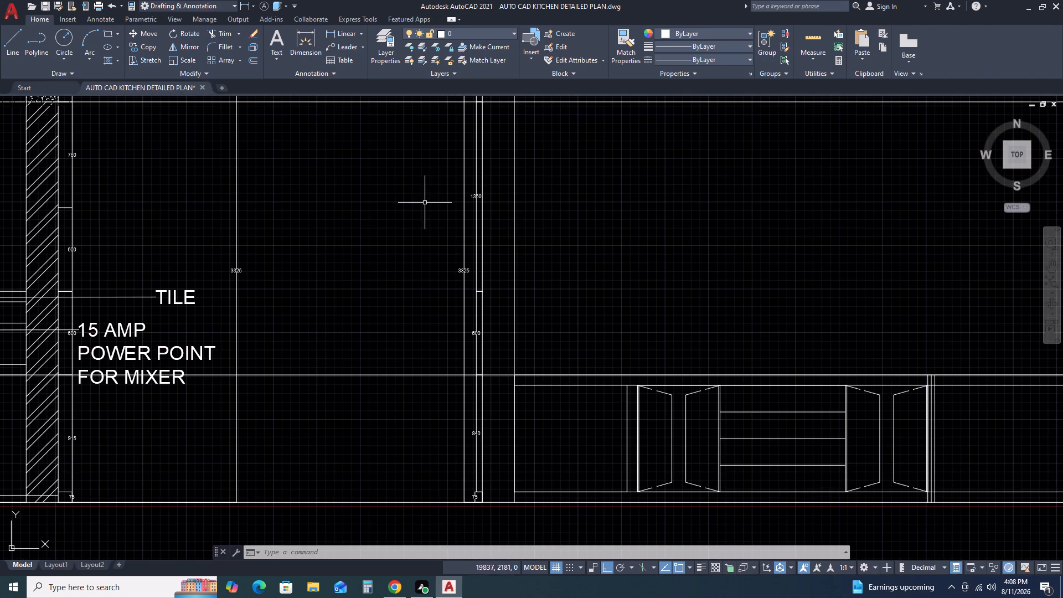
scroll(425, 203, up, 2)
scroll(604, 241, down, 2)
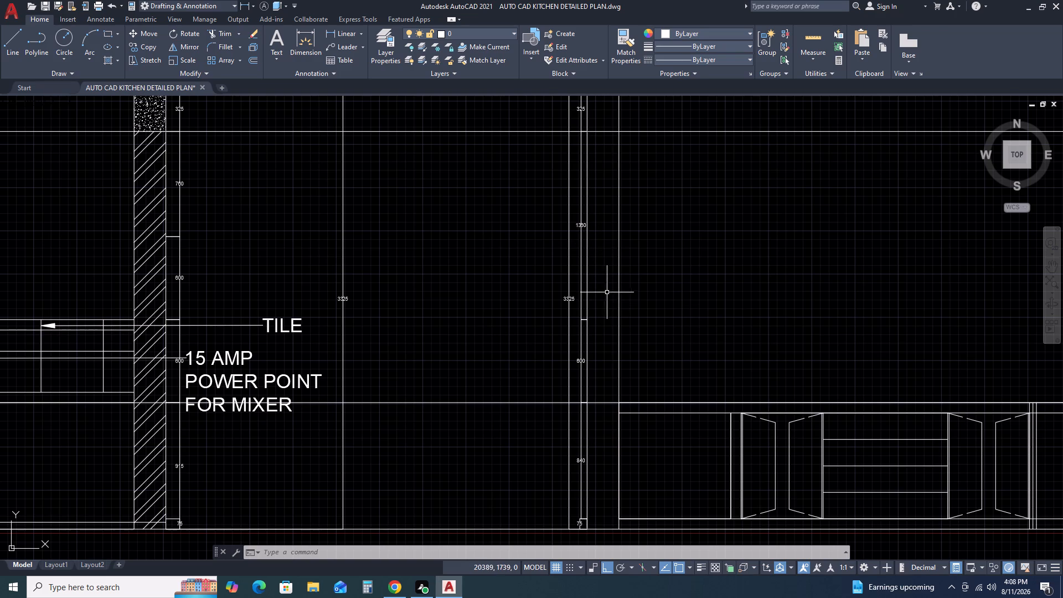
text(L)
key(space)
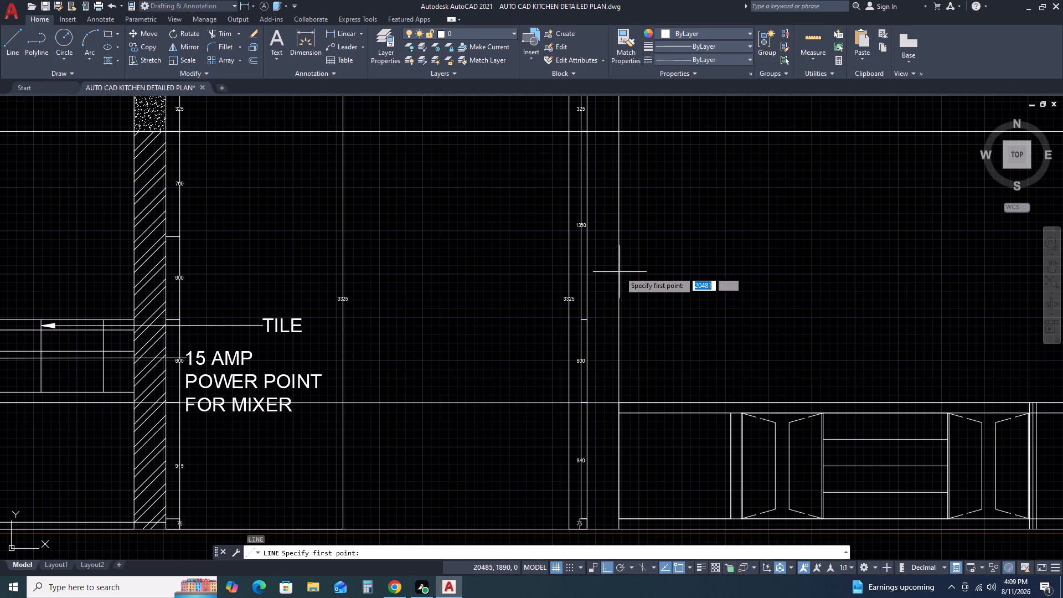
click(620, 134)
click(620, 403)
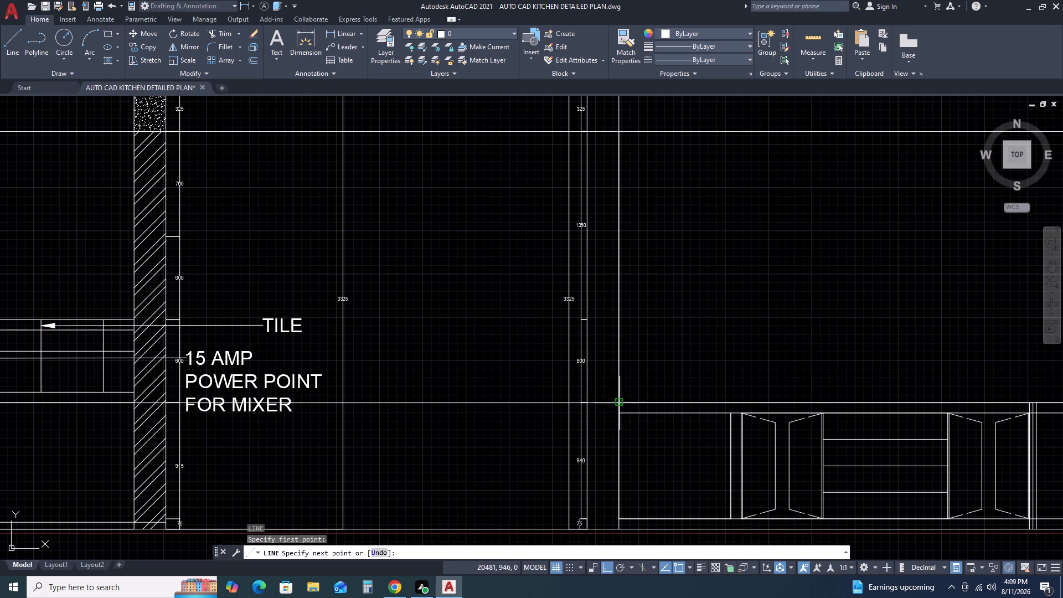
key(Escape)
Draw a horizontal line about 6390 long from the midpoint of the new vertical wall line, across the elevation.
text(L)
key(space)
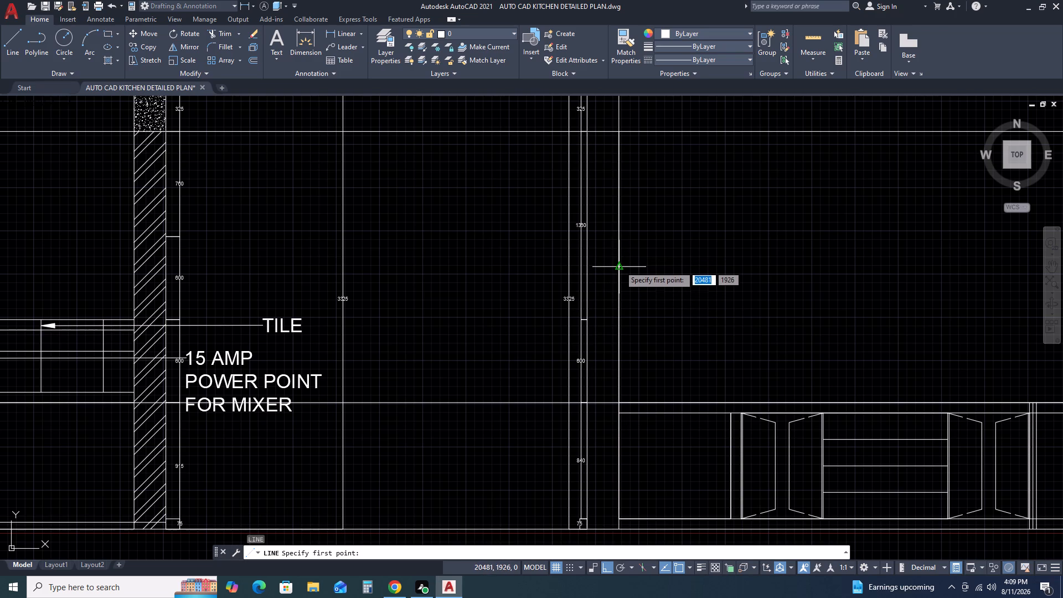
click(620, 270)
scroll(833, 276, down, 2)
middle_drag(859, 276, 698, 302)
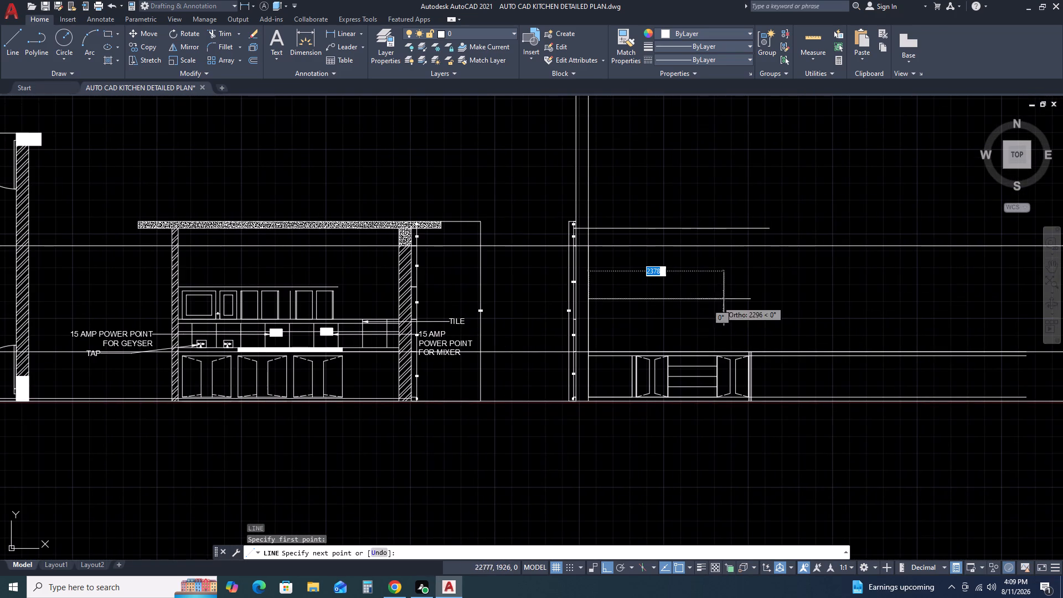
click(934, 282)
key(Escape)
Measure the heights above and below the mid-height line along the inner wall with linear dimensions, without placing them.
scroll(589, 313, up, 2)
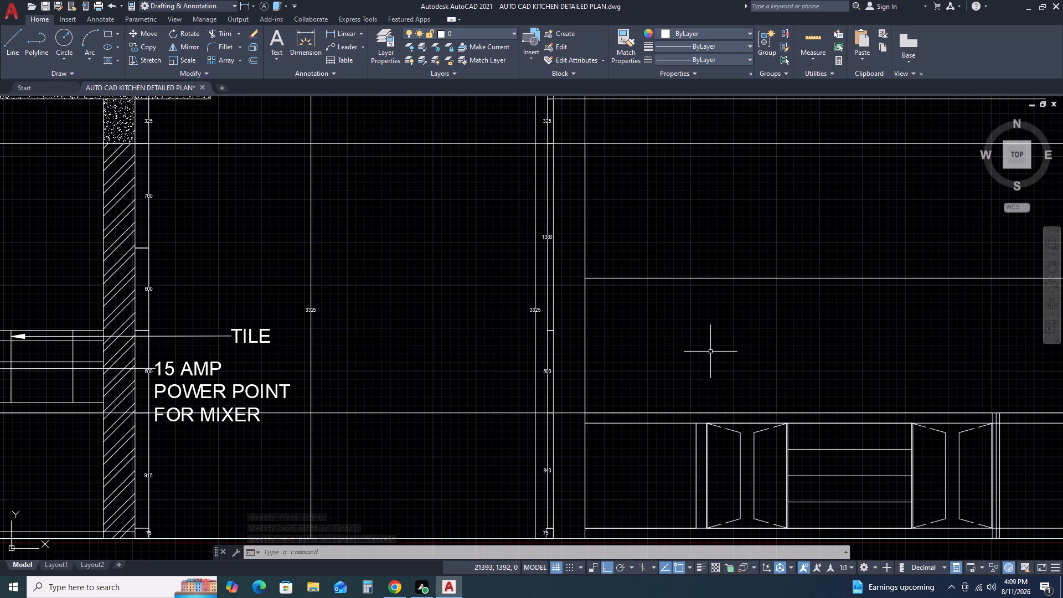
key(d)
key(l)
key(i)
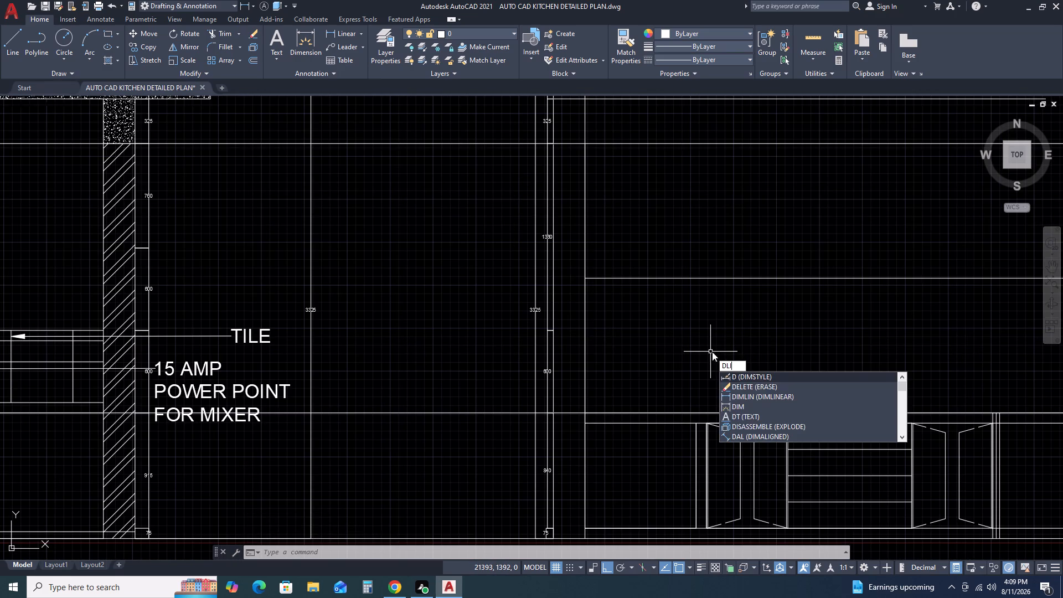
key(space)
click(585, 141)
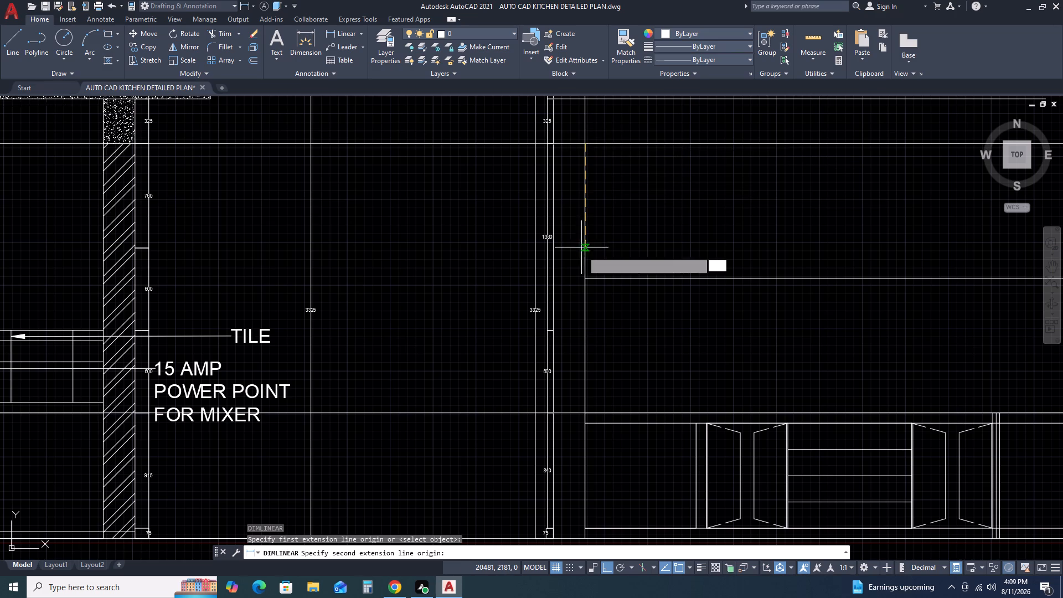
click(585, 279)
scroll(620, 277, up, 2)
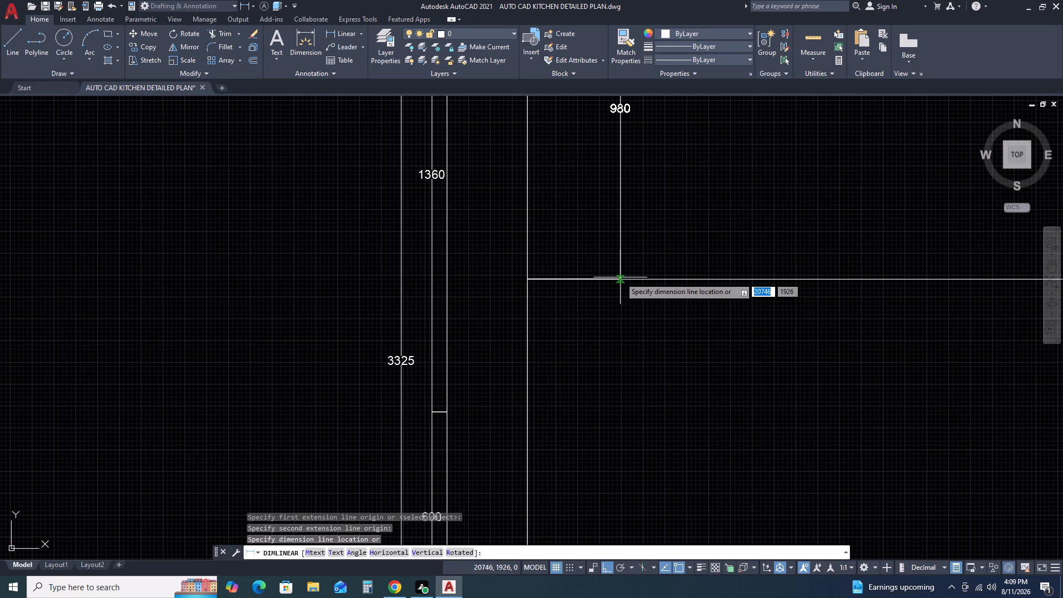
key(Escape)
key(space)
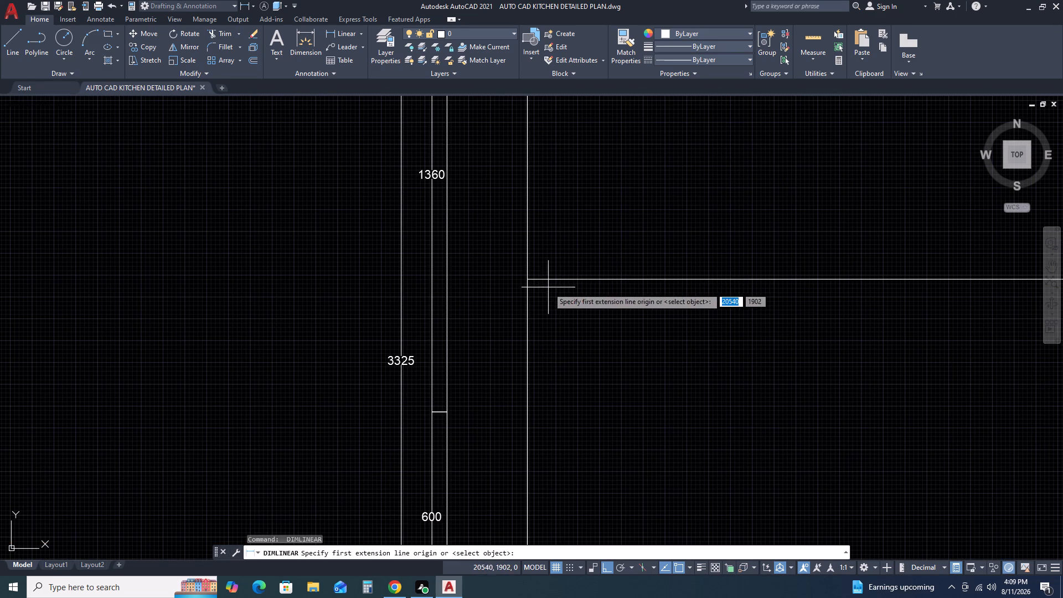
click(530, 277)
scroll(546, 277, down, 4)
scroll(547, 337, up, 4)
click(537, 348)
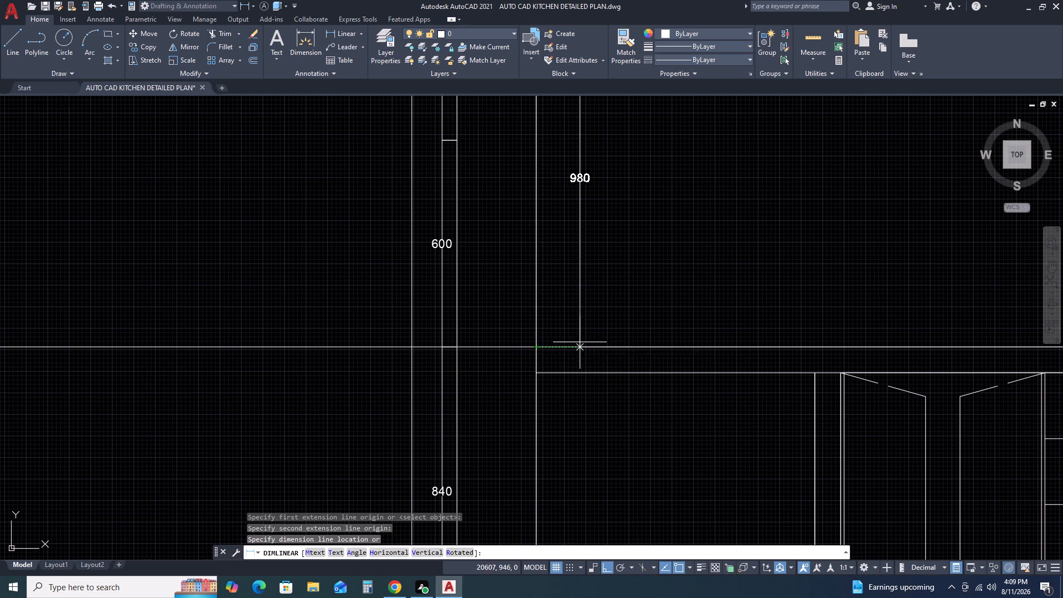
key(Escape)
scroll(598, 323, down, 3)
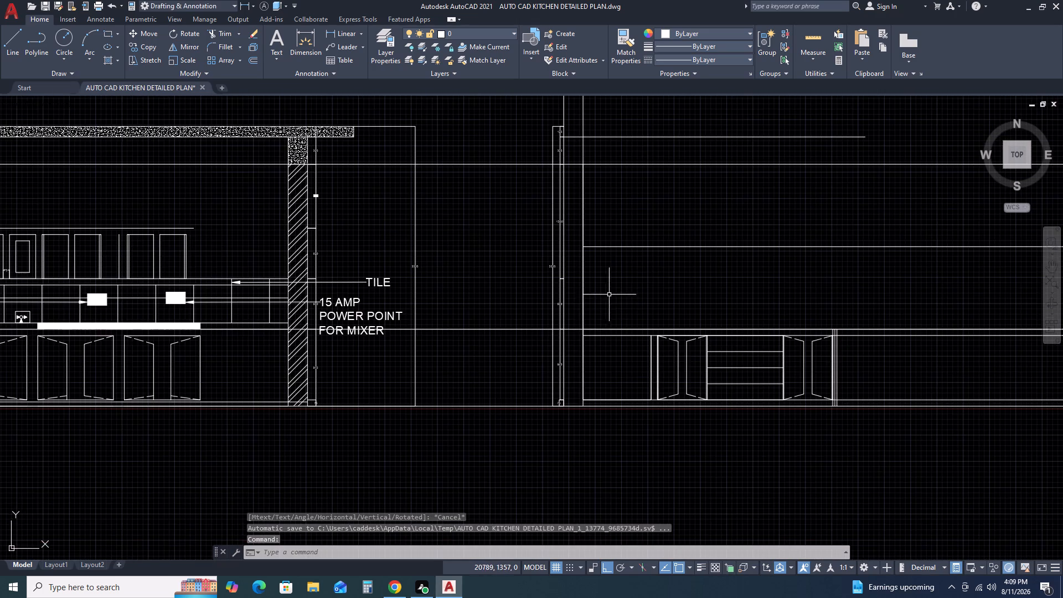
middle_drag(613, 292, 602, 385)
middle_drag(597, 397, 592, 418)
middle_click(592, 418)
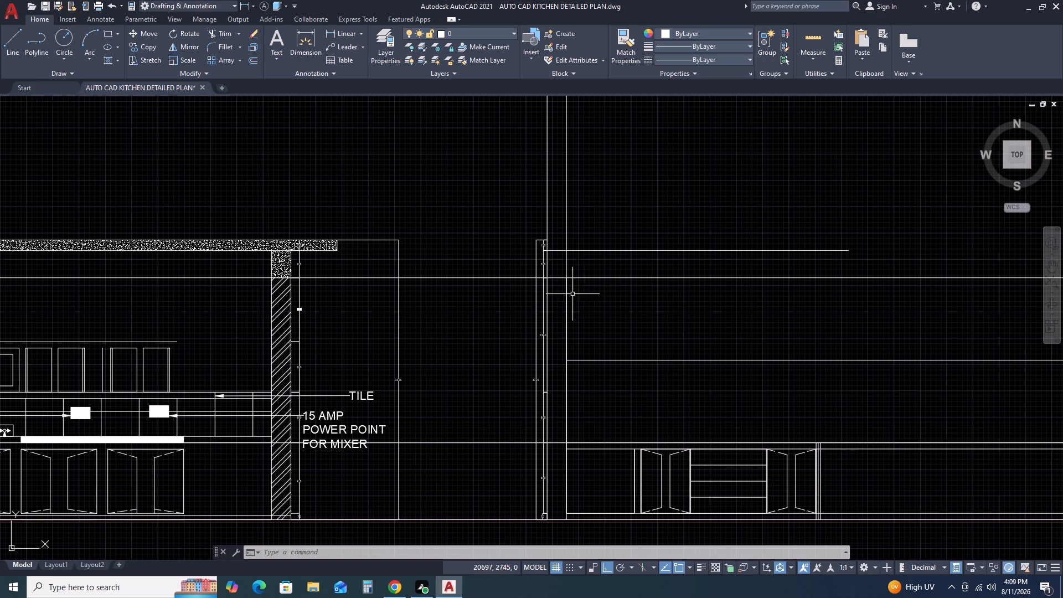
Draw guide lines from the inner wall's beam-level corner: 840 down, 900 across, and back up to the beam-level line.
key(l)
key(space)
click(567, 277)
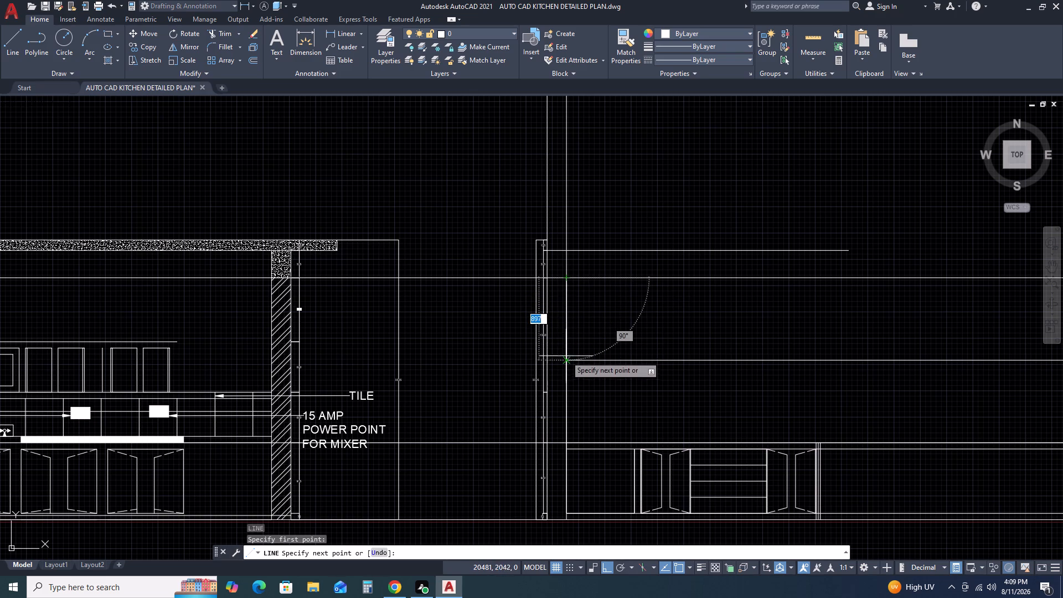
key(6)
key(0)
key(0)
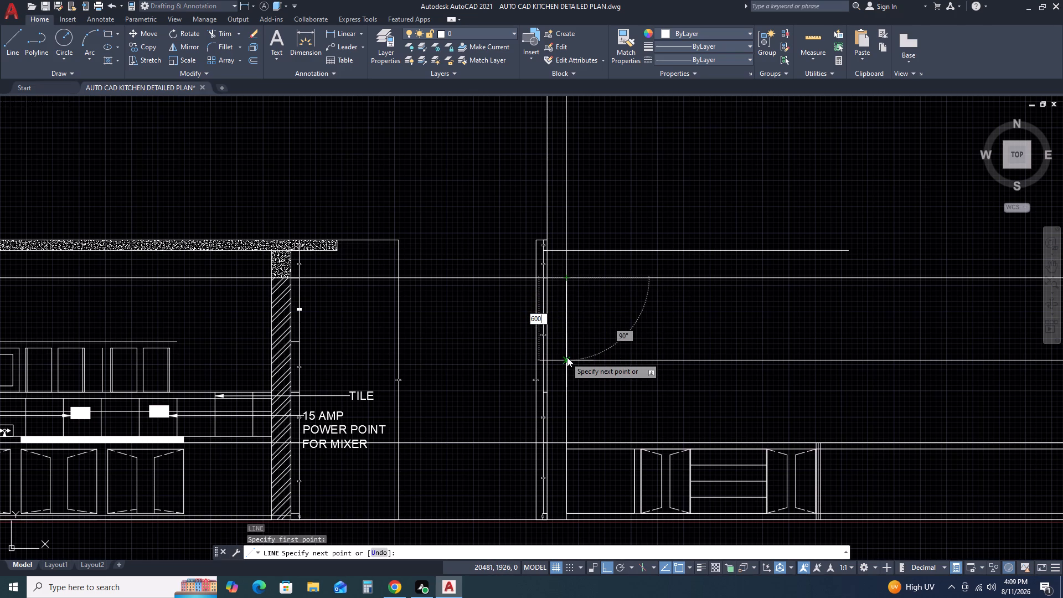
key(space)
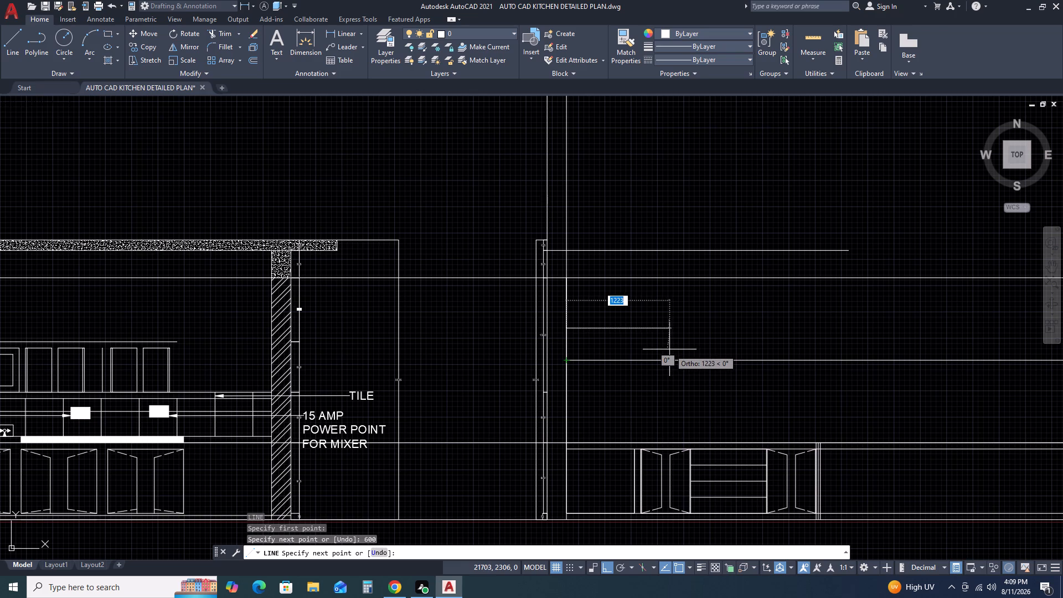
key(ctrl+z)
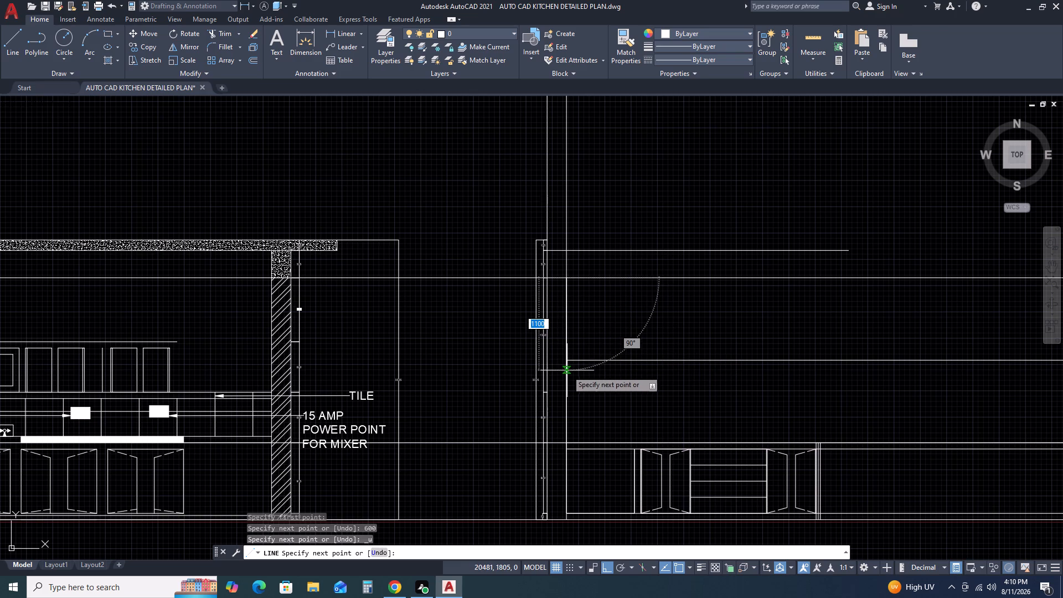
text(840)
key(space)
scroll(670, 349, up, 1)
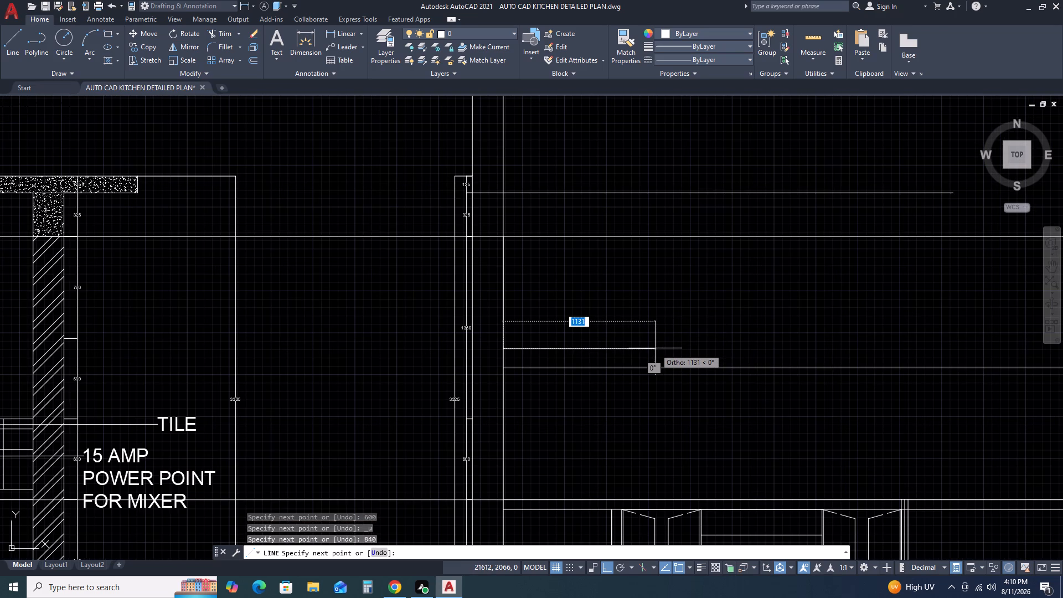
text(90)
text(0)
key(space)
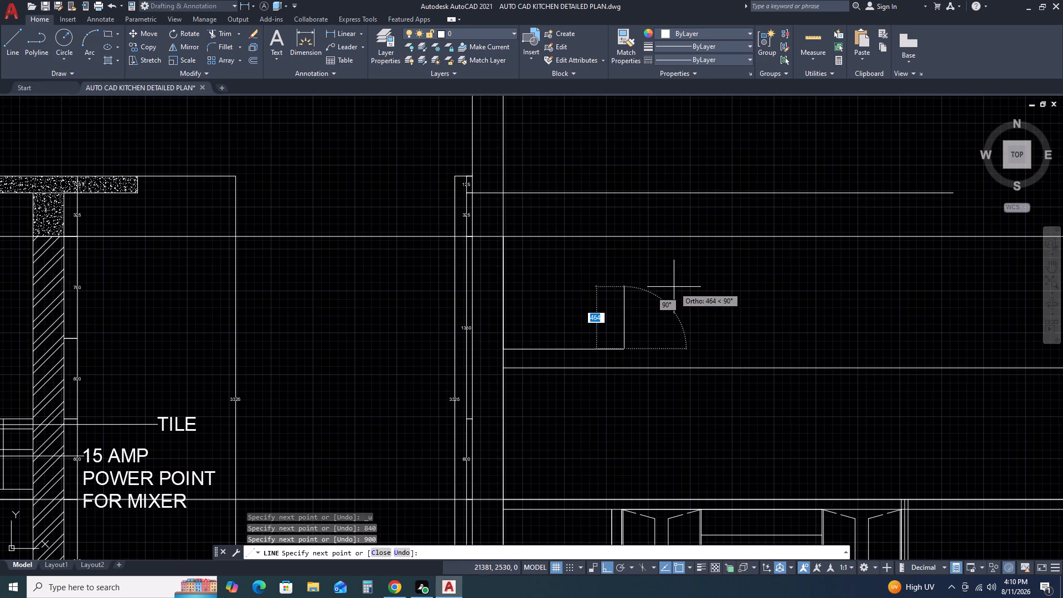
click(623, 236)
key(Escape)
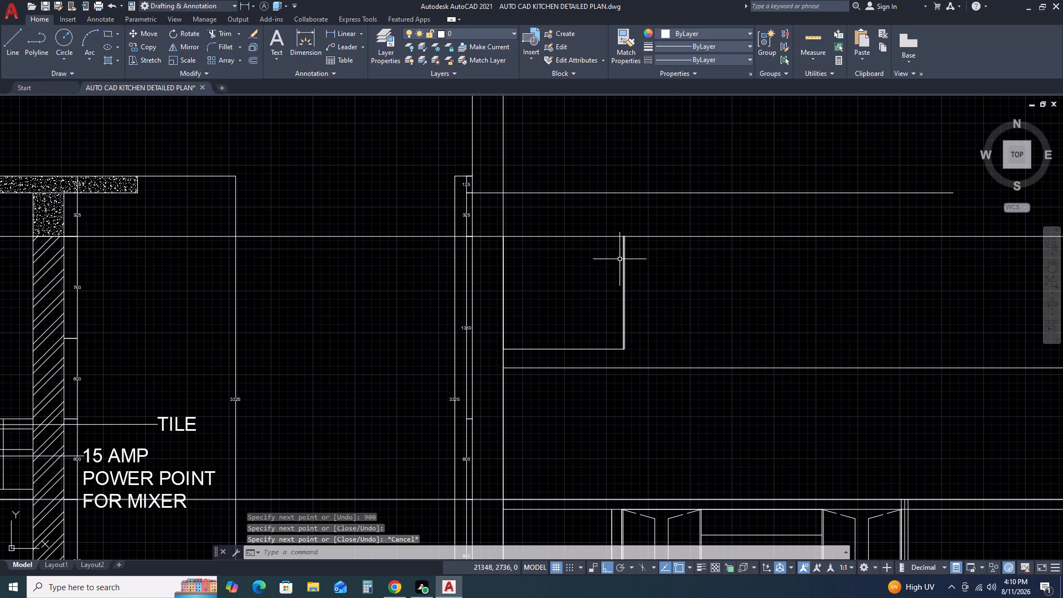
Draw a 900 by 840 rectangle over the guide outline, from its upper wall corner to the opposite lower corner.
text(RE)
text(C)
key(space)
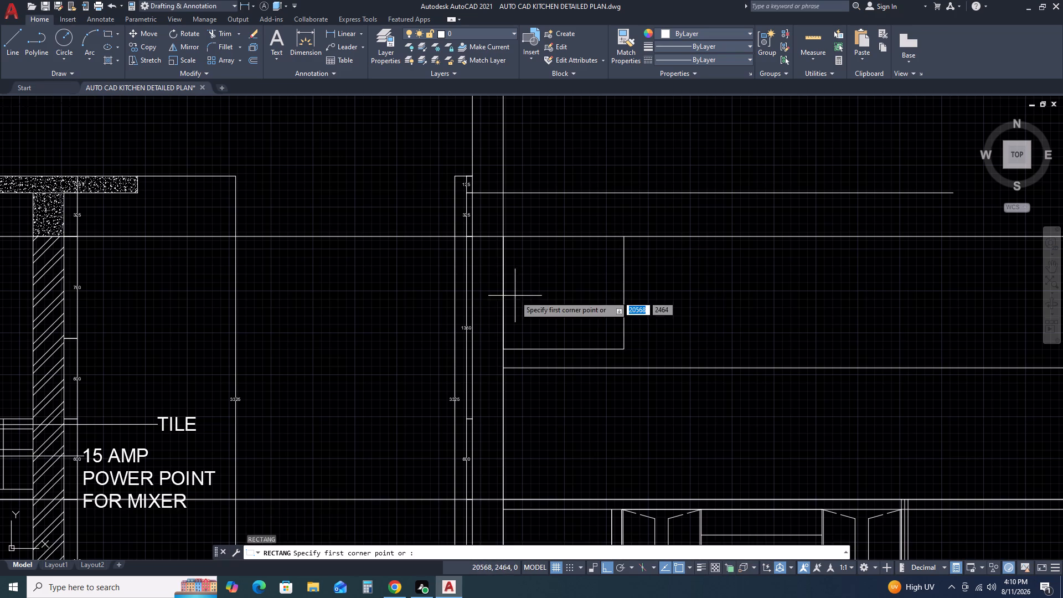
click(504, 236)
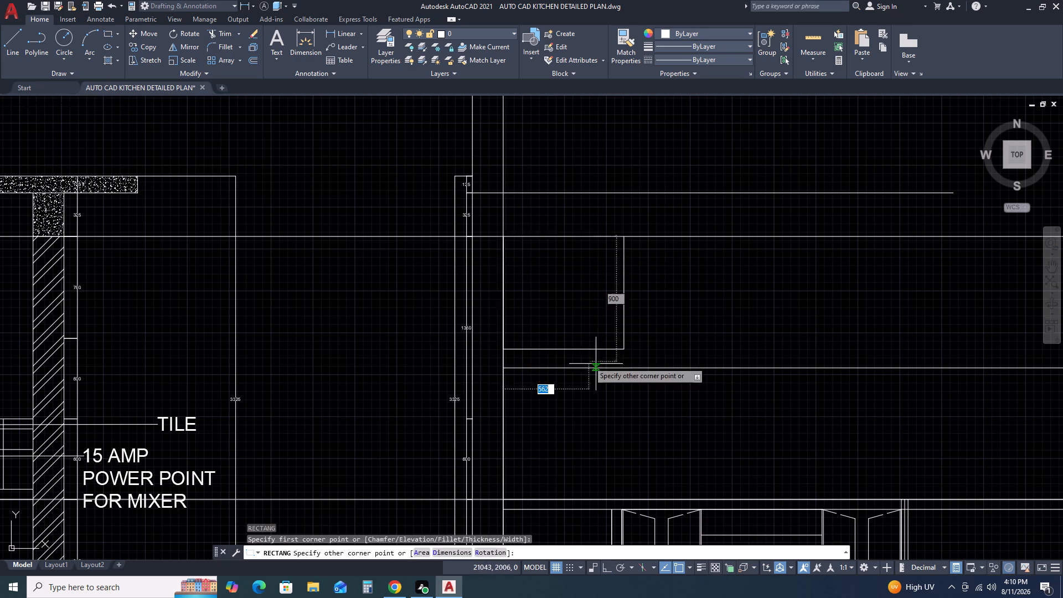
click(626, 348)
Move the rectangle horizontally along the beam-level line, clear of the guide lines.
click(623, 336)
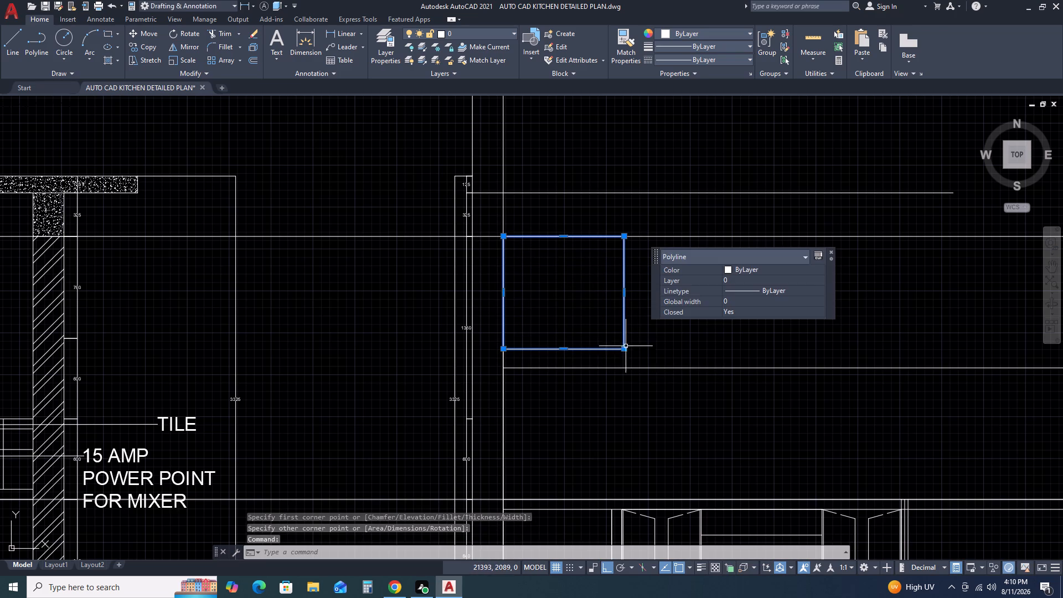
text(M)
key(space)
click(629, 352)
click(854, 348)
key(Escape)
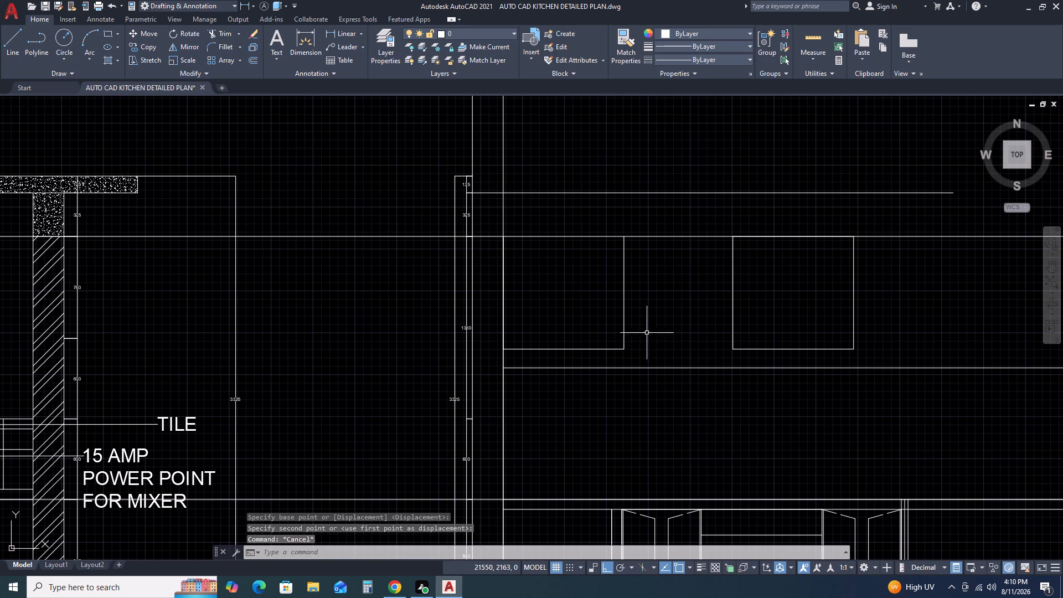
Delete the guide lines and the drawn vertical line along the inner wall.
drag(646, 319, 638, 325)
click(551, 357)
key(Delete)
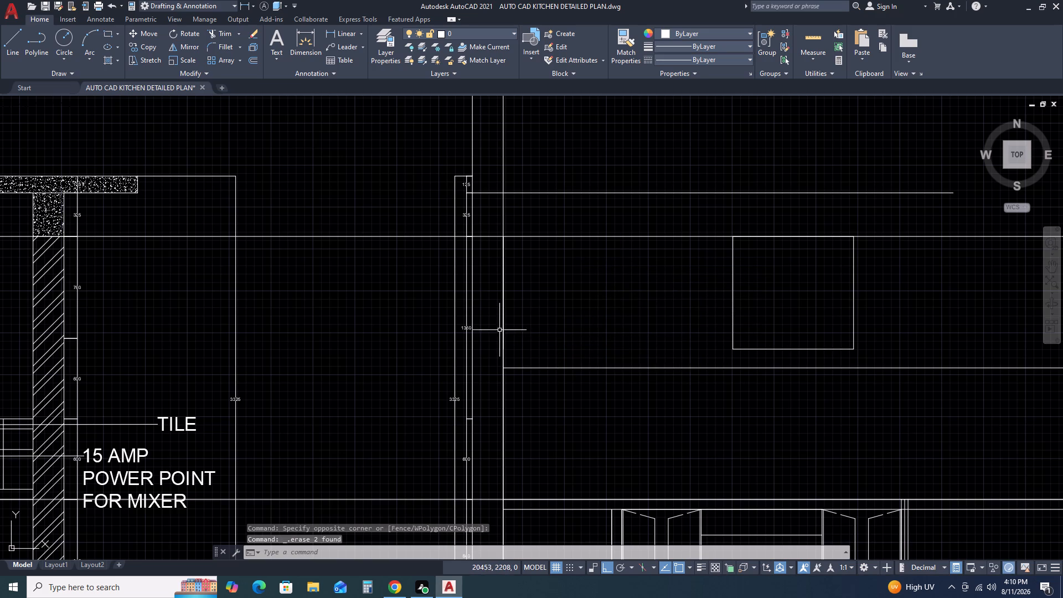
click(502, 329)
key(Delete)
click(502, 329)
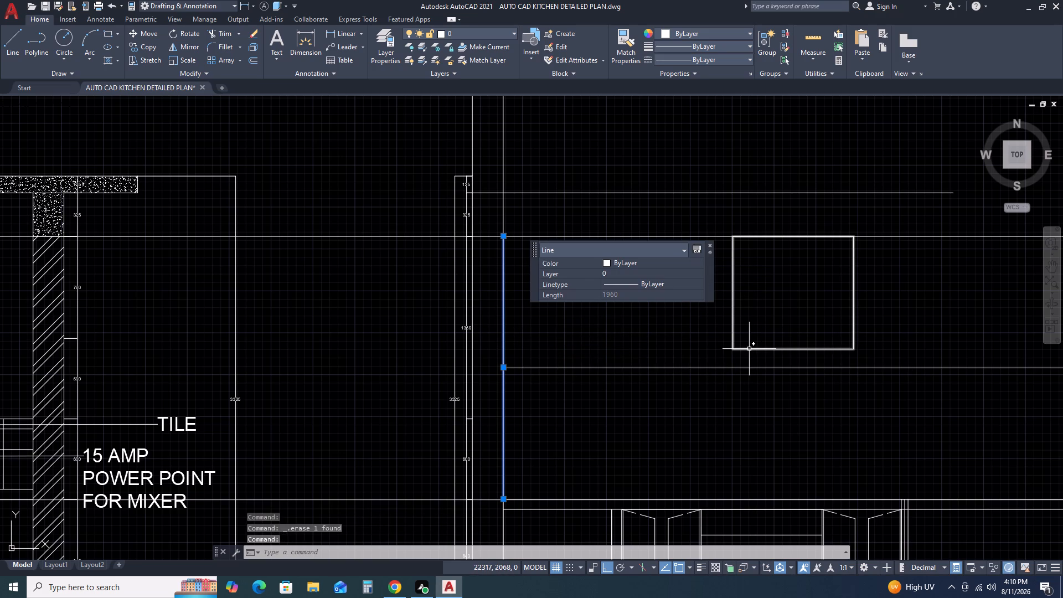
key(Delete)
Move the rectangle back by its upper corner to where the inner wall line meets the beam-level line.
click(746, 307)
click(679, 325)
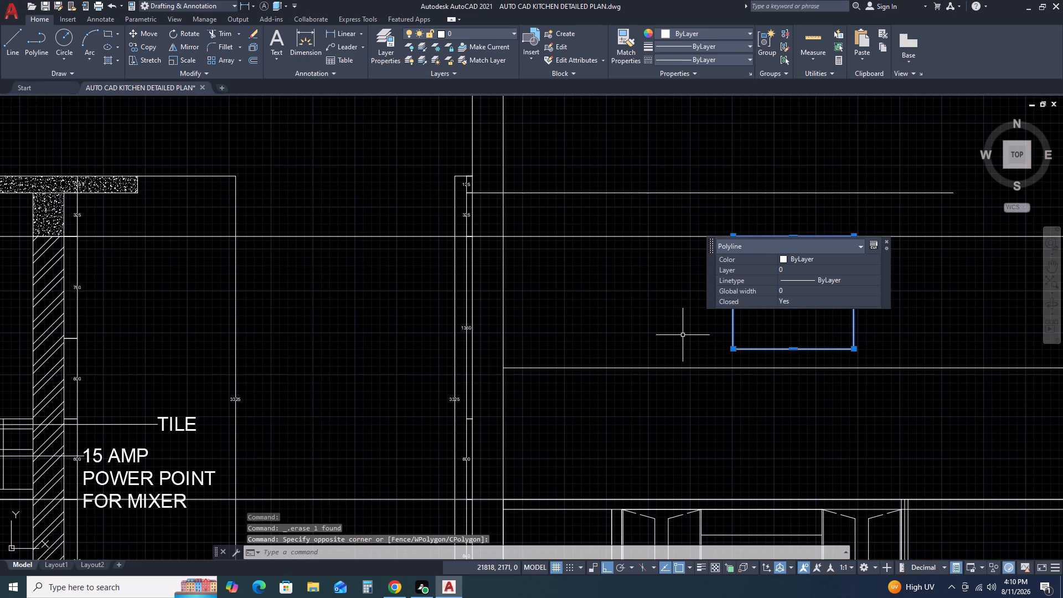
key(m)
key(space)
click(732, 236)
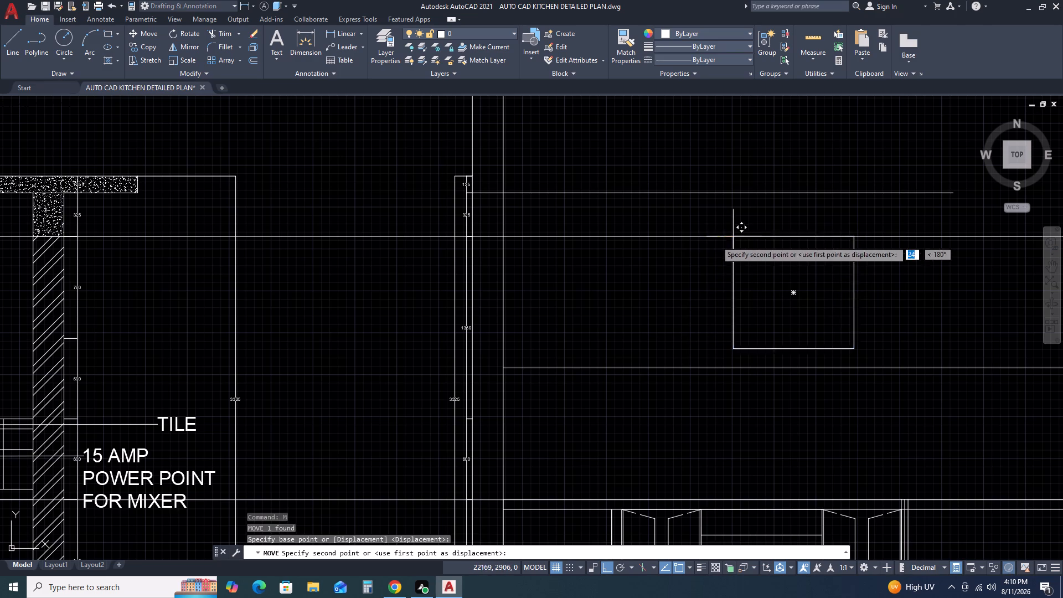
click(505, 239)
Offset the wall cabinet rectangle 25 inward.
click(628, 298)
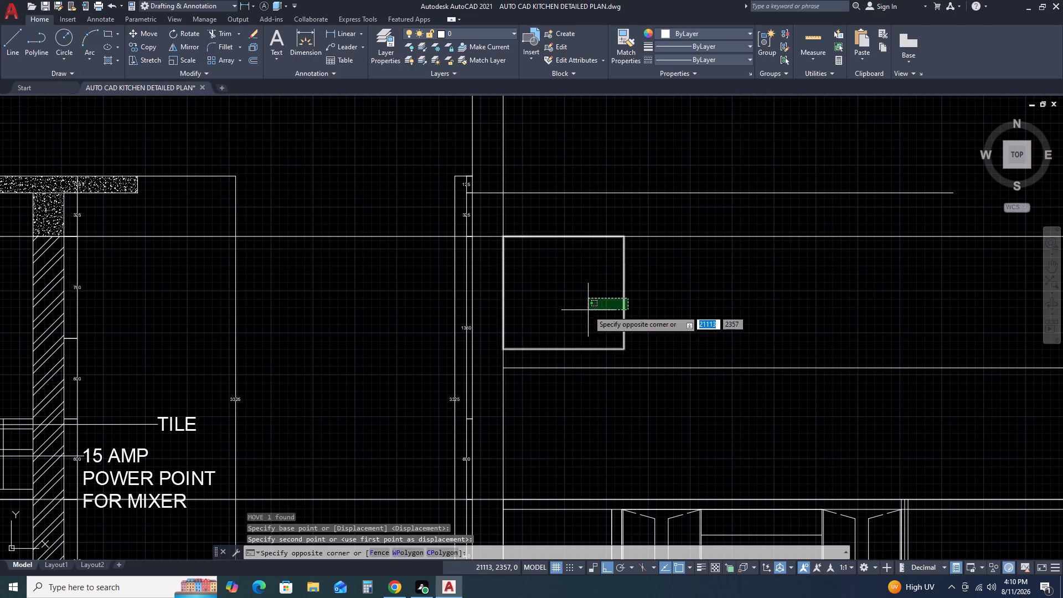
click(588, 310)
text(O)
key(space)
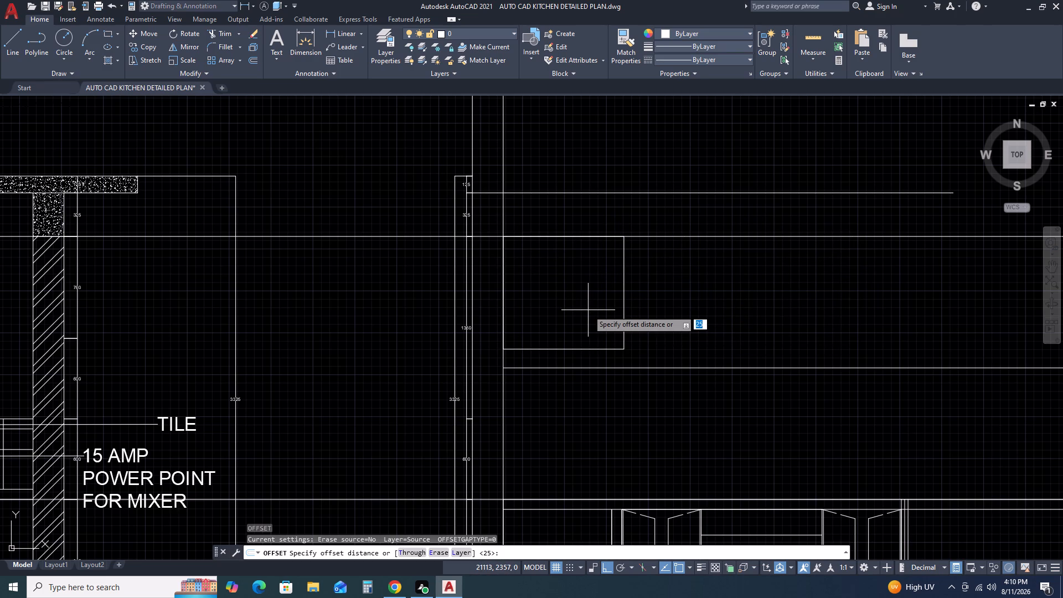
key(space)
click(577, 310)
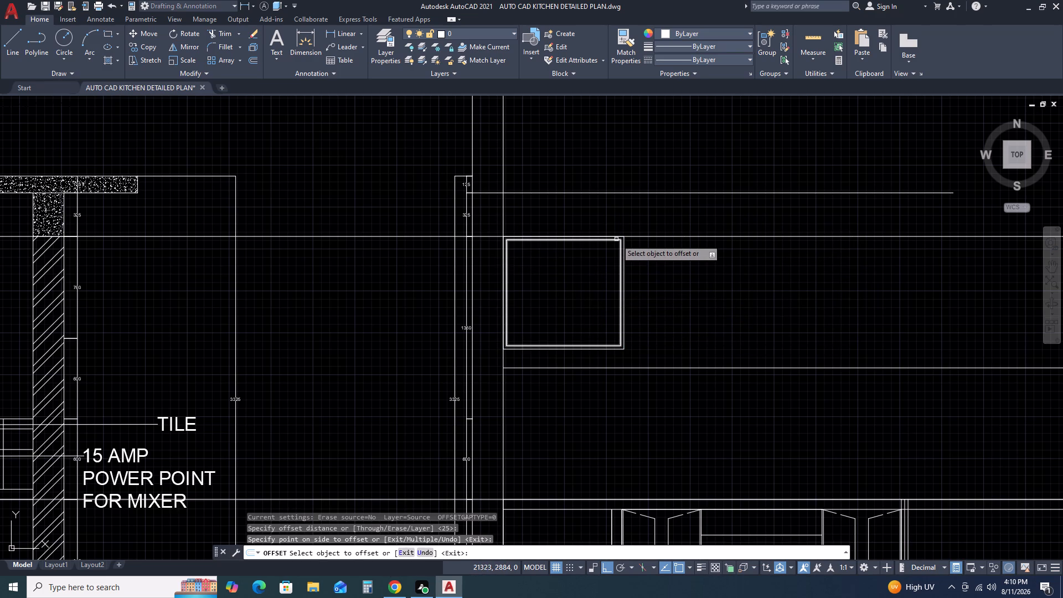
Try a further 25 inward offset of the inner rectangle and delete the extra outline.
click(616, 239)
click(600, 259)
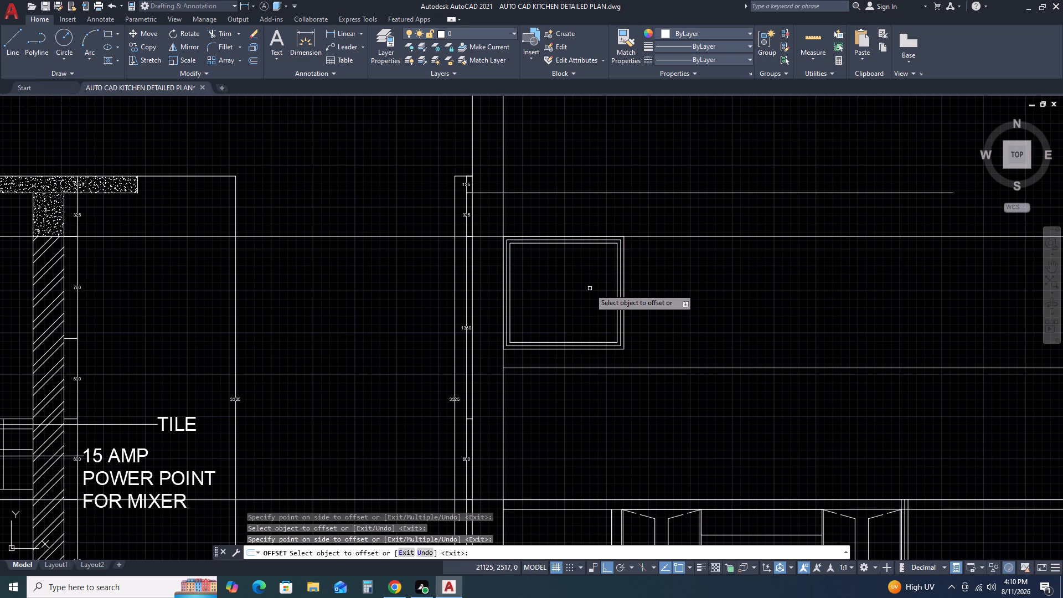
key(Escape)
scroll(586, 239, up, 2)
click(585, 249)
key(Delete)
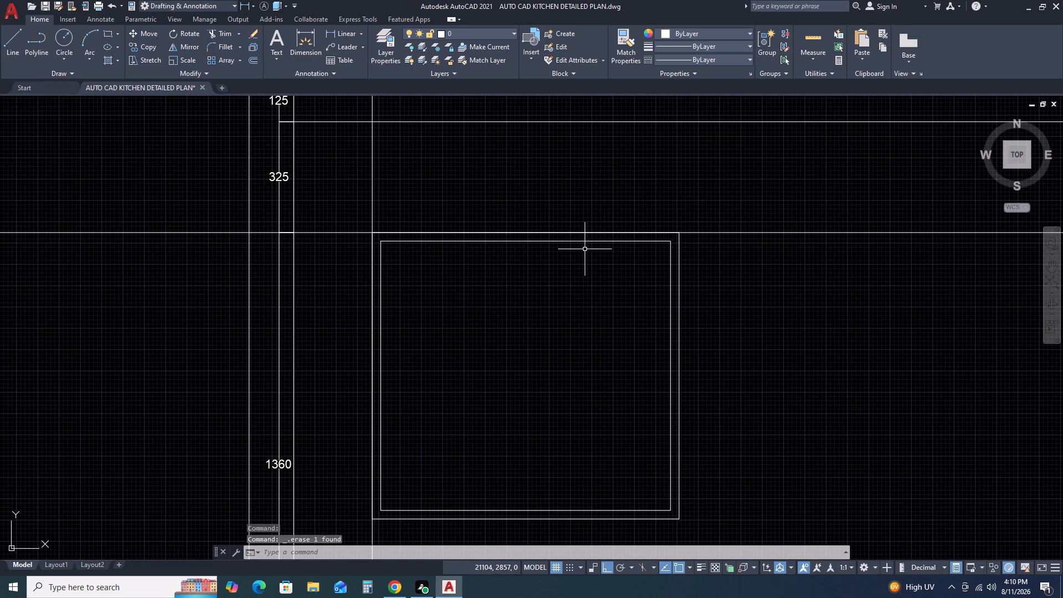
Offset the inner rectangle of the wall cabinet 50 inward.
click(598, 240)
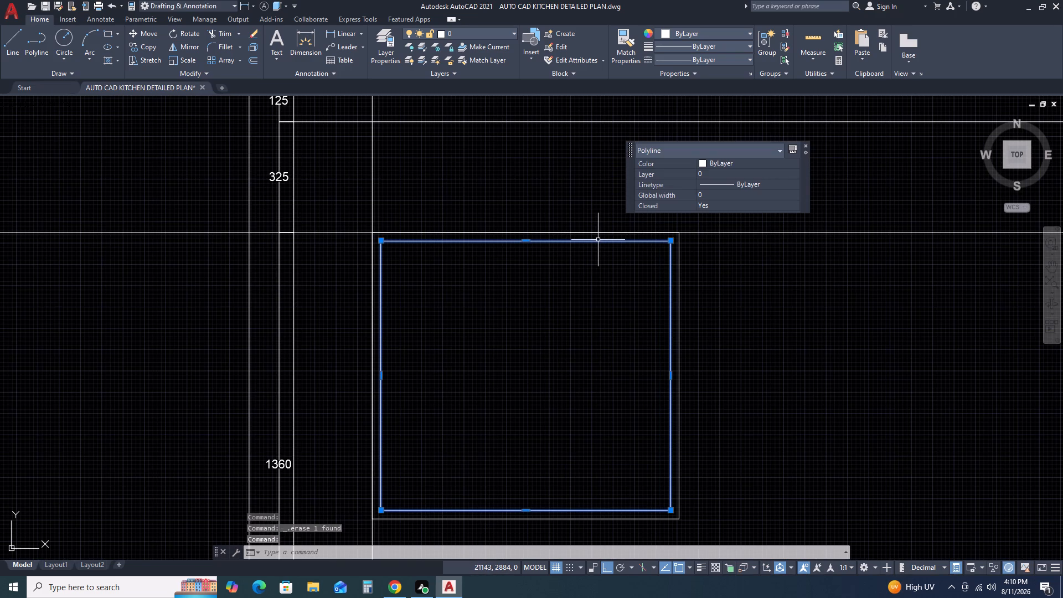
text(O)
key(space)
key(5)
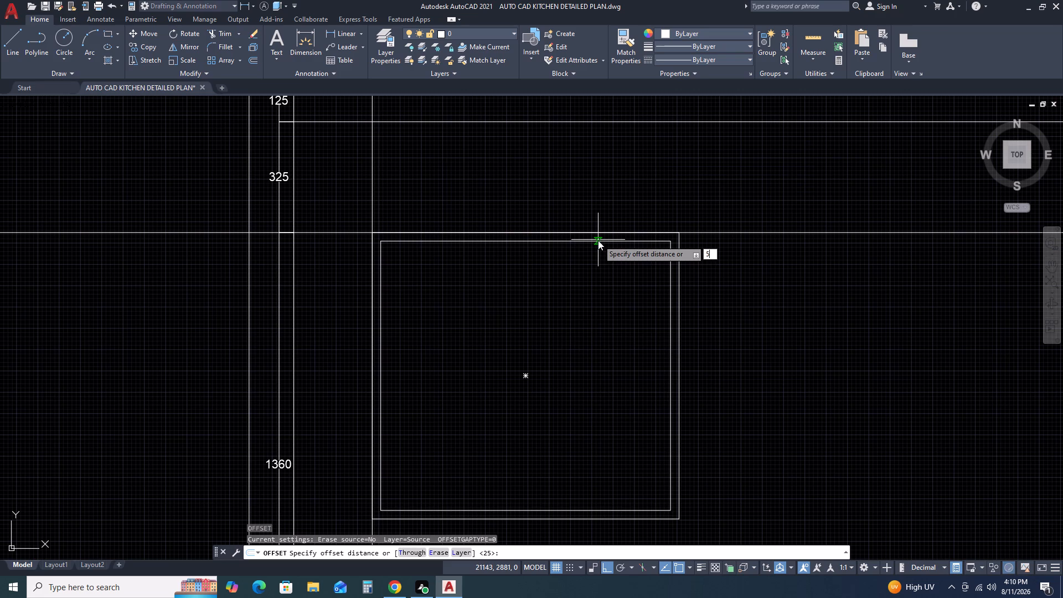
key(0)
key(space)
click(589, 267)
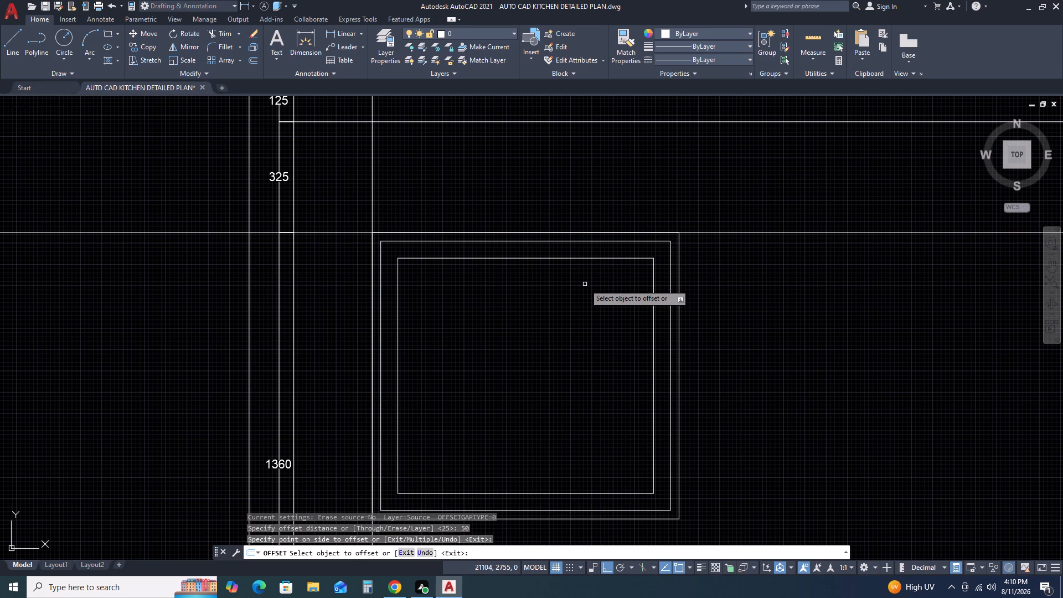
key(Escape)
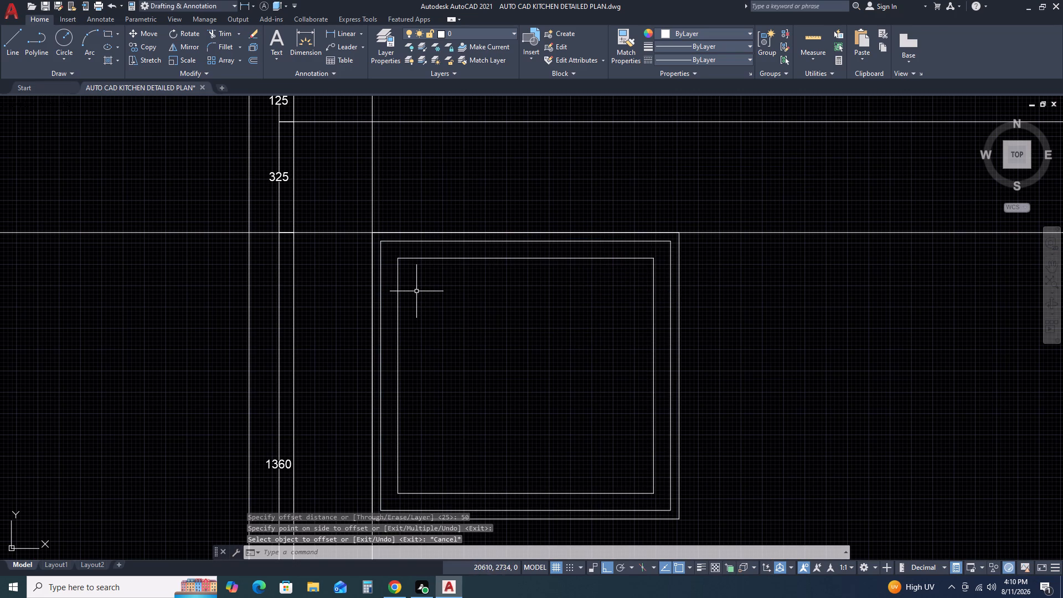
Draw a line along the full top edge of the innermost cabinet rectangle.
key(l)
key(space)
click(398, 259)
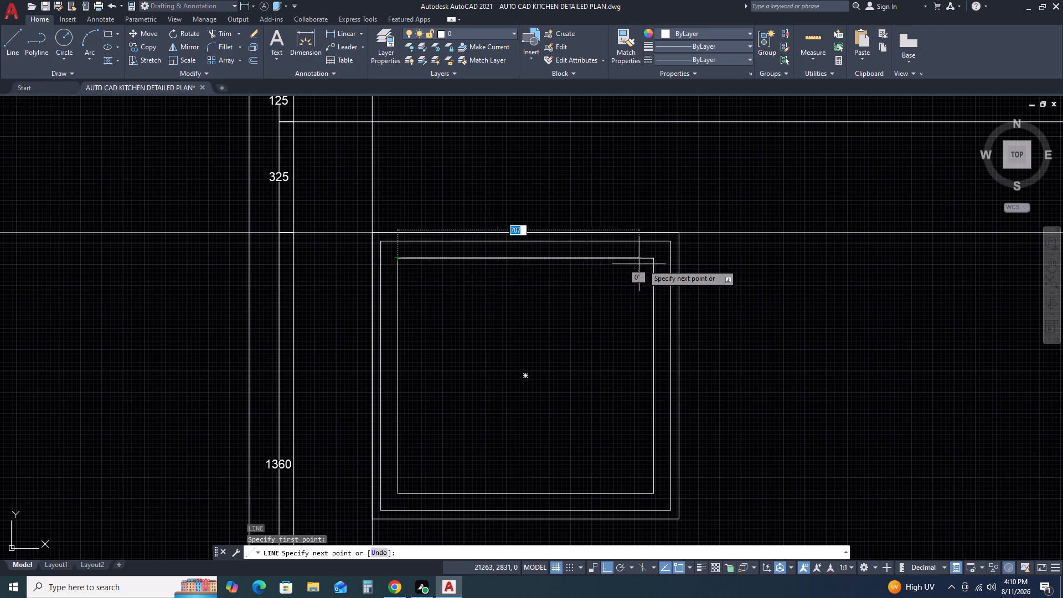
click(649, 260)
key(Escape)
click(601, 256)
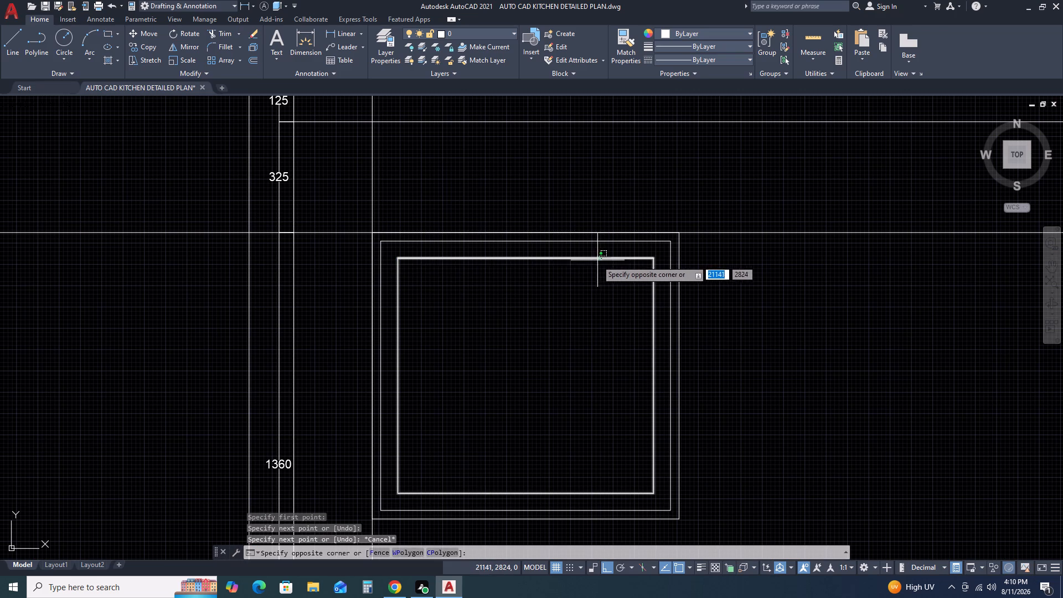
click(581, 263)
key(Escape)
Start copying the line on the top edge of the innermost cabinet rectangle, using its right endpoint as base point.
click(576, 260)
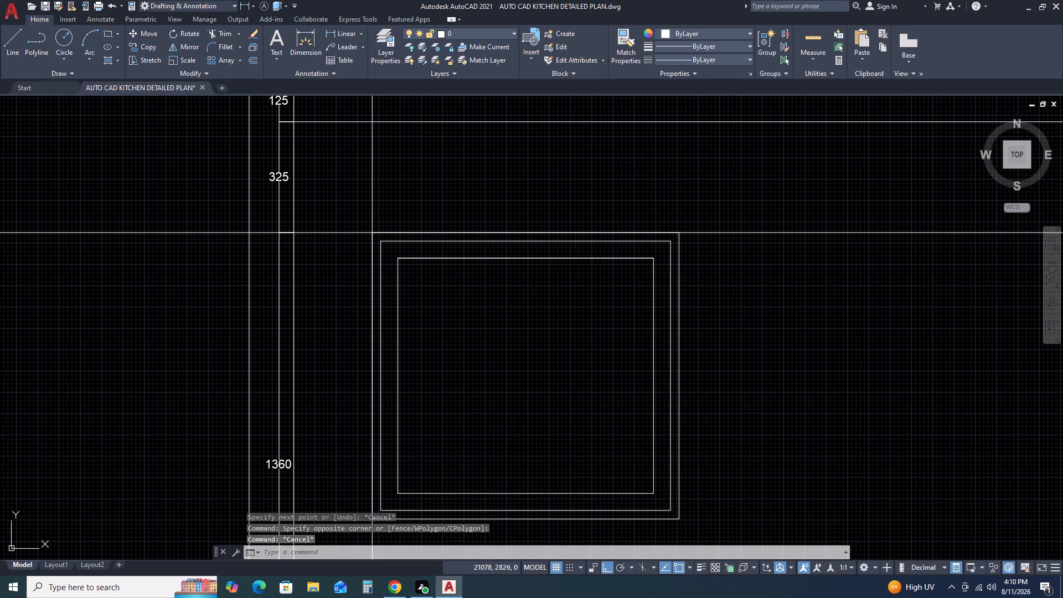
key(c)
key(o)
key(space)
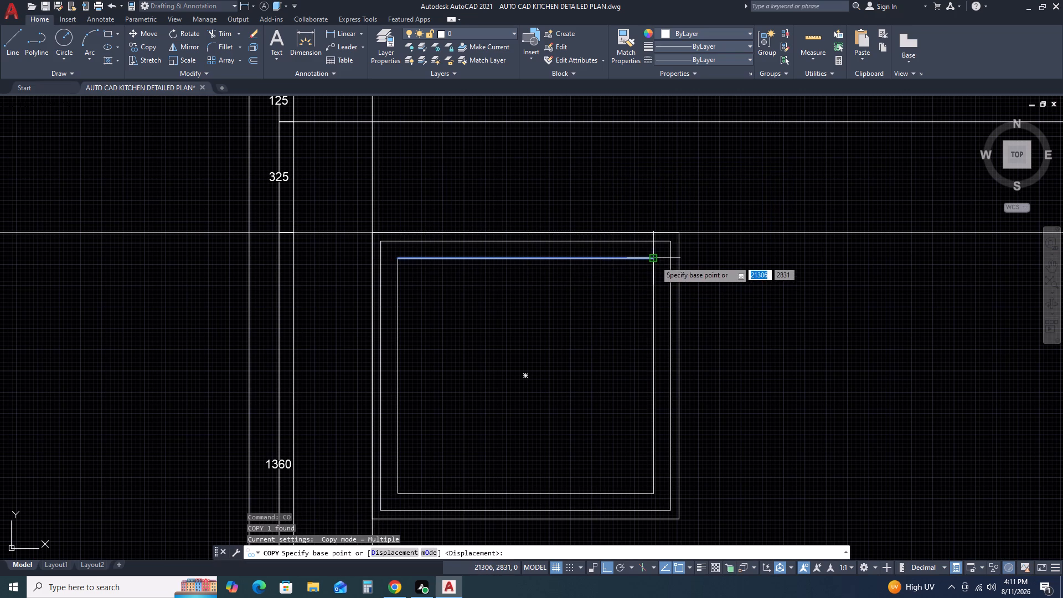
click(655, 260)
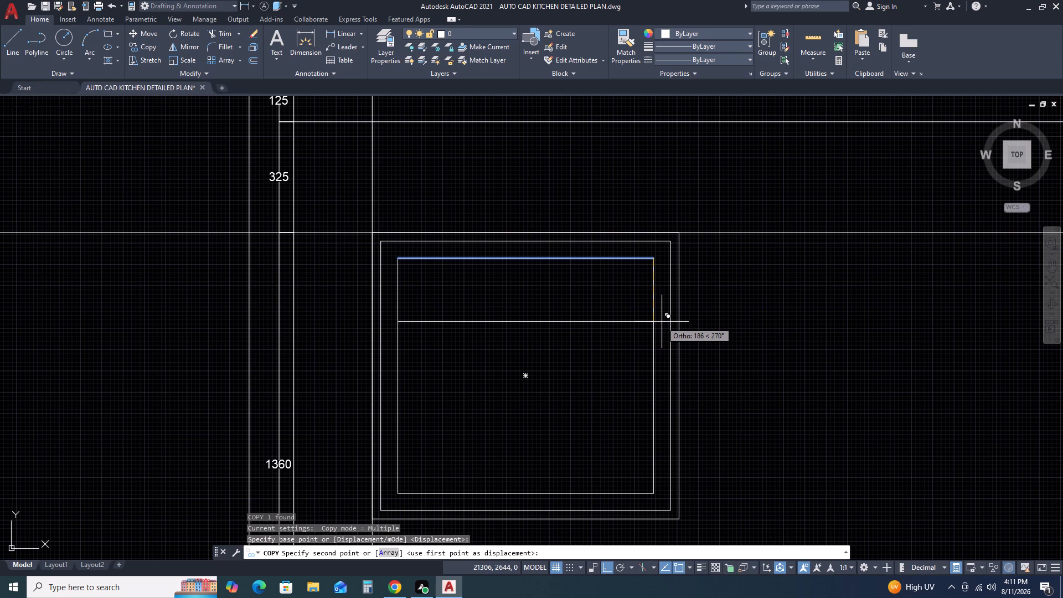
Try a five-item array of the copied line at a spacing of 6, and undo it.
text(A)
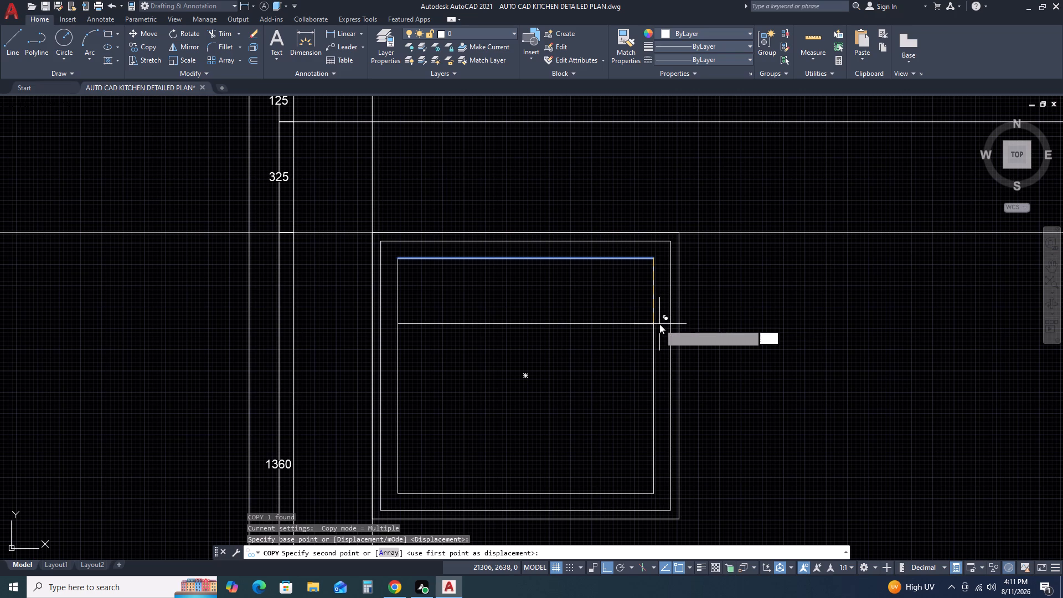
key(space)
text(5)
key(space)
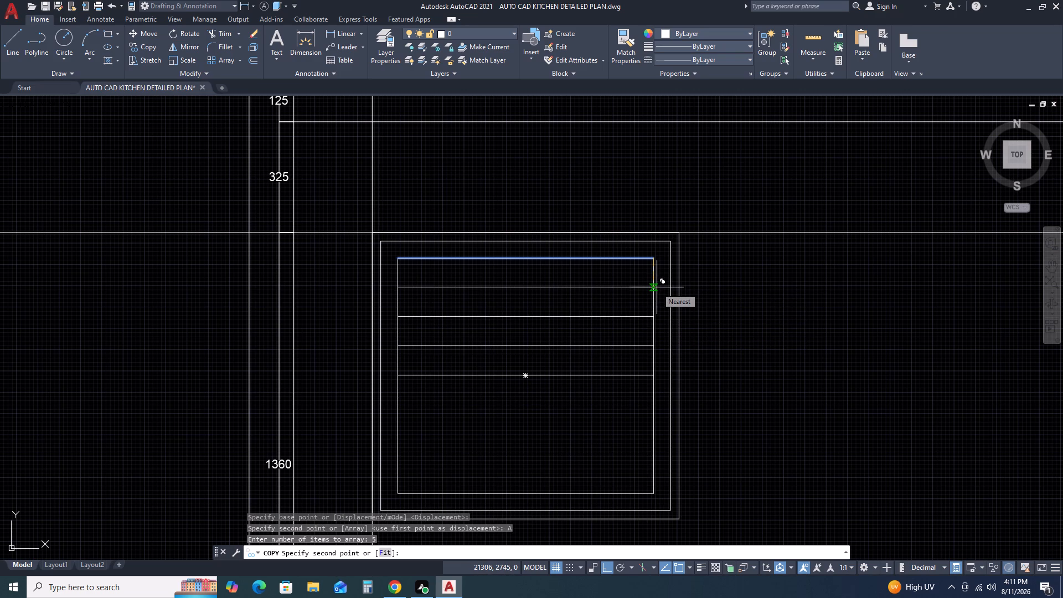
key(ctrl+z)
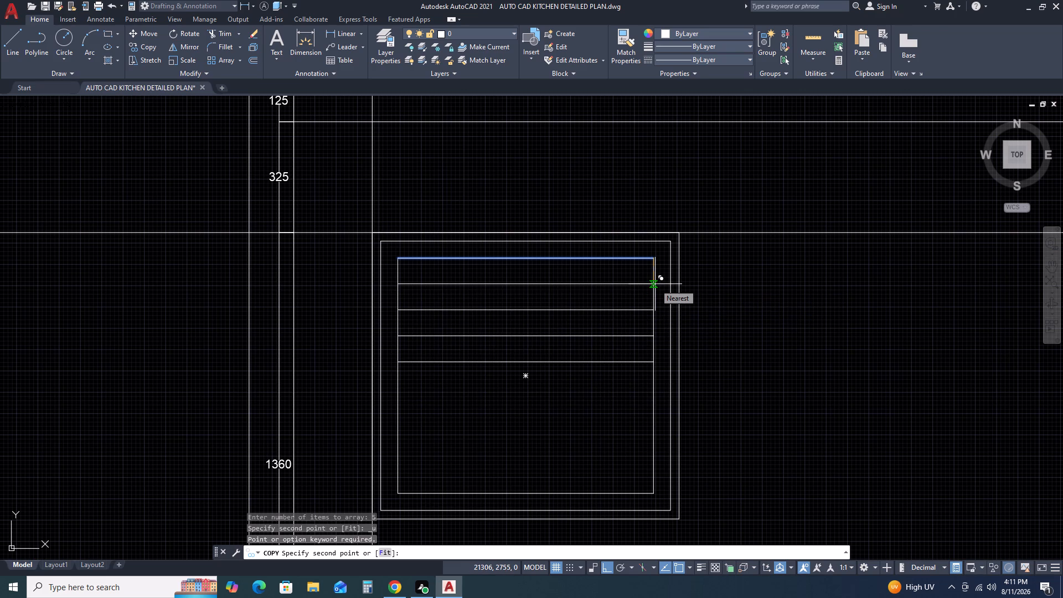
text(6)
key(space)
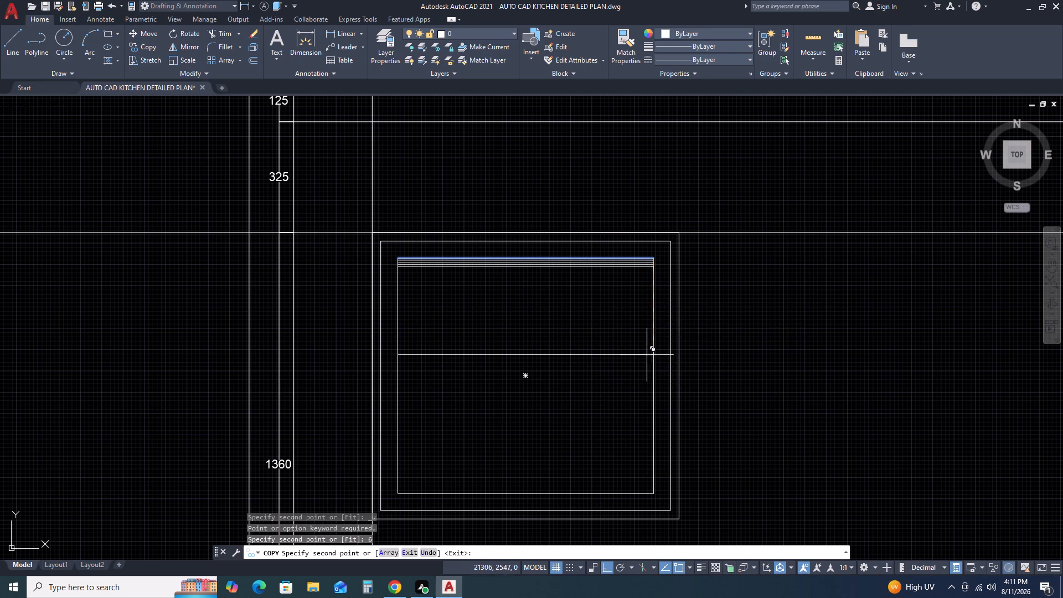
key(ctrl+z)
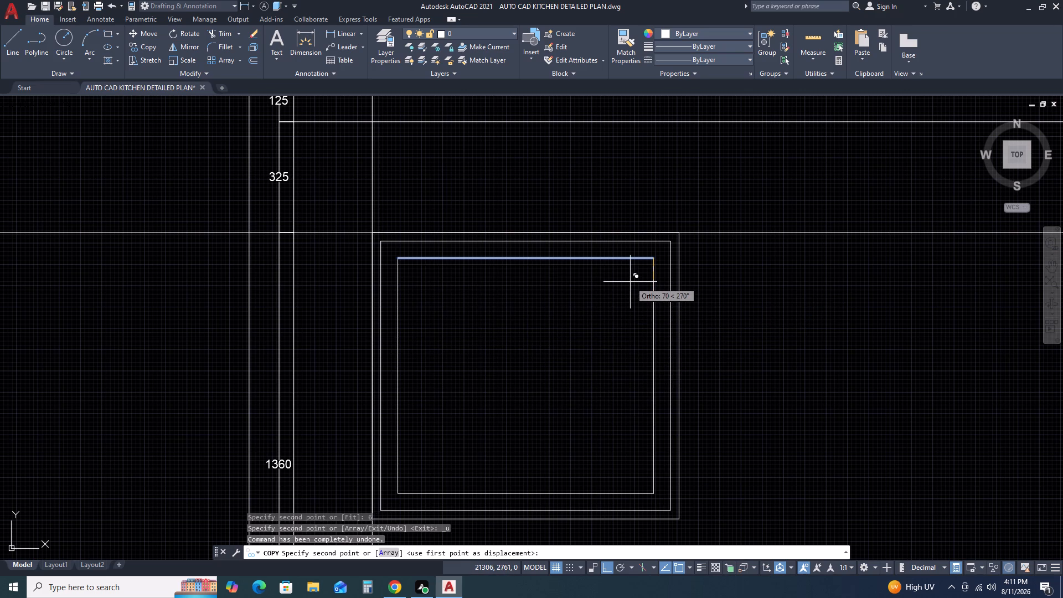
Array the line as 6 items fitted between the top and bottom edges of the innermost cabinet rectangle.
text(A)
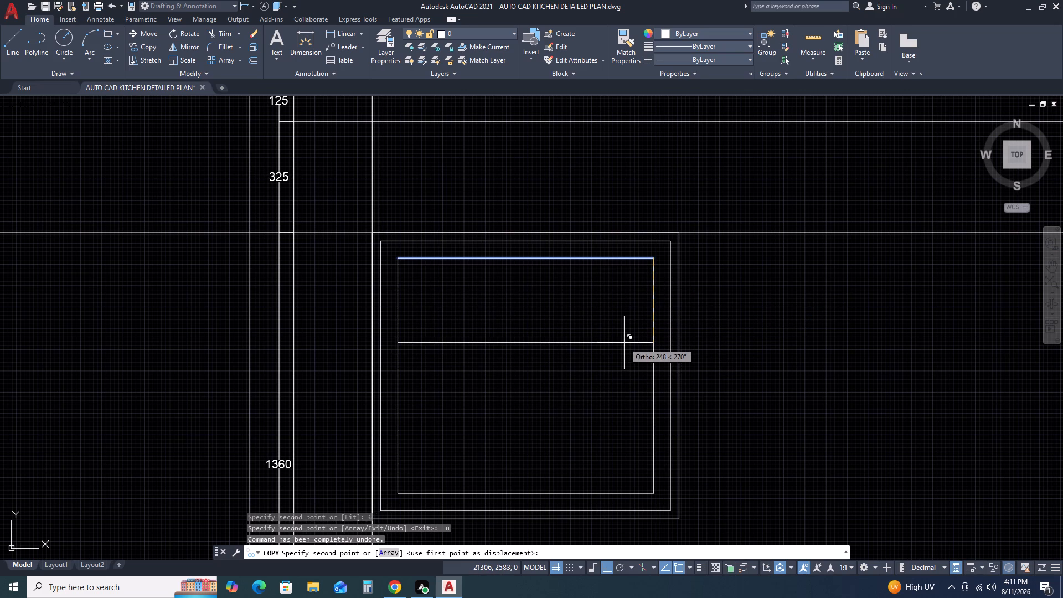
key(space)
key(6)
key(space)
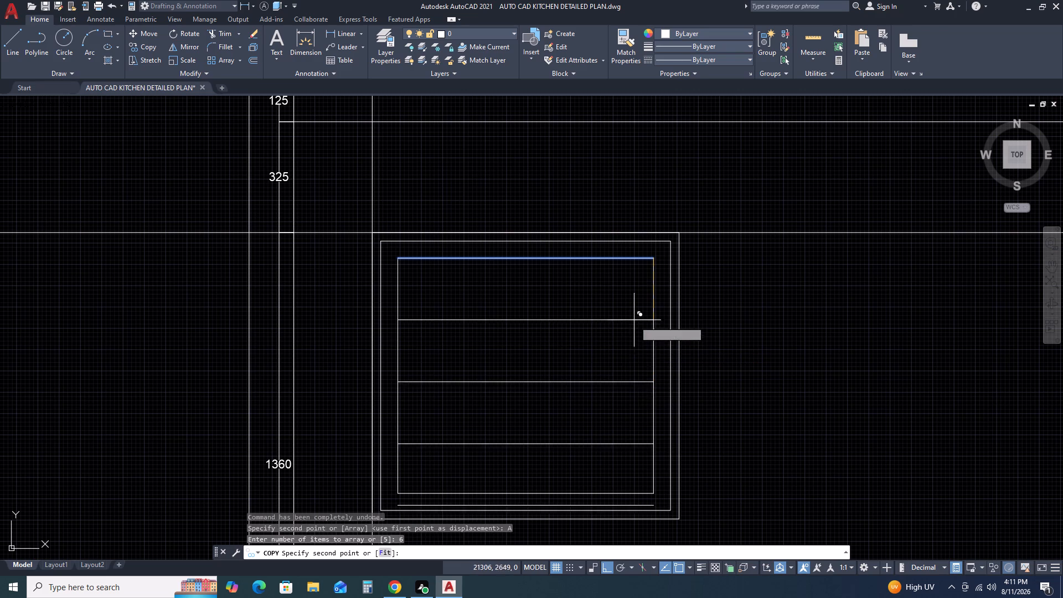
click(383, 552)
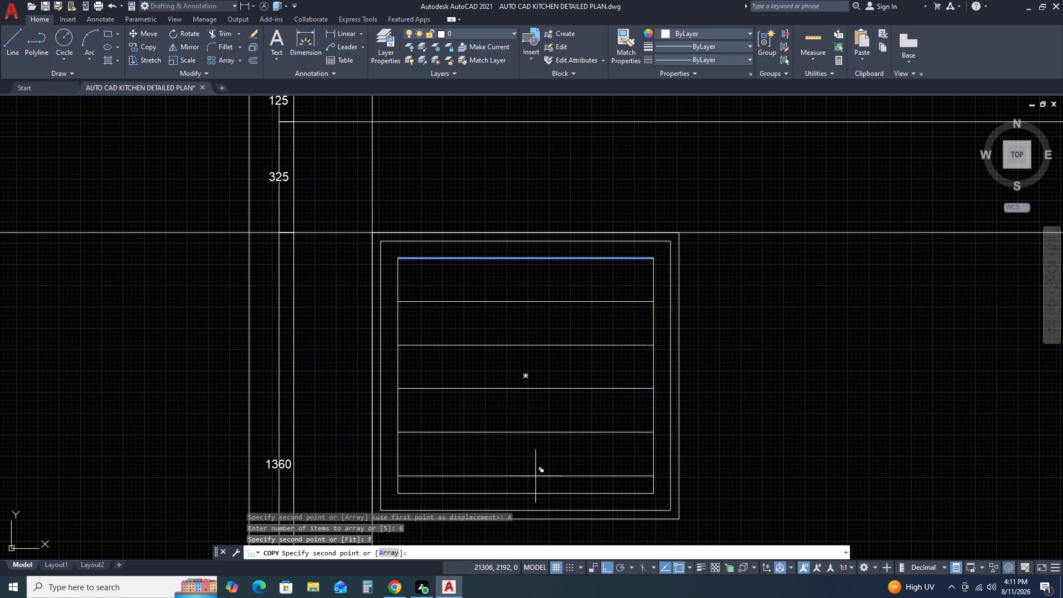
click(654, 494)
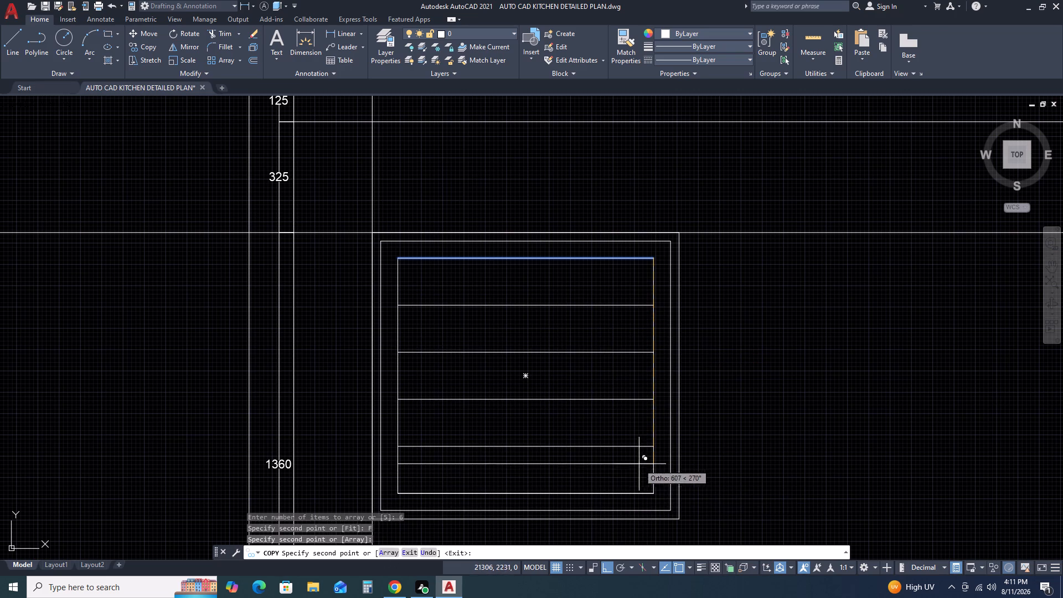
key(Escape)
Delete the two duplicate lines lying on the bottom and top edges of the innermost cabinet rectangle.
click(633, 492)
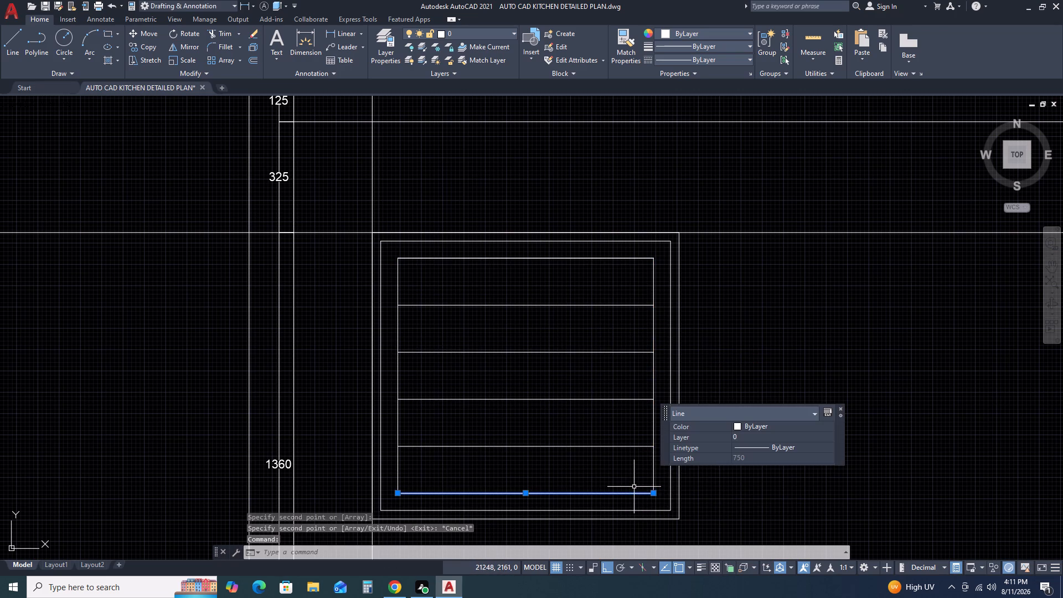
key(Delete)
click(636, 257)
key(Delete)
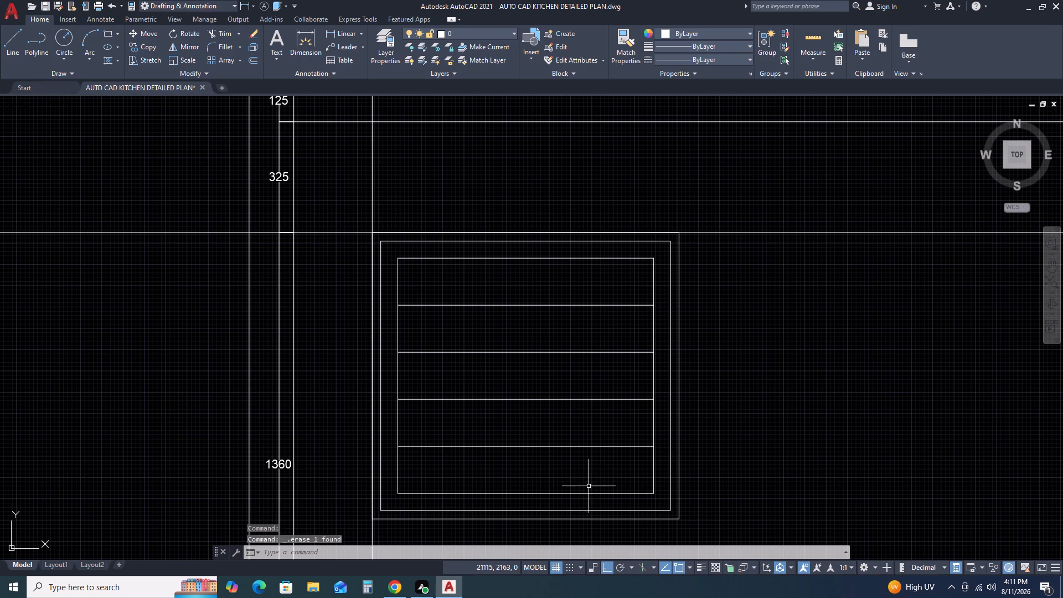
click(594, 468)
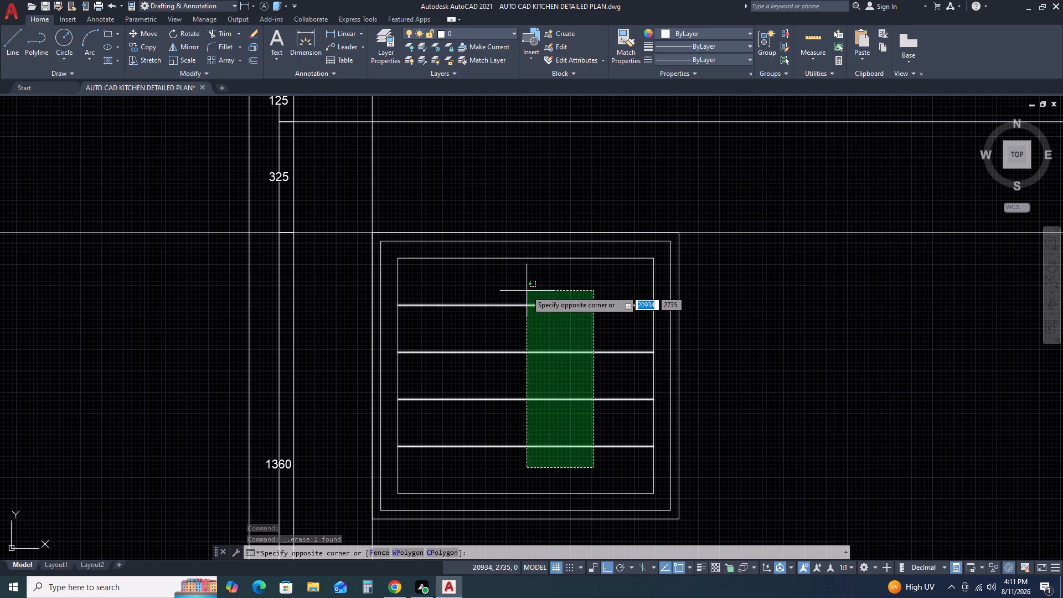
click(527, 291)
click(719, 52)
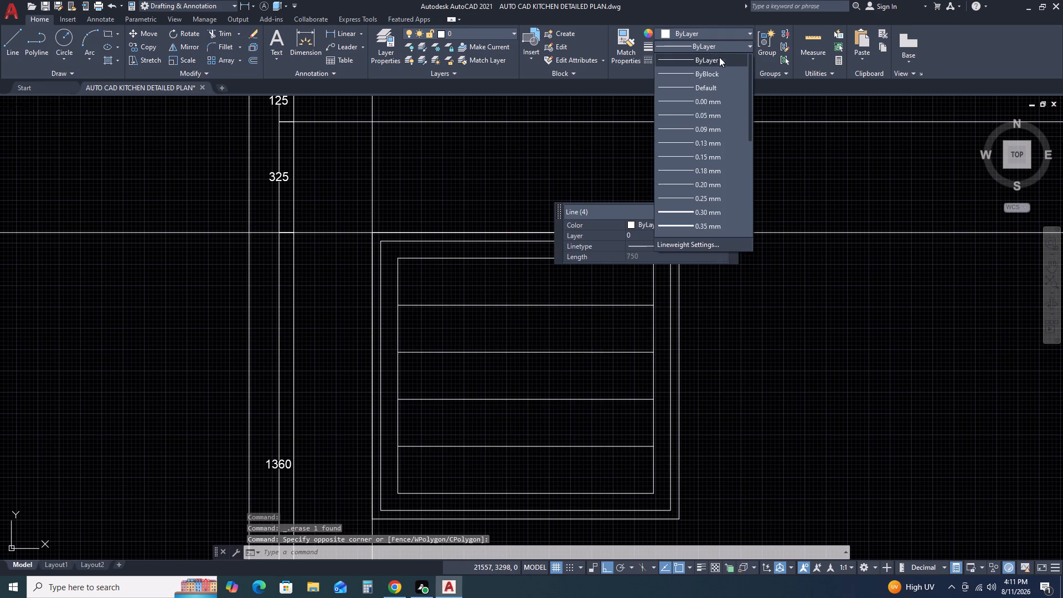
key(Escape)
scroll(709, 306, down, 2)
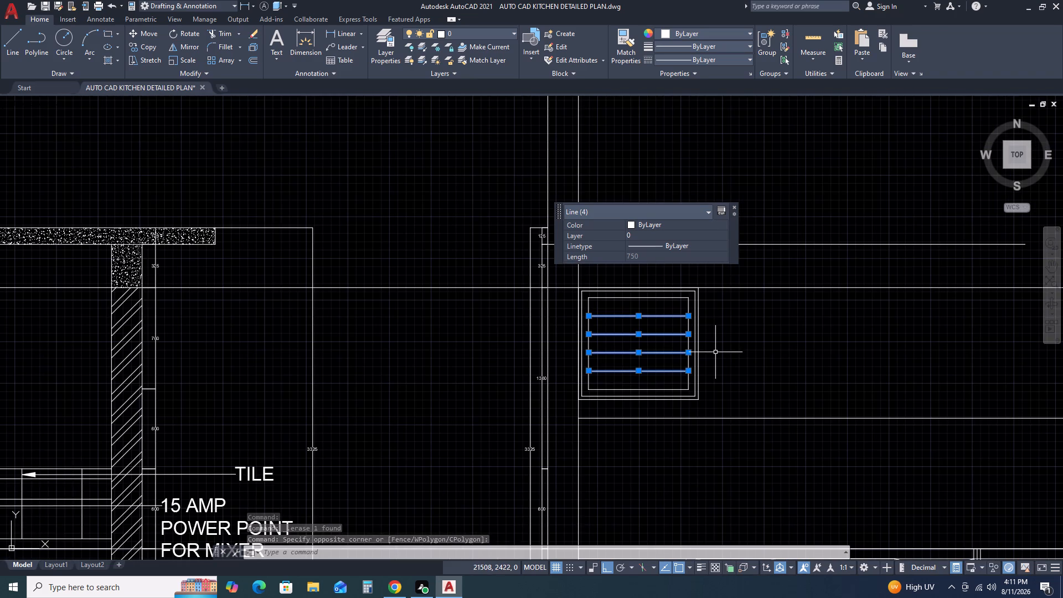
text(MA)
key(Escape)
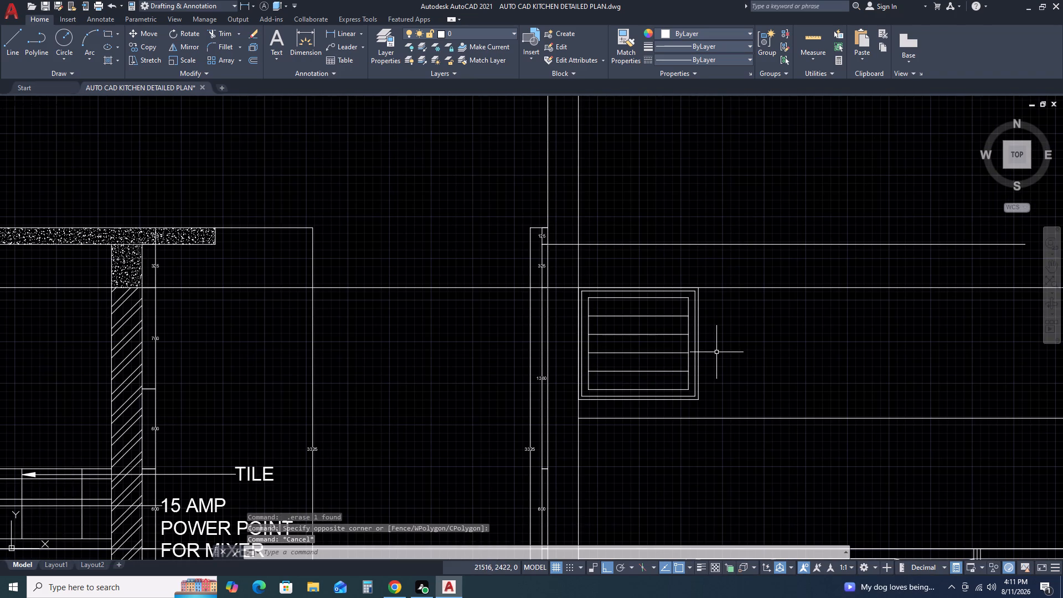
Match the four horizontal division lines of the wall cabinet to a dashed line in the neighbouring kitchen section.
text(MA)
key(space)
scroll(194, 461, down, 1)
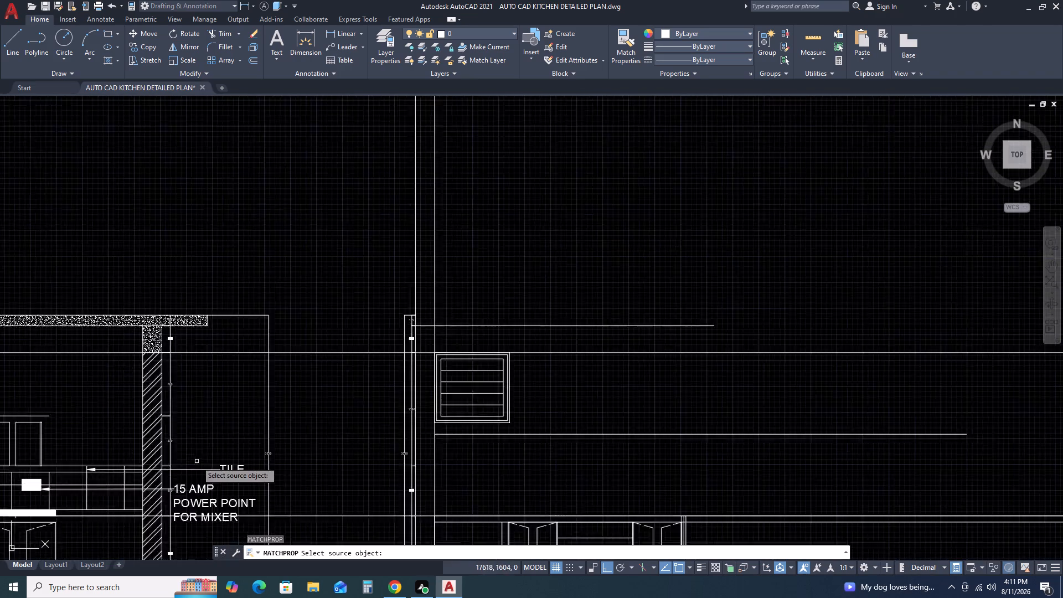
scroll(197, 461, down, 1)
middle_drag(496, 444, 584, 248)
scroll(177, 353, up, 2)
click(194, 242)
scroll(329, 300, down, 5)
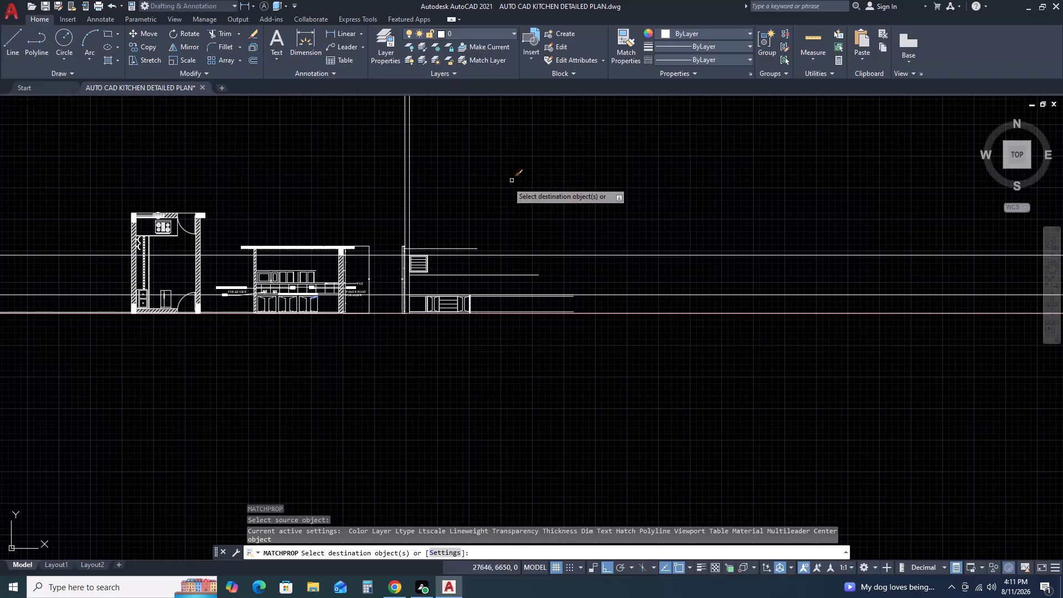
scroll(420, 260, up, 6)
drag(412, 334, 406, 326)
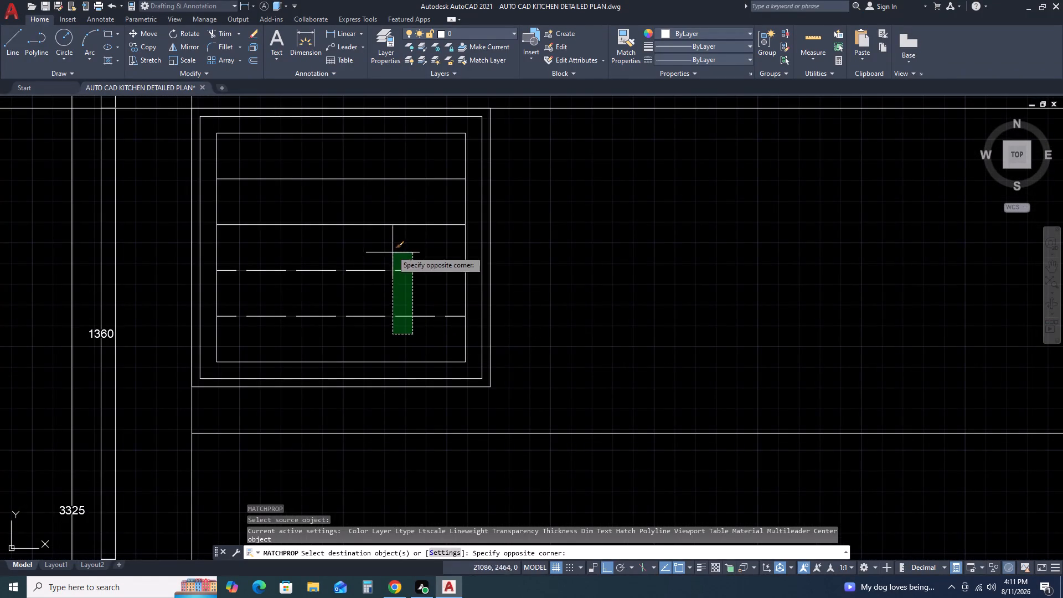
click(359, 174)
key(Escape)
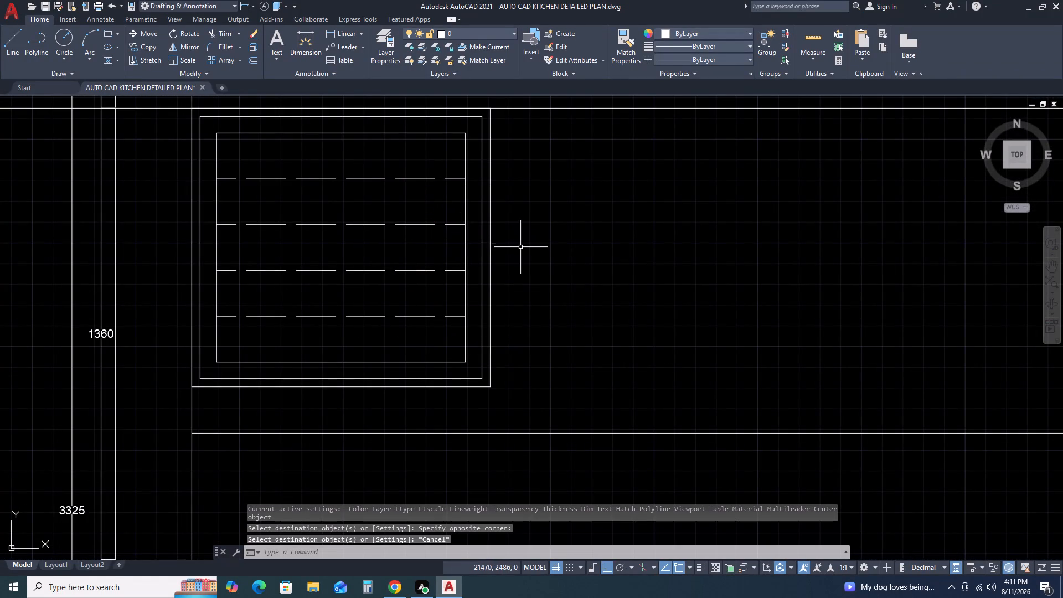
Draw two crossing diagonal lines between the opposite corners of the innermost wall cabinet rectangle.
text(L)
key(space)
click(216, 132)
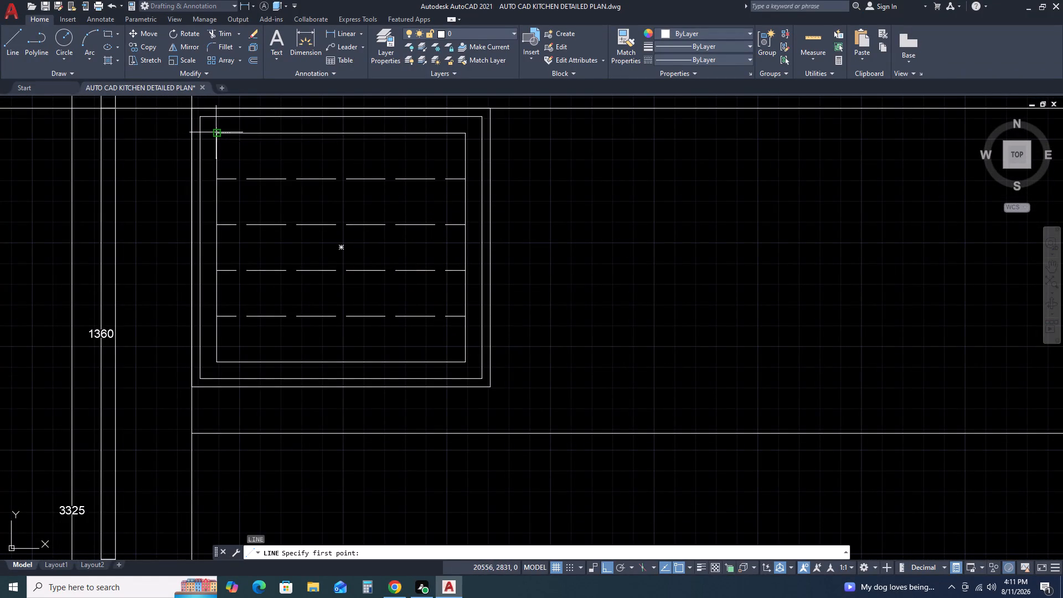
click(464, 363)
key(space)
key(space)
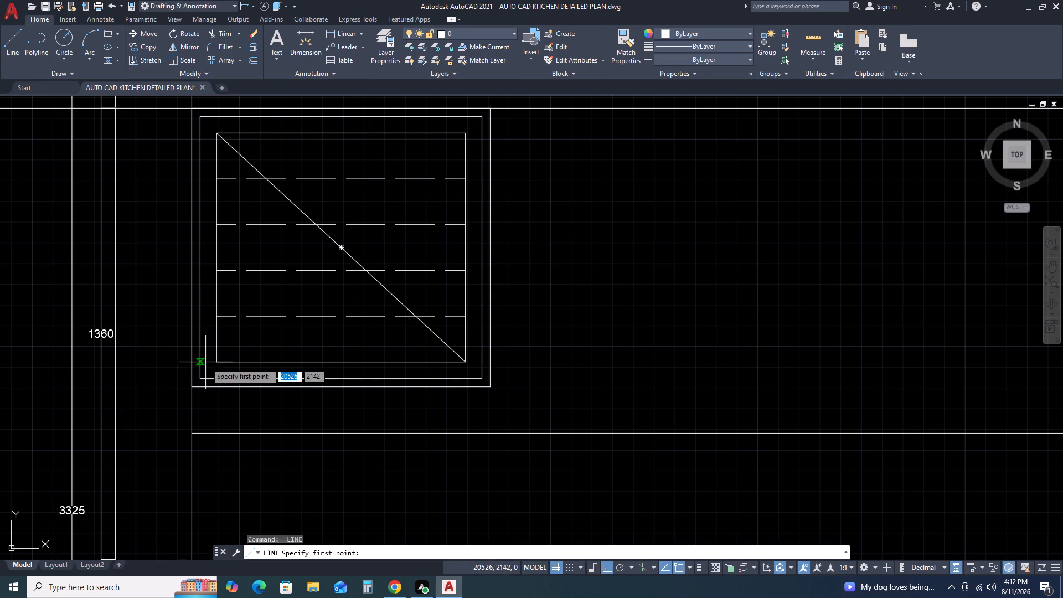
click(216, 360)
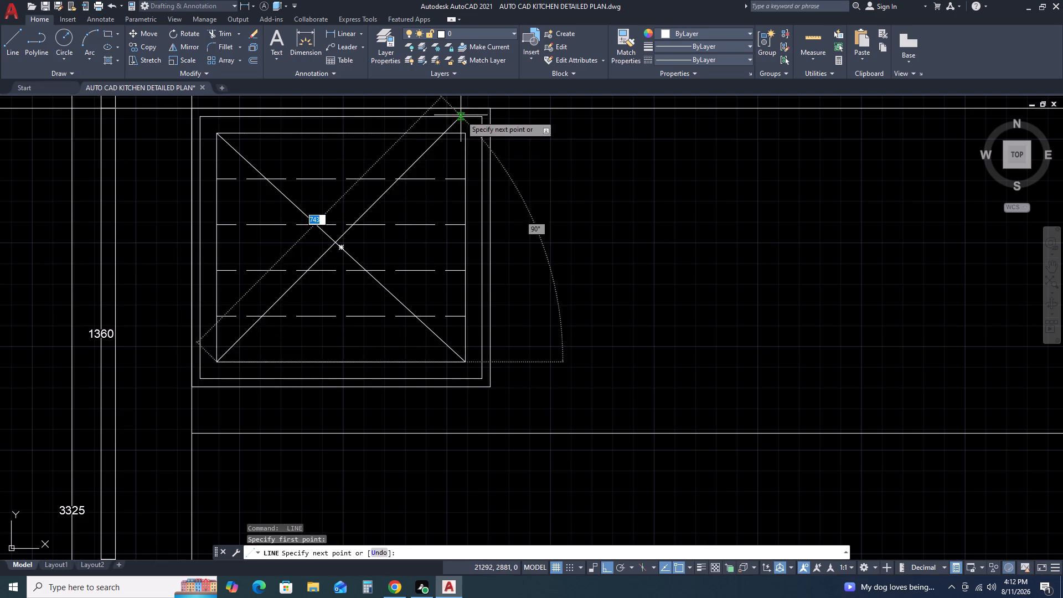
click(465, 136)
key(Escape)
Draw a 600 by 840 rectangle against the right side of the wall cabinet, starting at its top right corner.
scroll(433, 192, down, 2)
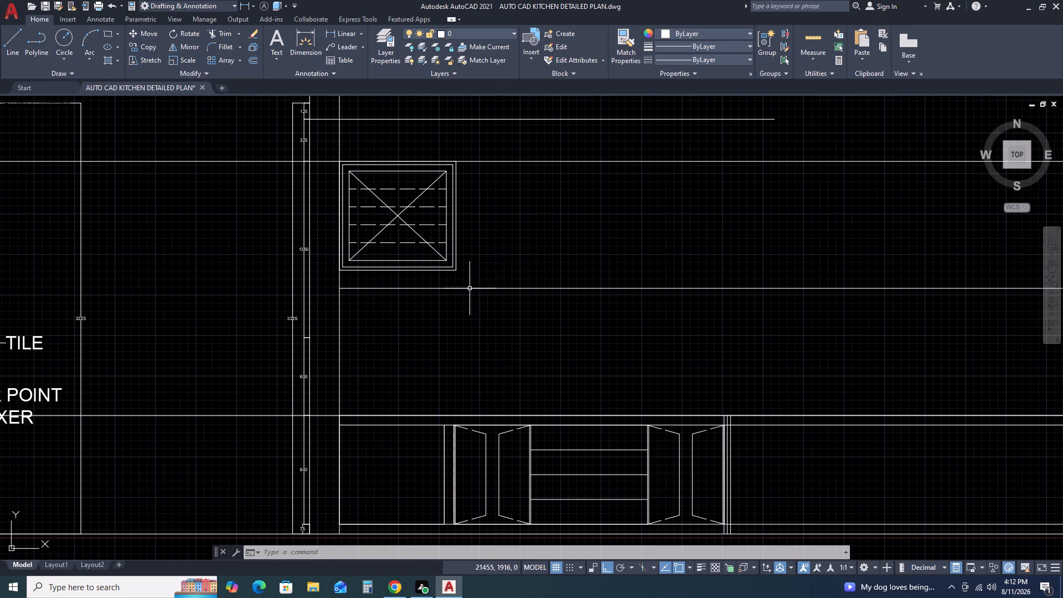
scroll(452, 169, up, 2)
key(r)
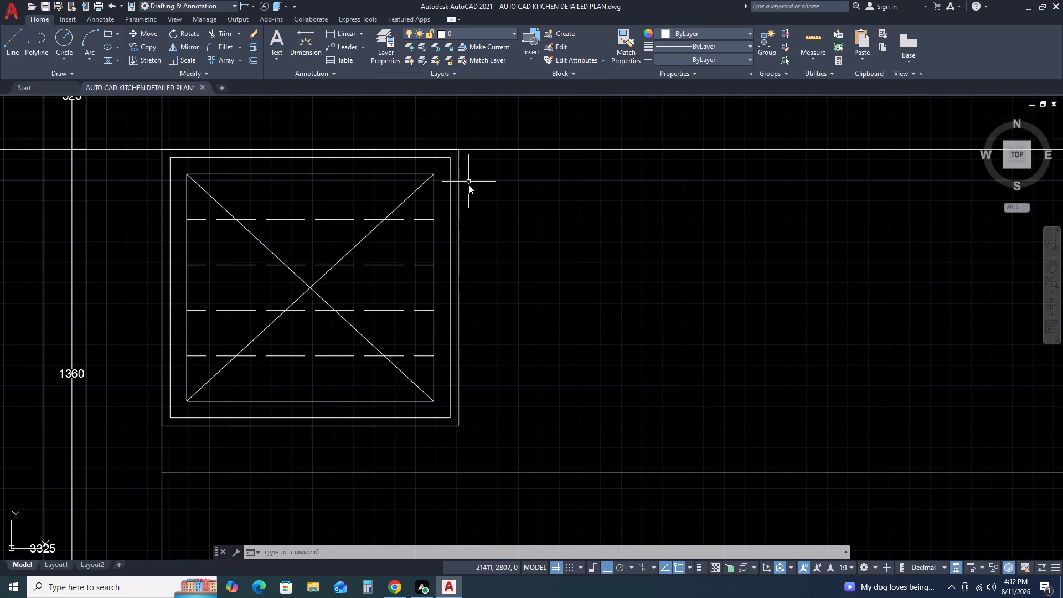
text(EC)
key(space)
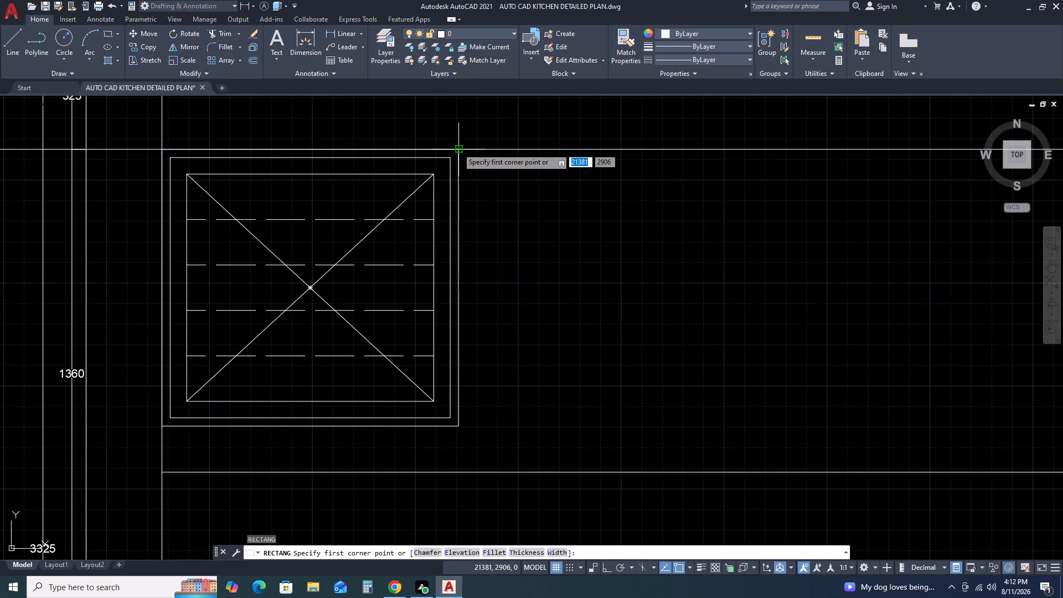
click(457, 148)
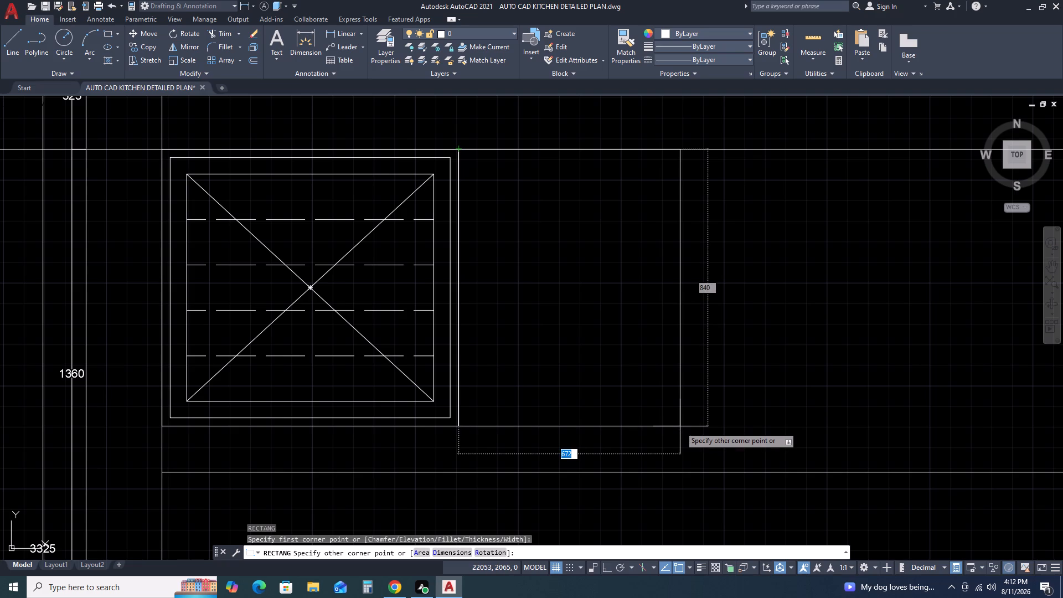
text(600)
key(space)
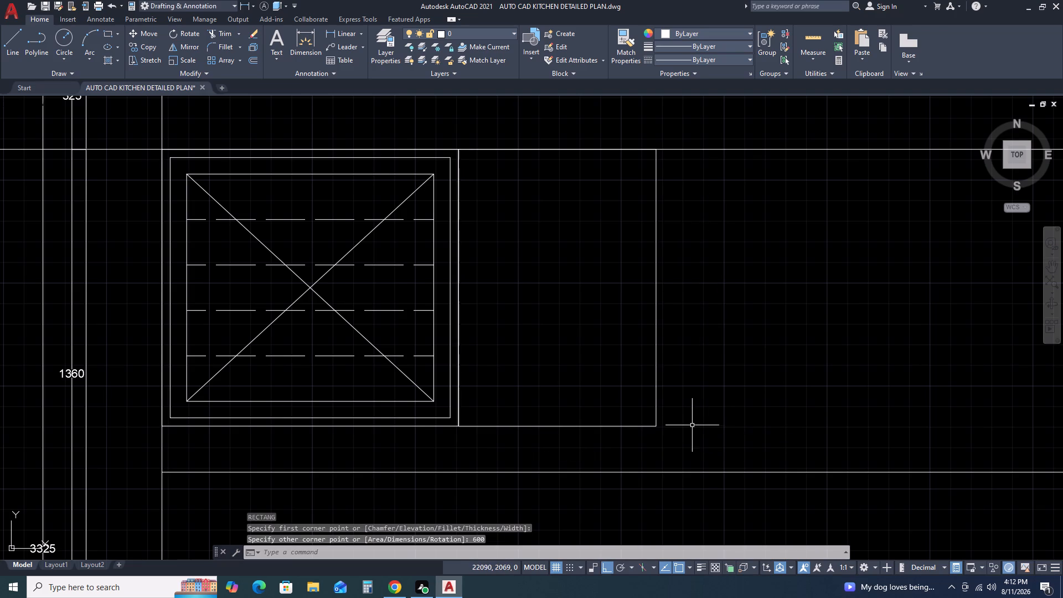
key(Escape)
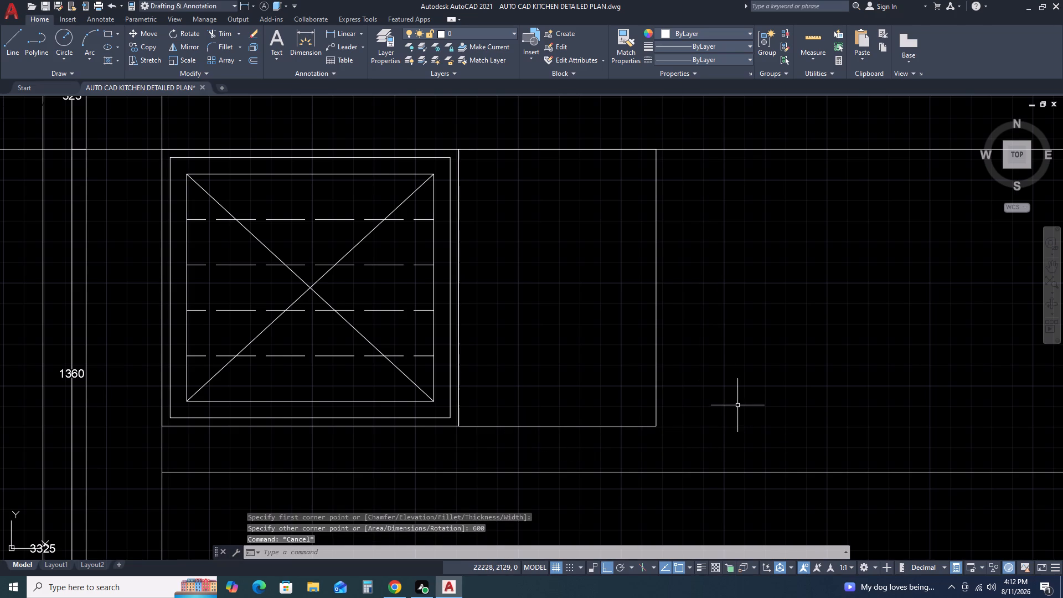
Offset the new 600-wide cabinet rectangle 50 inward.
click(788, 386)
click(621, 416)
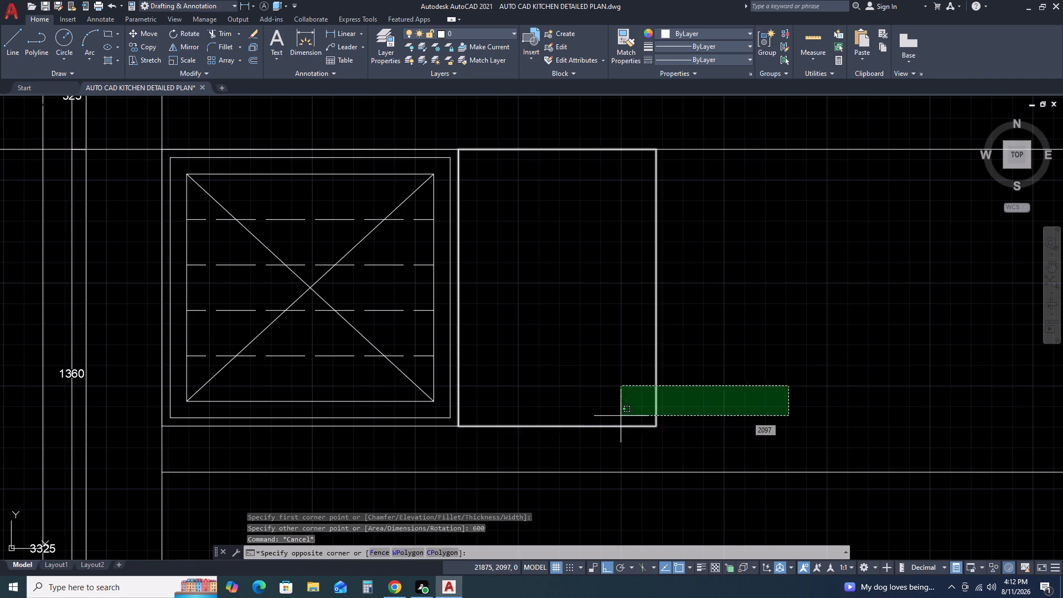
text(O)
key(space)
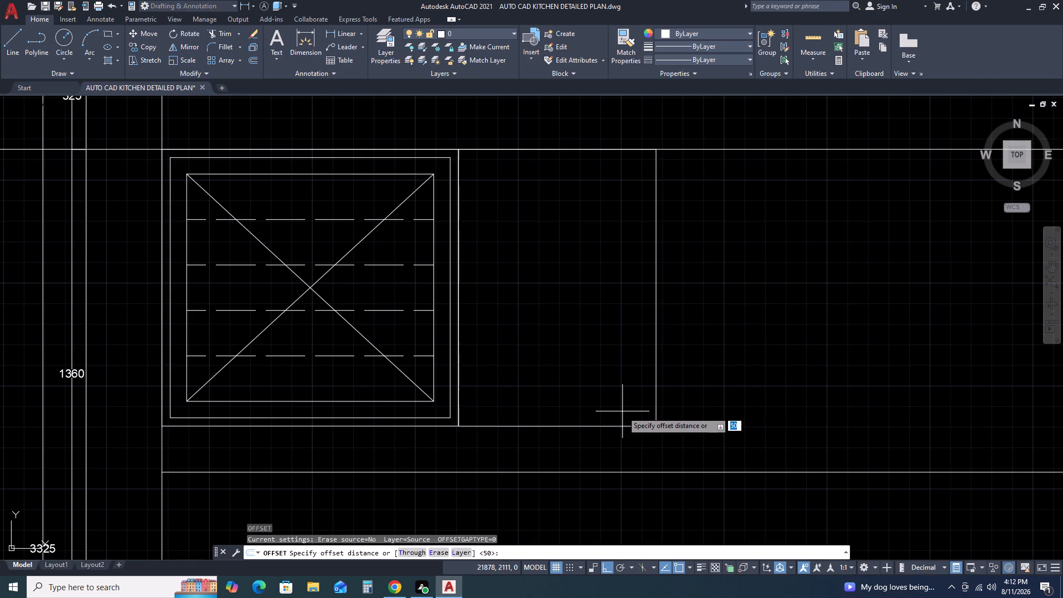
key(space)
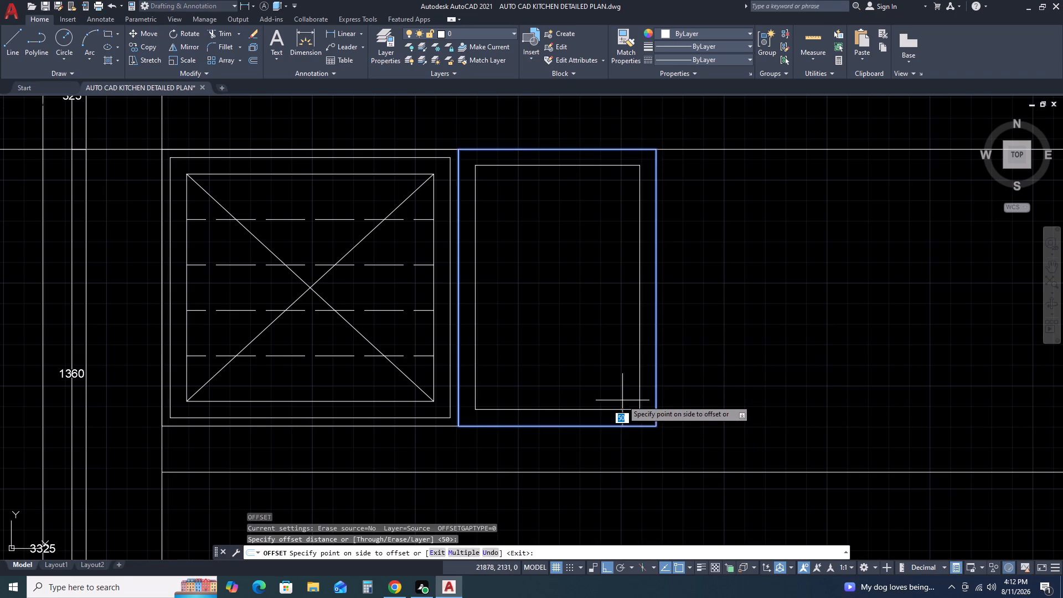
click(622, 396)
key(Escape)
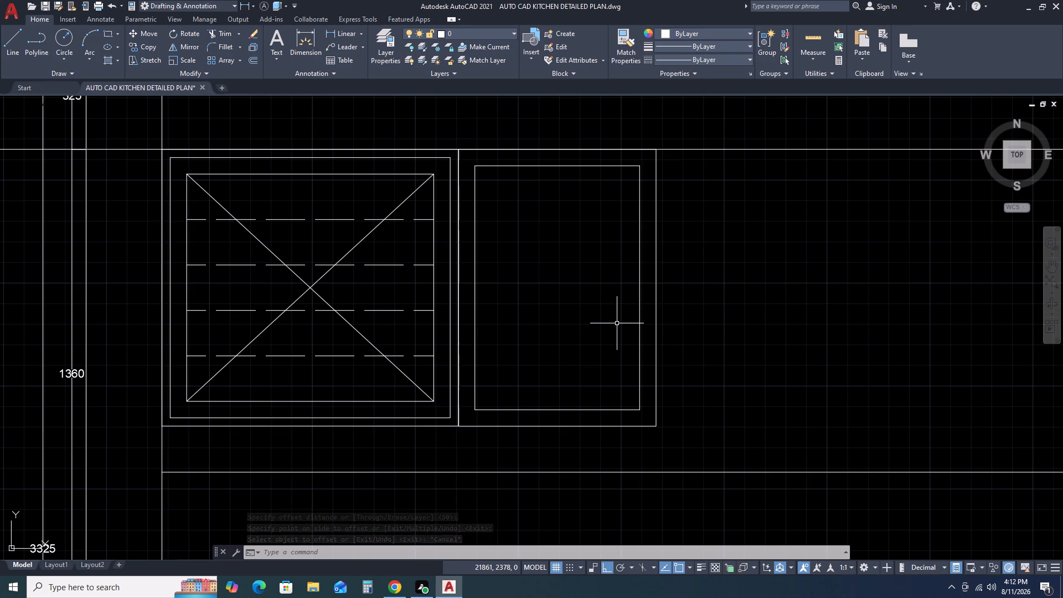
Replace the inner rectangle of the 600-wide cabinet with one offset 25 inward from its outline.
click(647, 414)
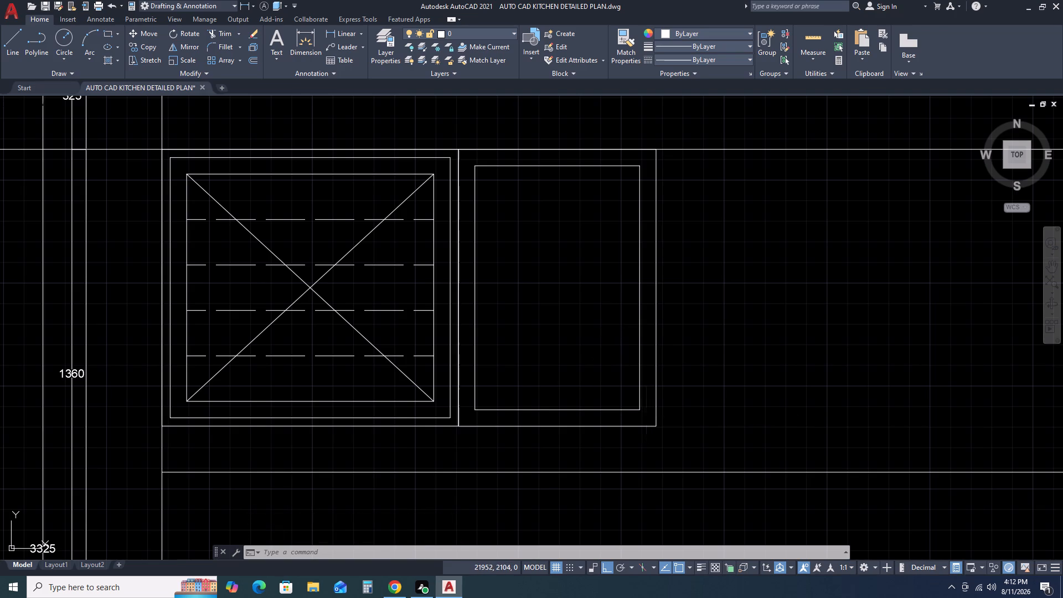
click(634, 389)
key(Delete)
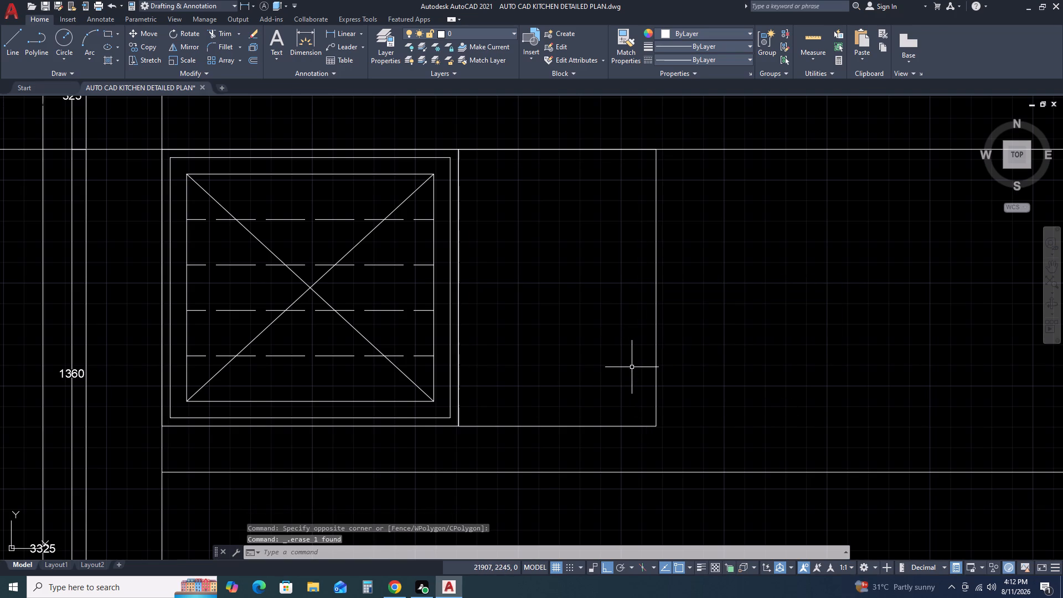
text(O)
key(space)
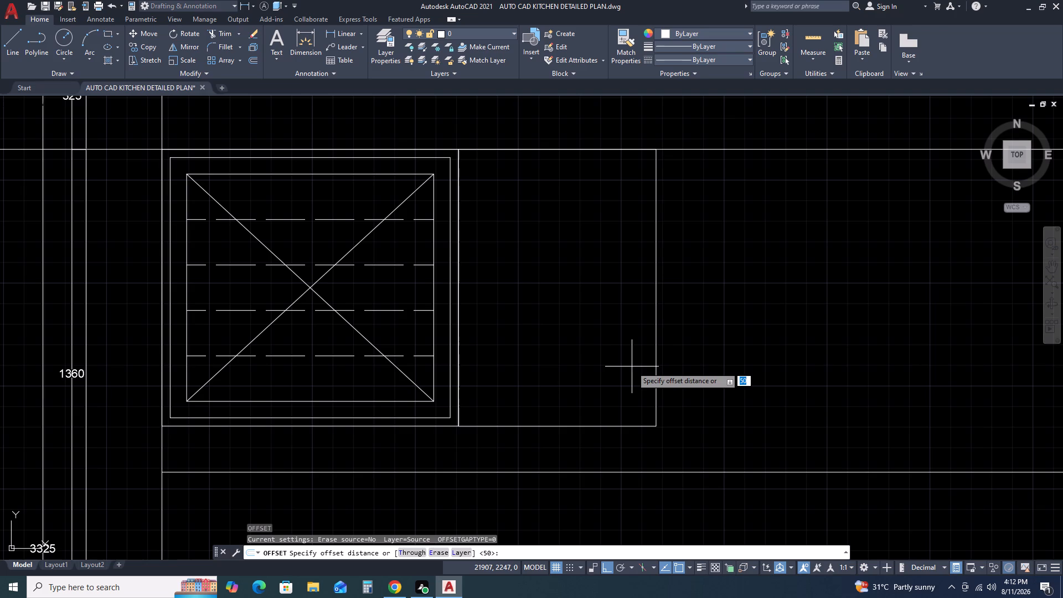
text(25)
key(space)
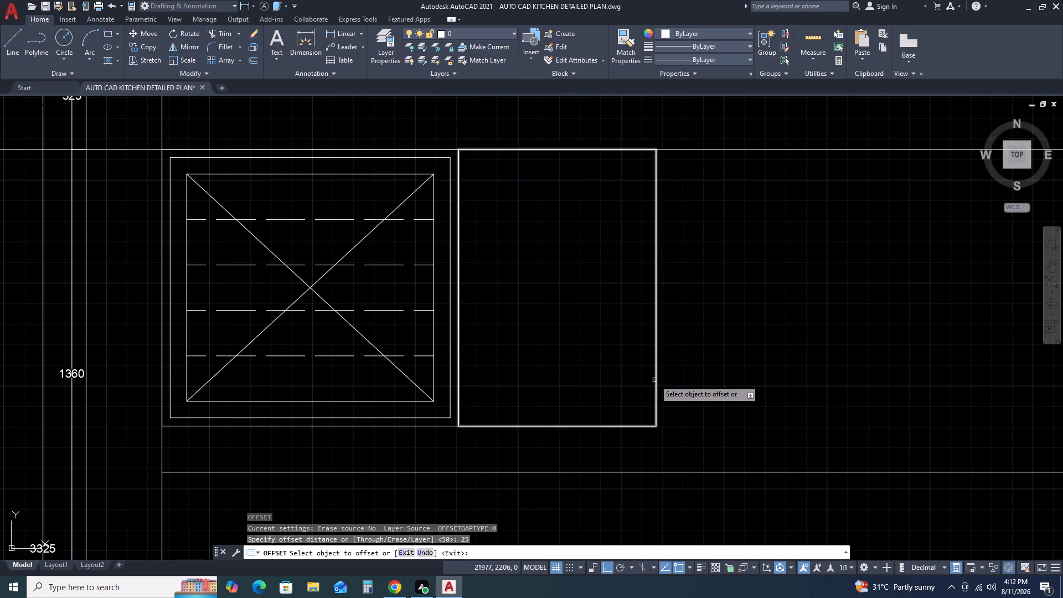
click(657, 378)
click(631, 382)
key(Escape)
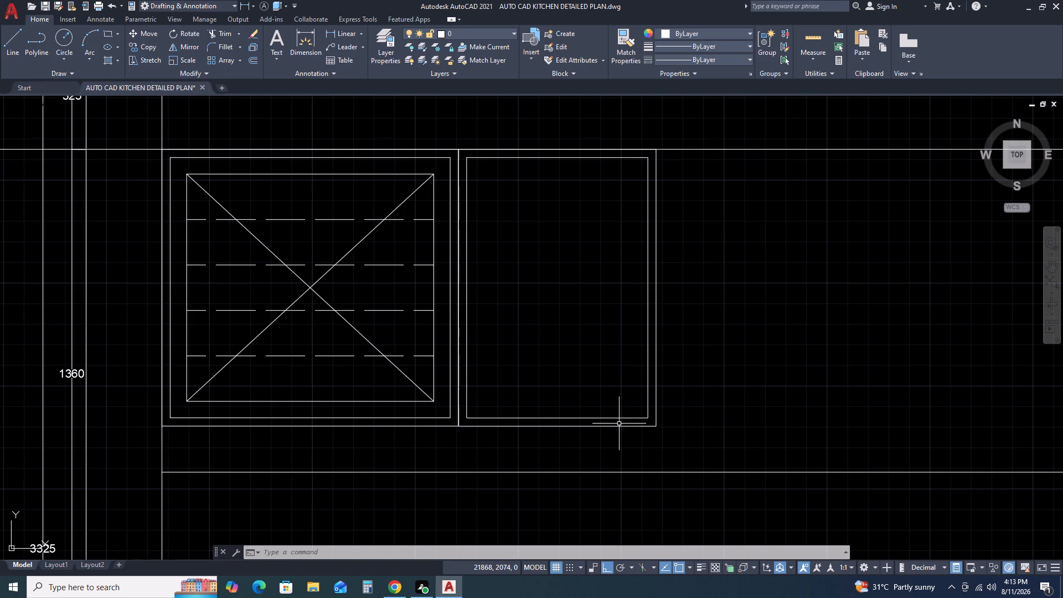
Draw a line along the top edge of the 600-wide cabinet's inner rectangle and offset it 30 downward.
key(l)
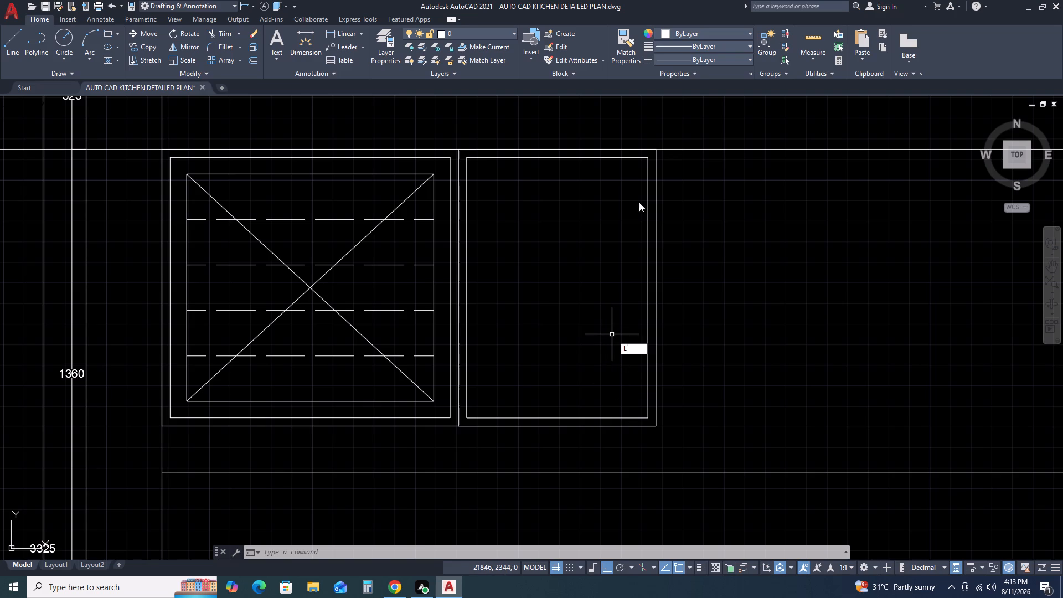
key(space)
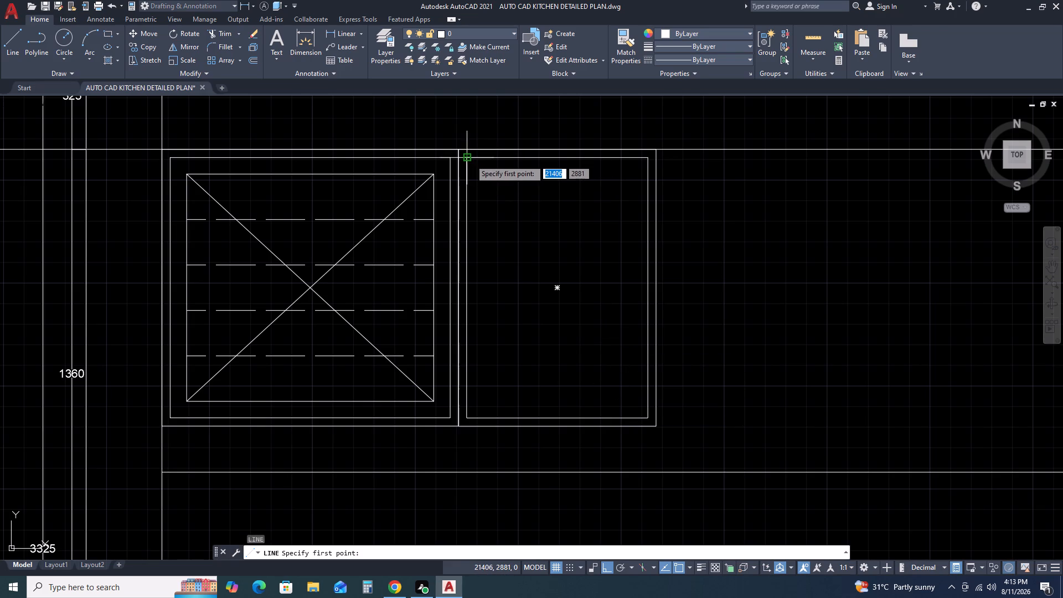
click(470, 159)
click(650, 158)
key(Escape)
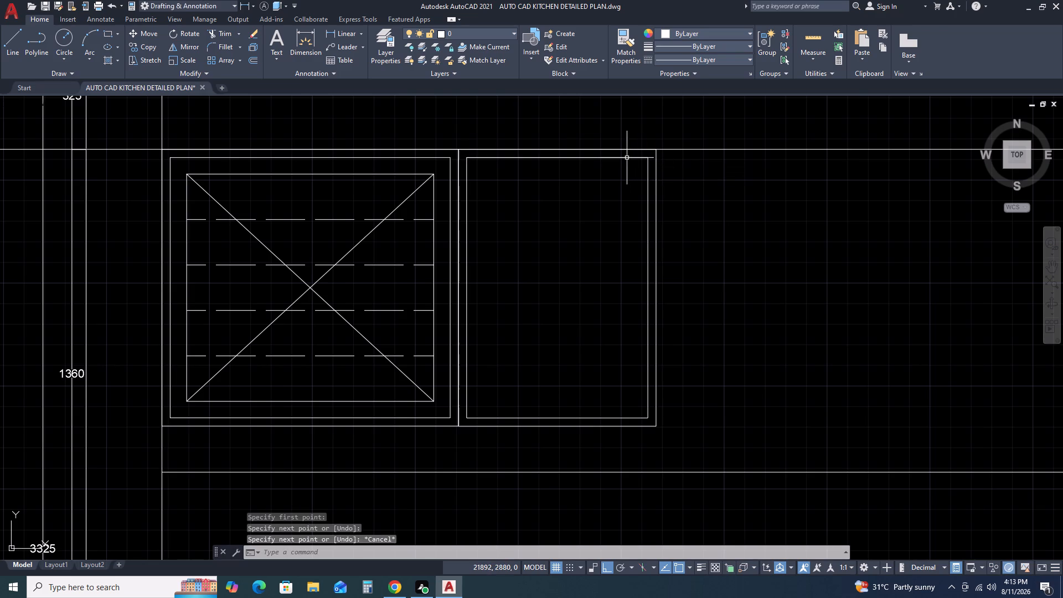
click(627, 158)
text(O)
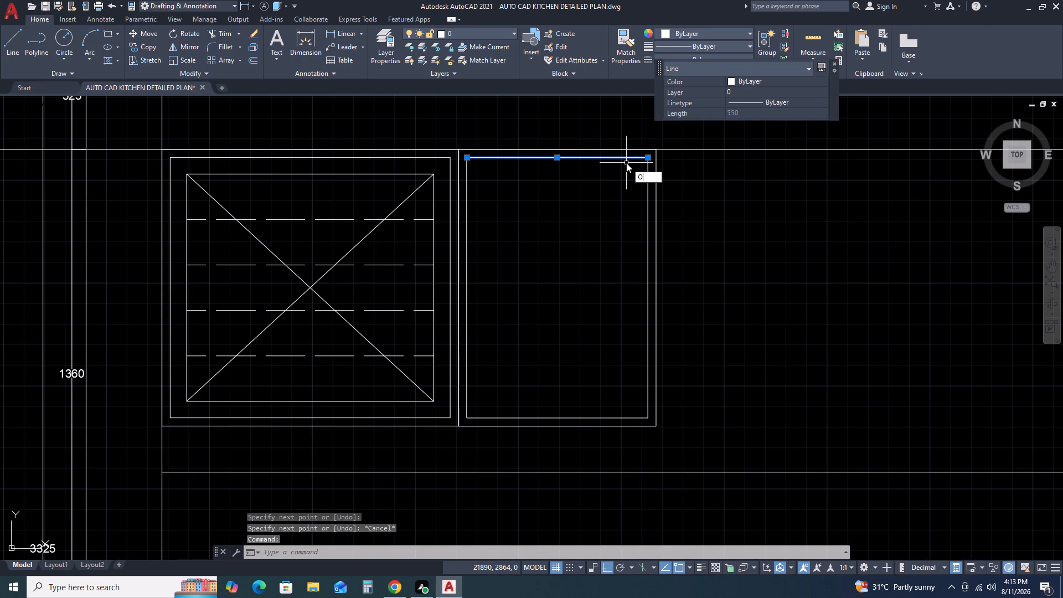
key(space)
key(2)
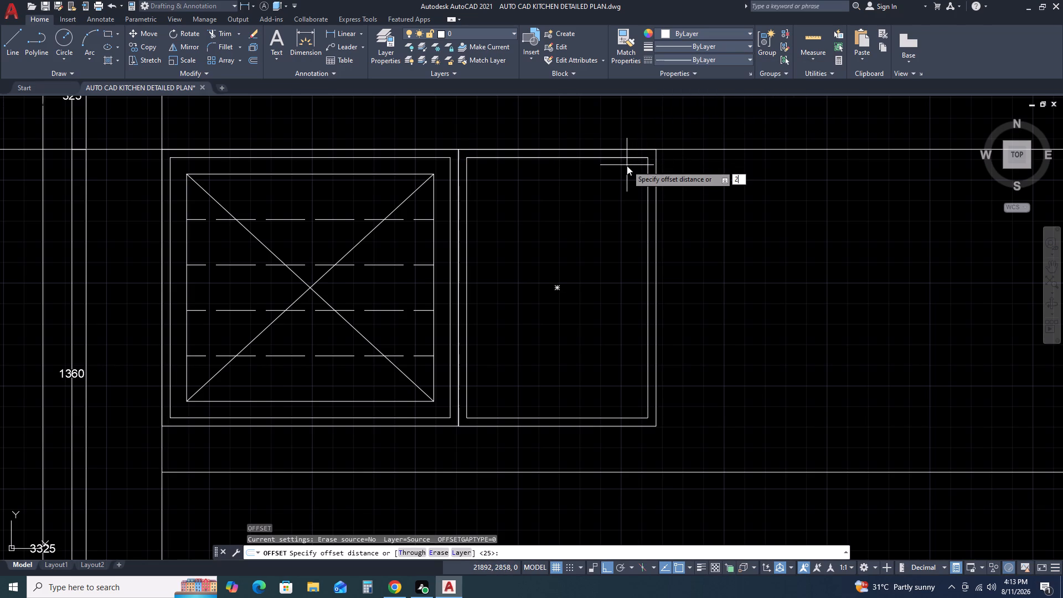
key(BackSpace)
key(3)
text(0)
key(space)
click(629, 189)
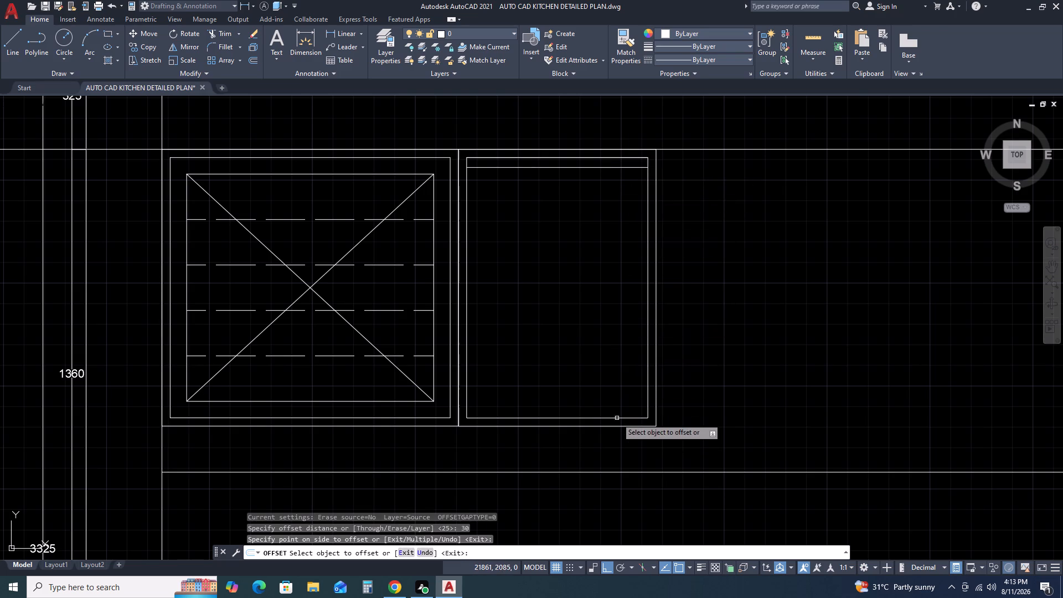
key(Escape)
Draw a line along the bottom edge of the 600-wide cabinet's inner rectangle and offset it 30 upward.
text(L)
key(space)
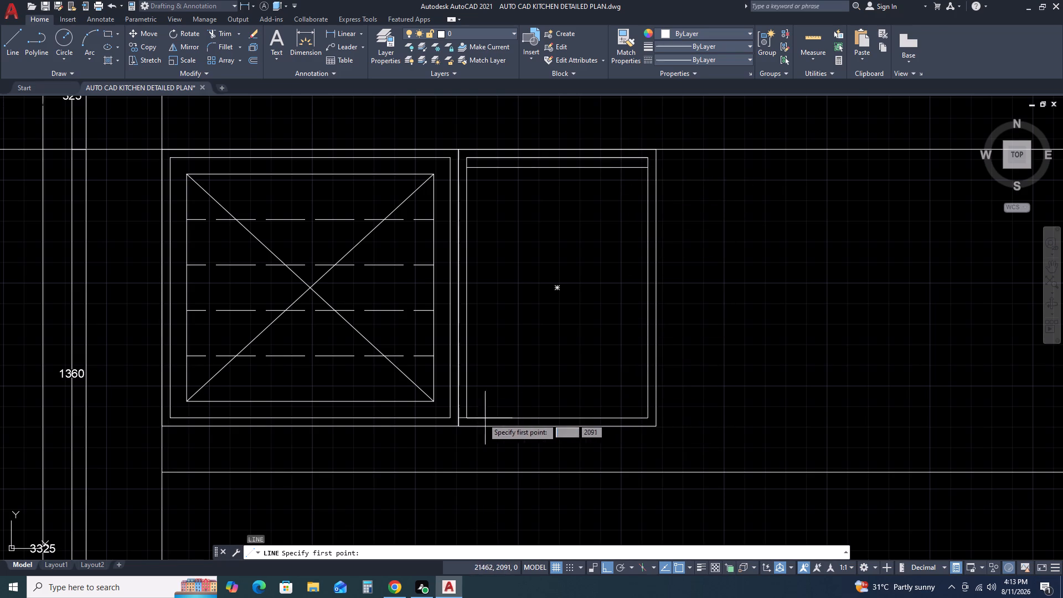
click(468, 418)
click(647, 420)
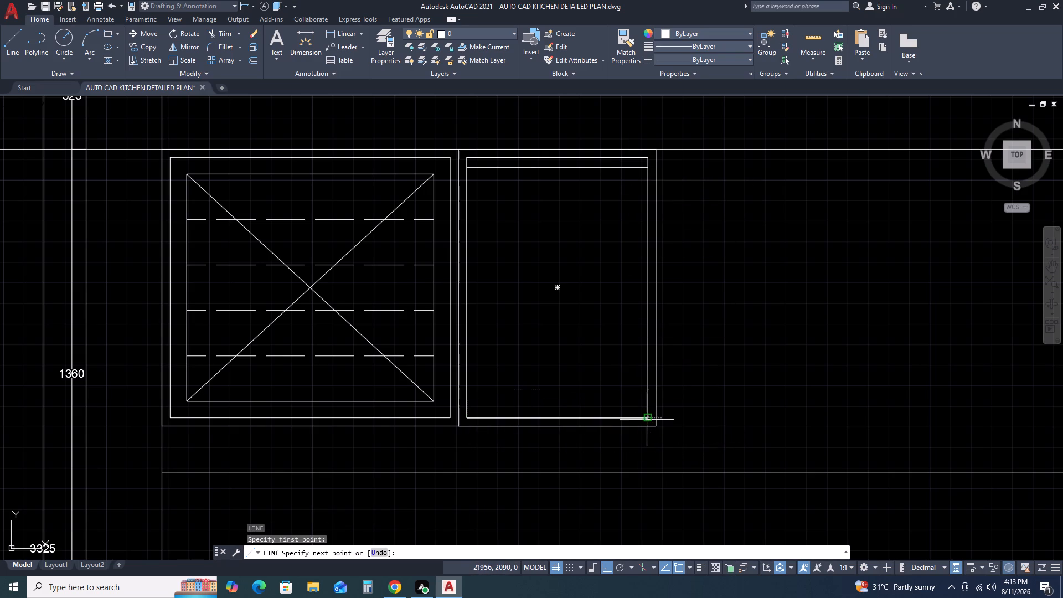
key(Escape)
click(633, 418)
text(O)
key(space)
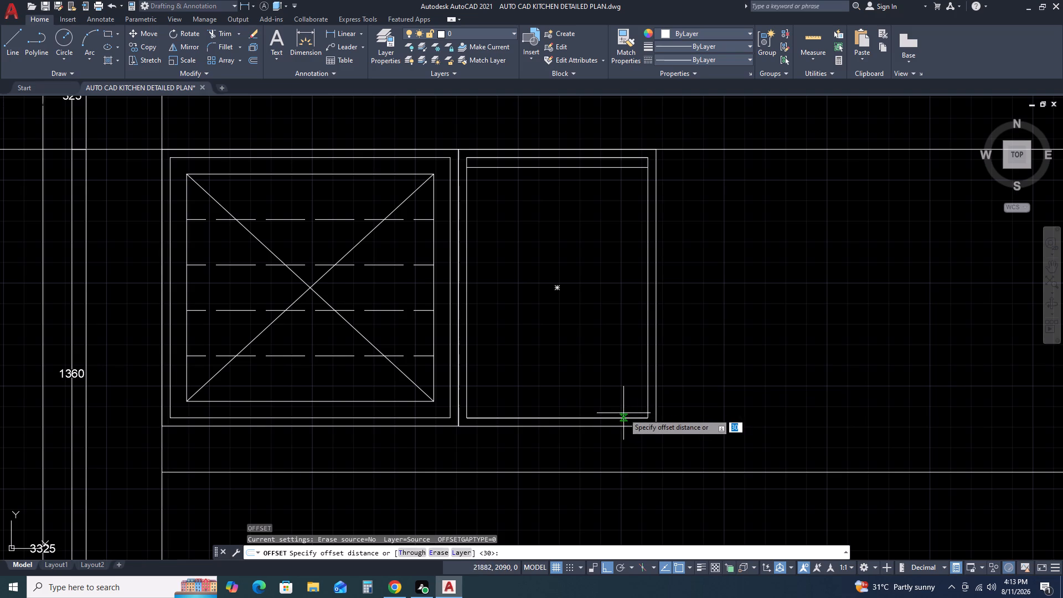
key(space)
click(613, 384)
key(Escape)
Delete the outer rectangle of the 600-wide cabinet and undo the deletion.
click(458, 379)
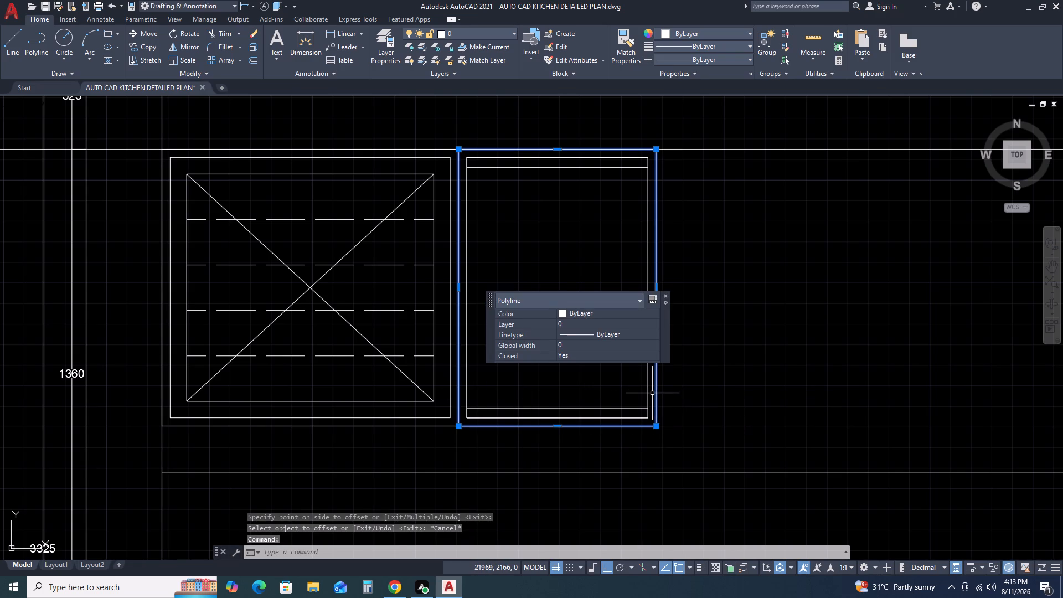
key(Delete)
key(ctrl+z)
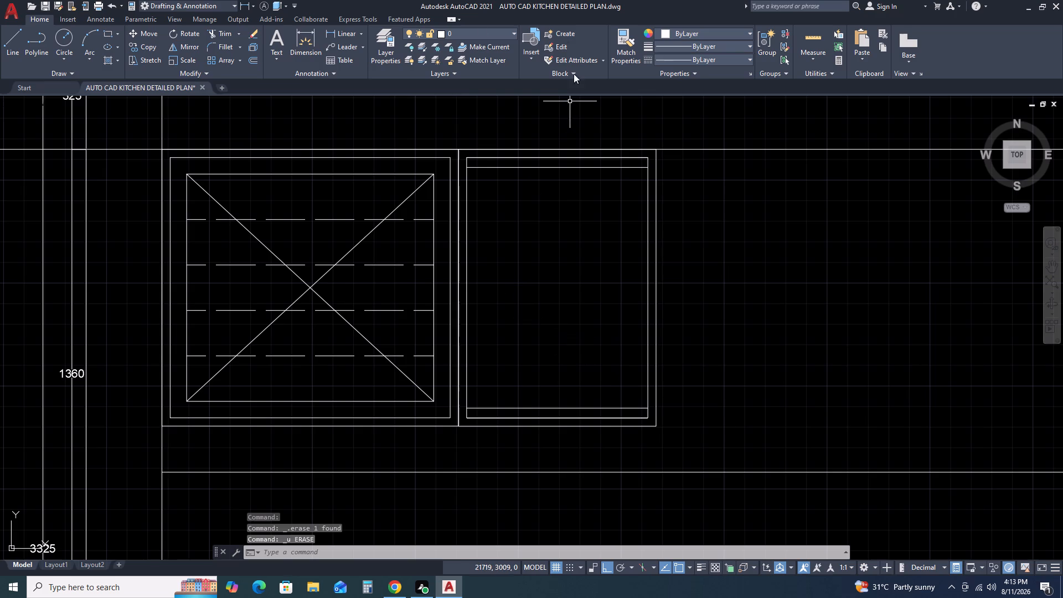
Draw a two-point circle, 730 in diameter, between the midpoints of the 600-wide cabinet's two offset lines.
click(59, 60)
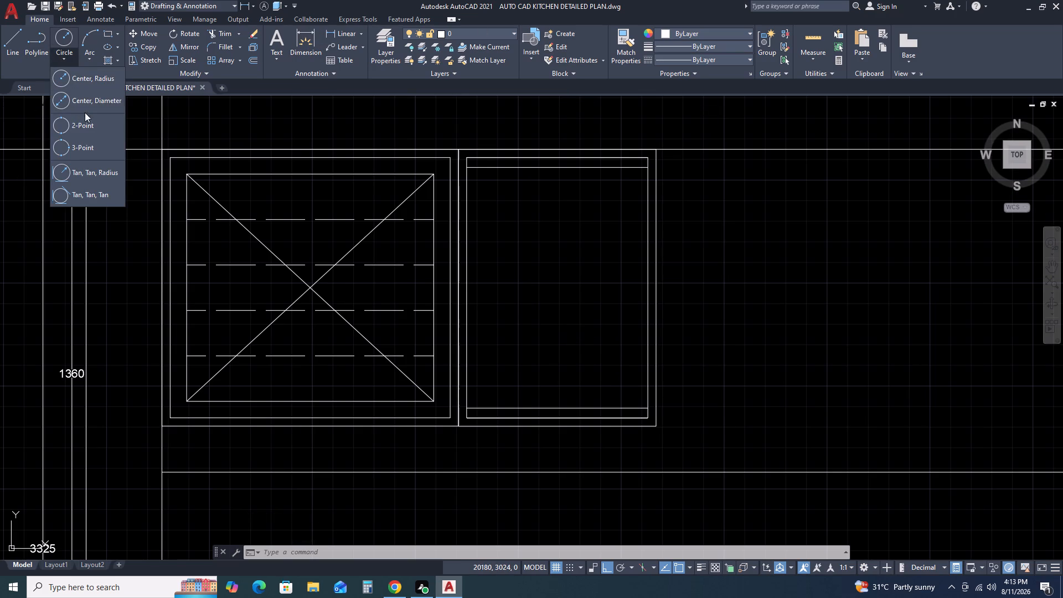
click(83, 125)
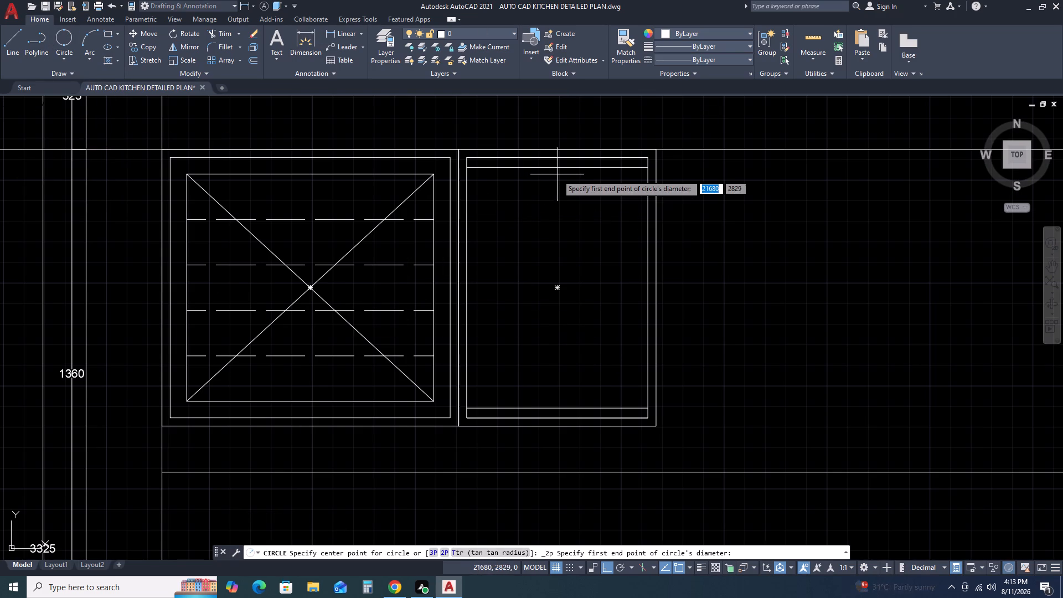
click(559, 169)
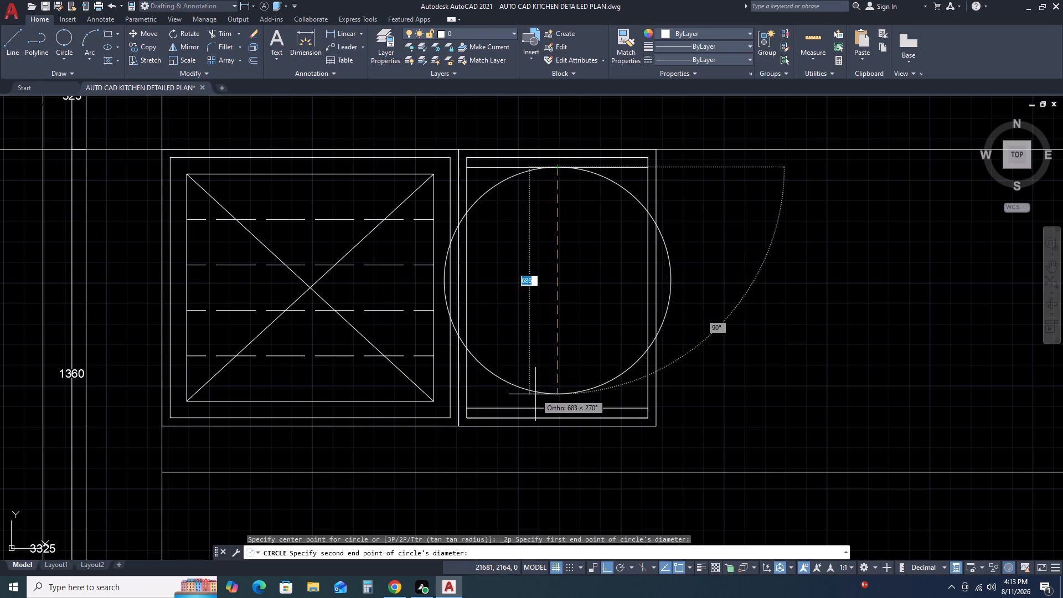
click(558, 408)
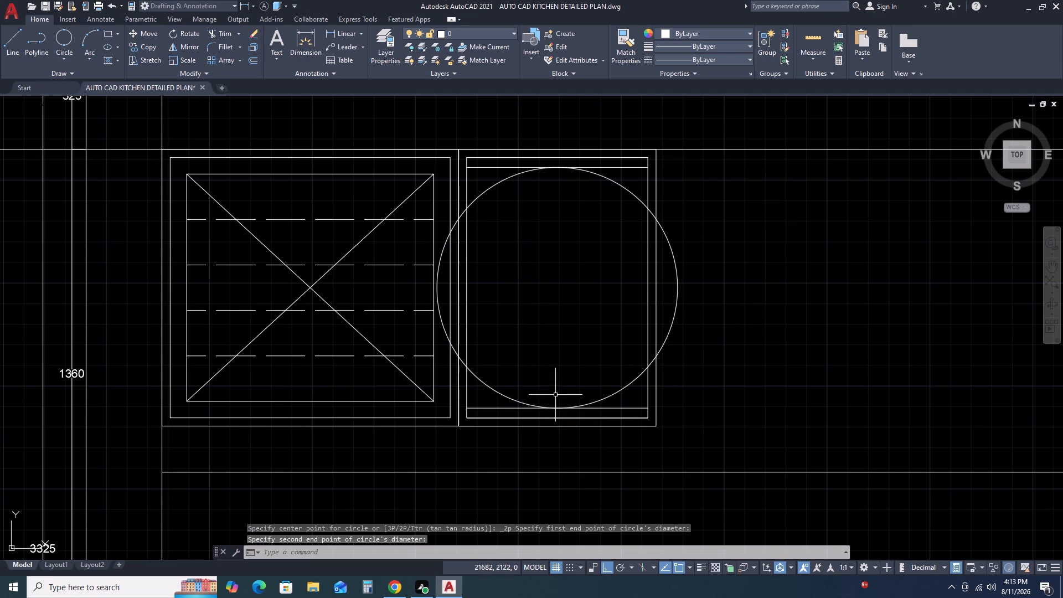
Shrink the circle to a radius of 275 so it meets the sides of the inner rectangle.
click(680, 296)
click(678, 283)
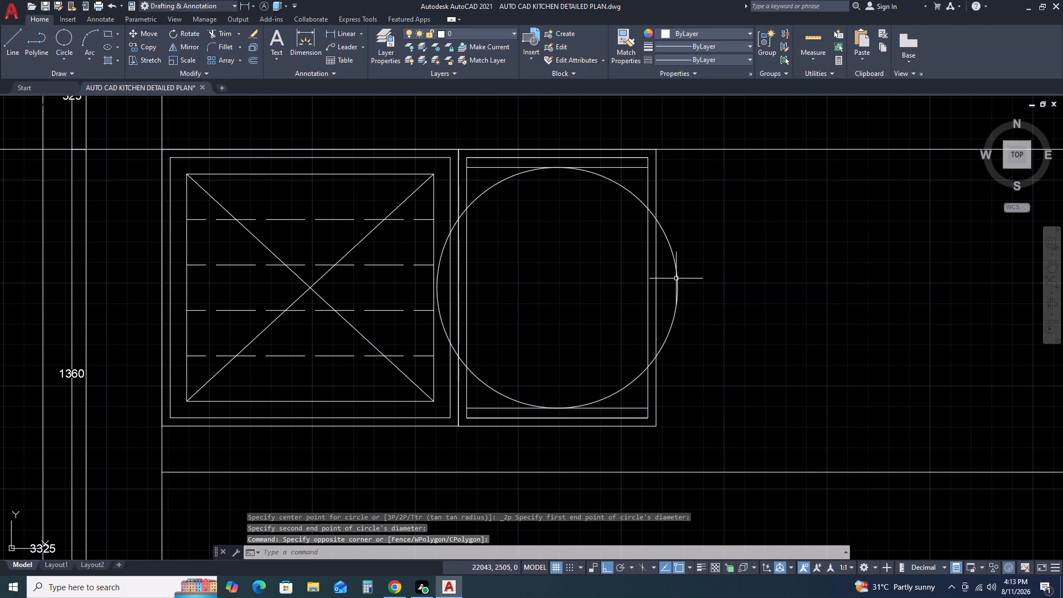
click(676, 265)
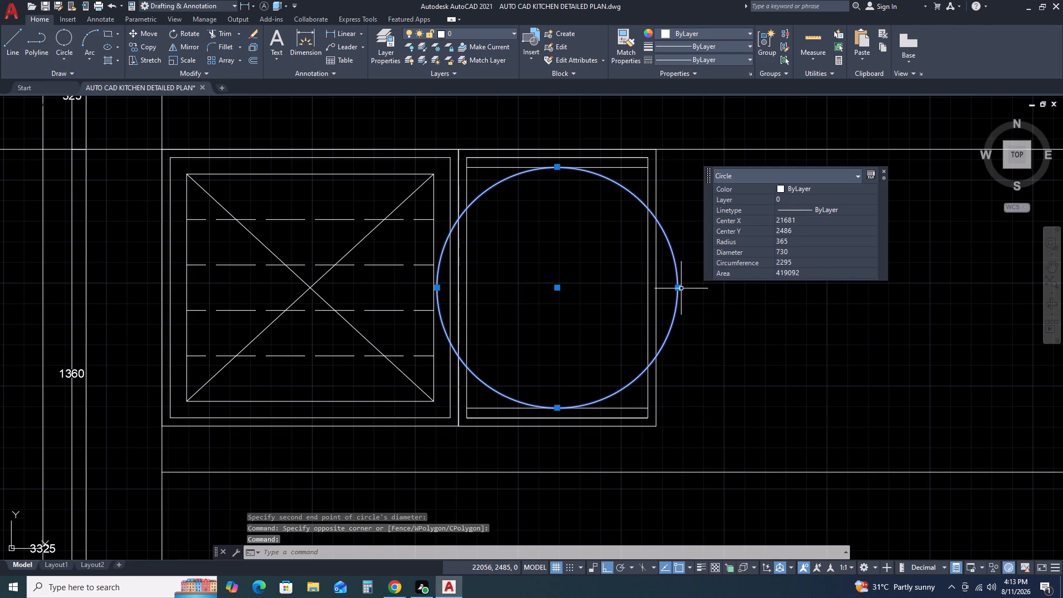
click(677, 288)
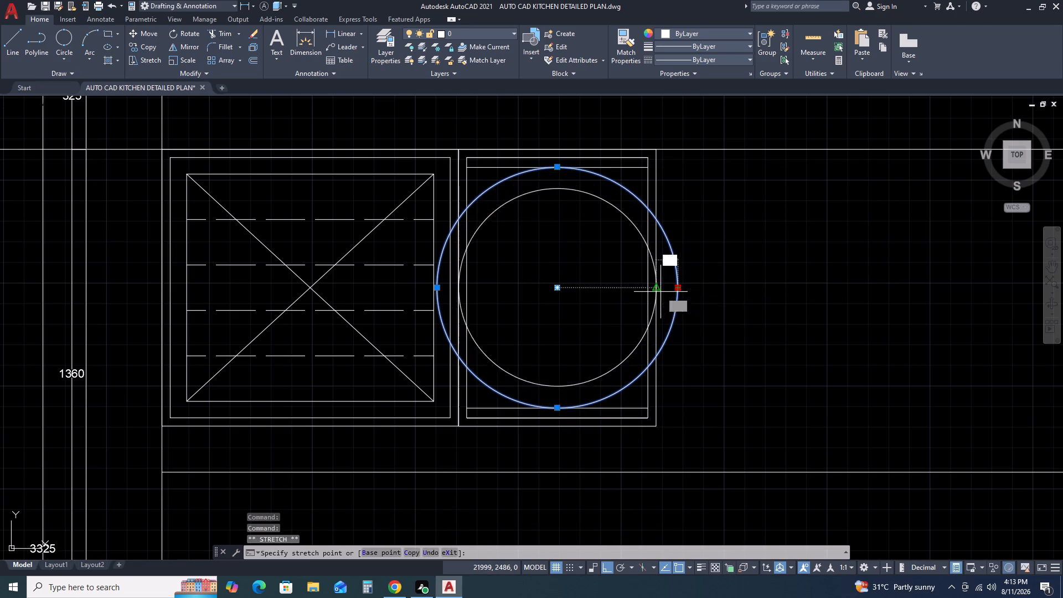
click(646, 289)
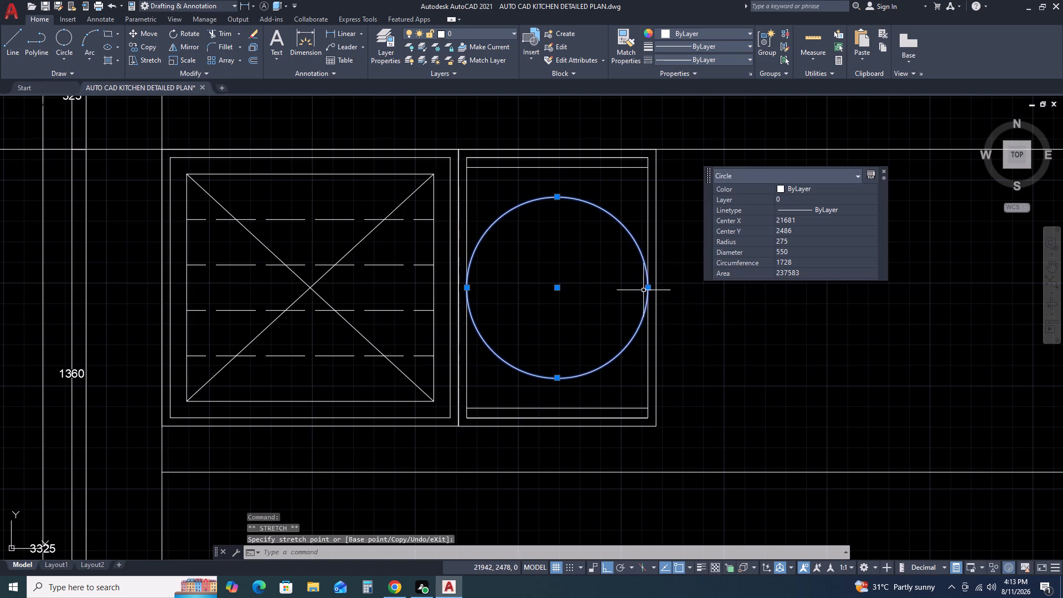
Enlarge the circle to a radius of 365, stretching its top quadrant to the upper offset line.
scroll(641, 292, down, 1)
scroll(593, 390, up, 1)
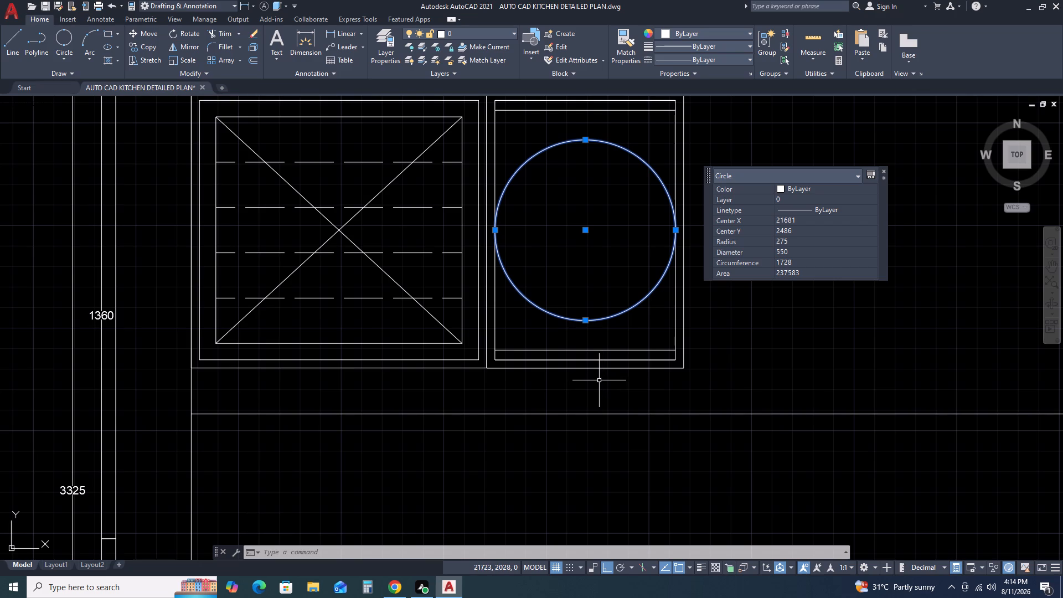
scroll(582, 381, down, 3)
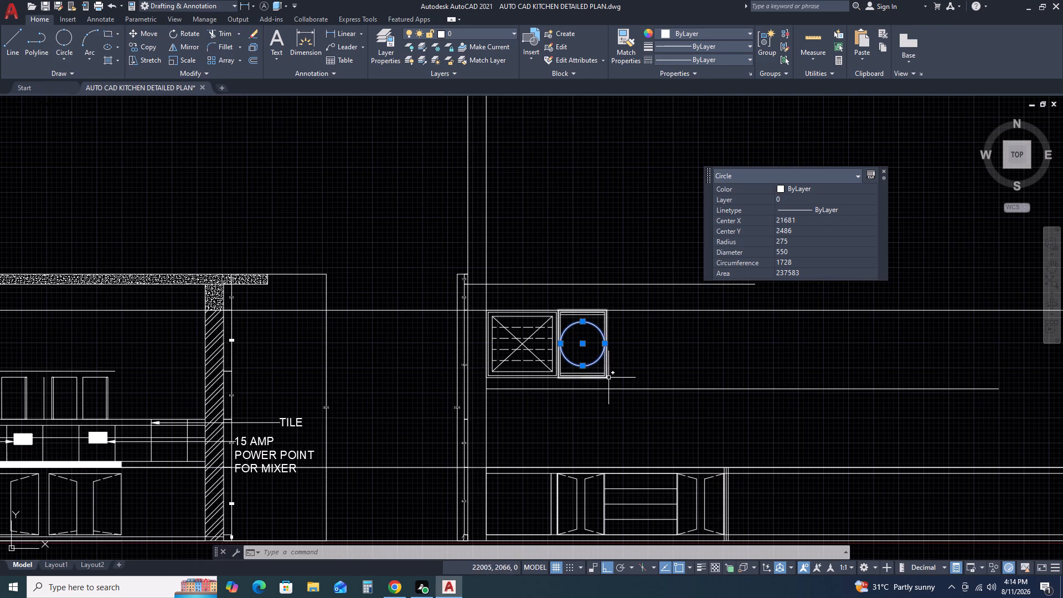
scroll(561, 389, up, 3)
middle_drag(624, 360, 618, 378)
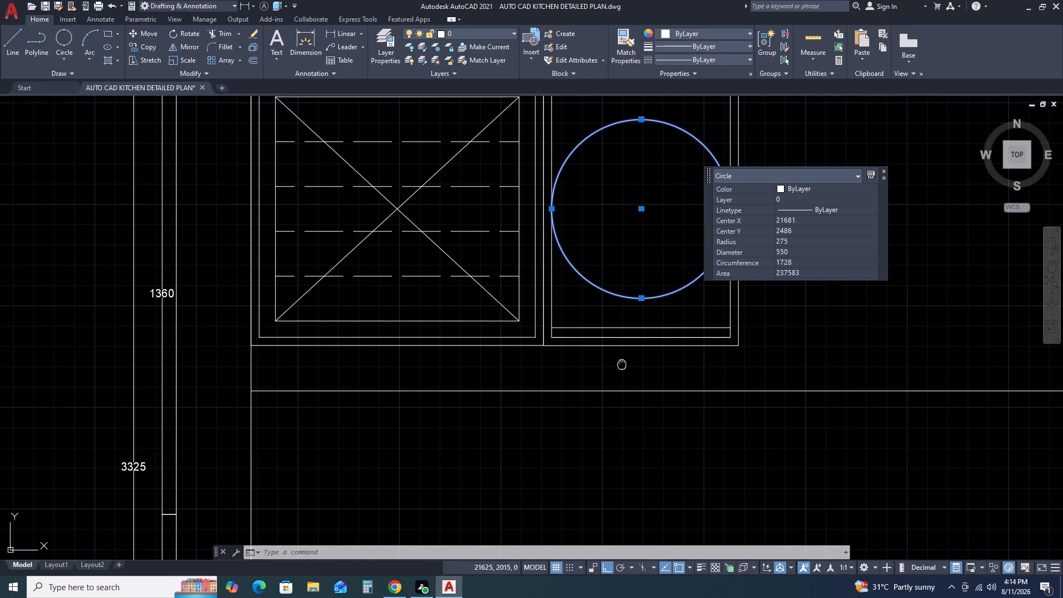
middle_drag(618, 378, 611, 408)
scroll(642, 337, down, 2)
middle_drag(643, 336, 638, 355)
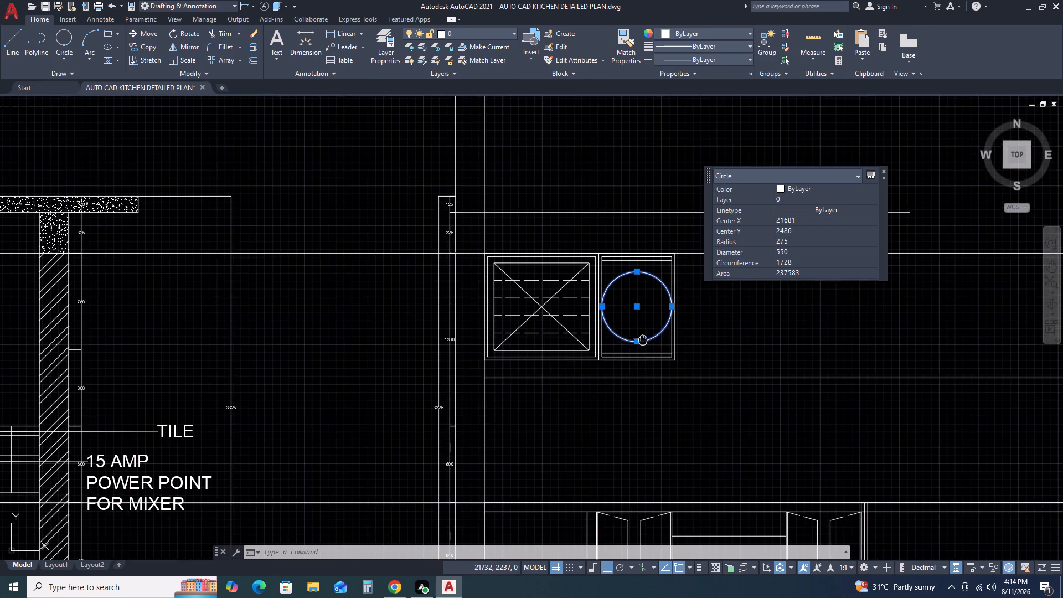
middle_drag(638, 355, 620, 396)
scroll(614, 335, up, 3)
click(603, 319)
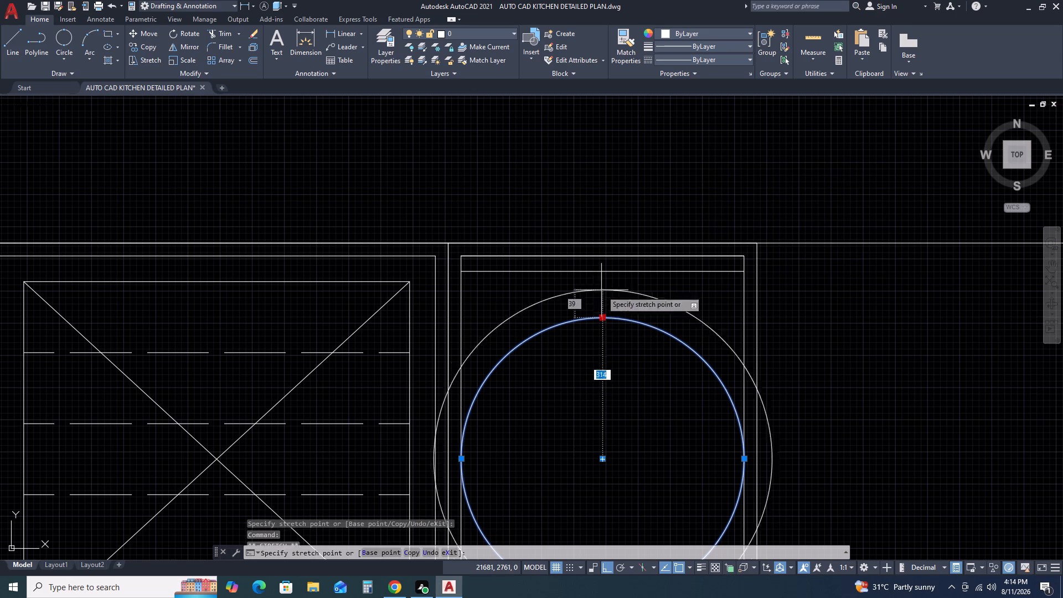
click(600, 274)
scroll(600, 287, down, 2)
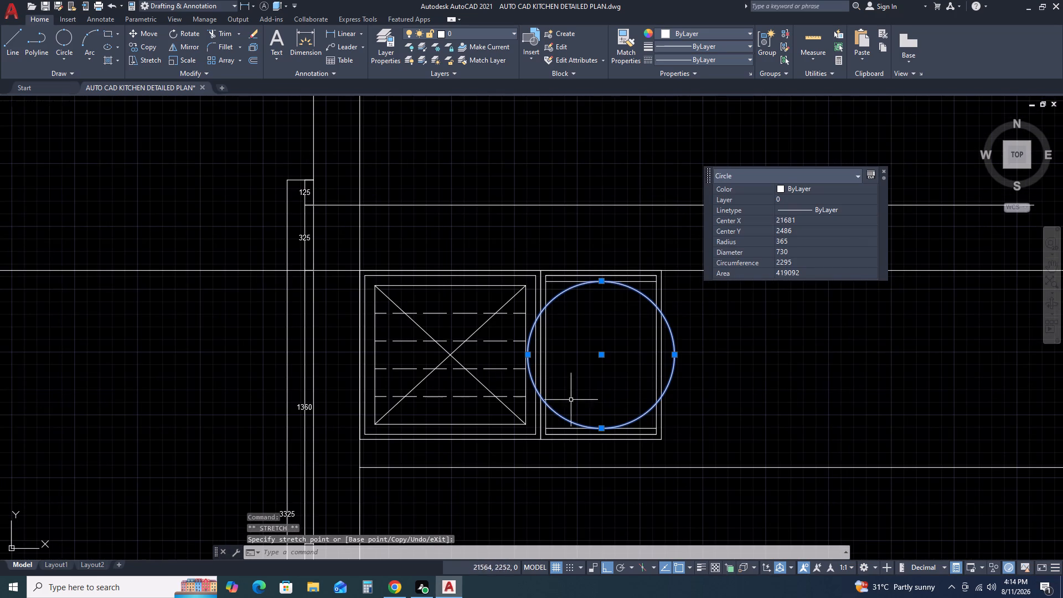
Shrink the circle to a radius of 325, stretching its left quadrant to the neighbouring wall cabinet's inner frame line.
scroll(527, 359, up, 2)
click(525, 348)
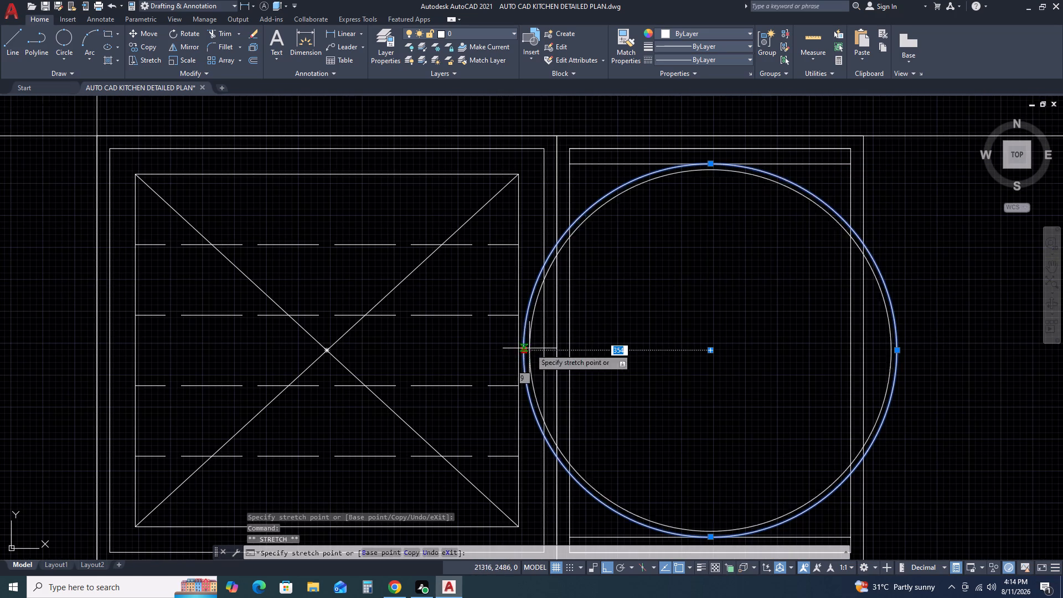
click(545, 349)
scroll(563, 343, down, 2)
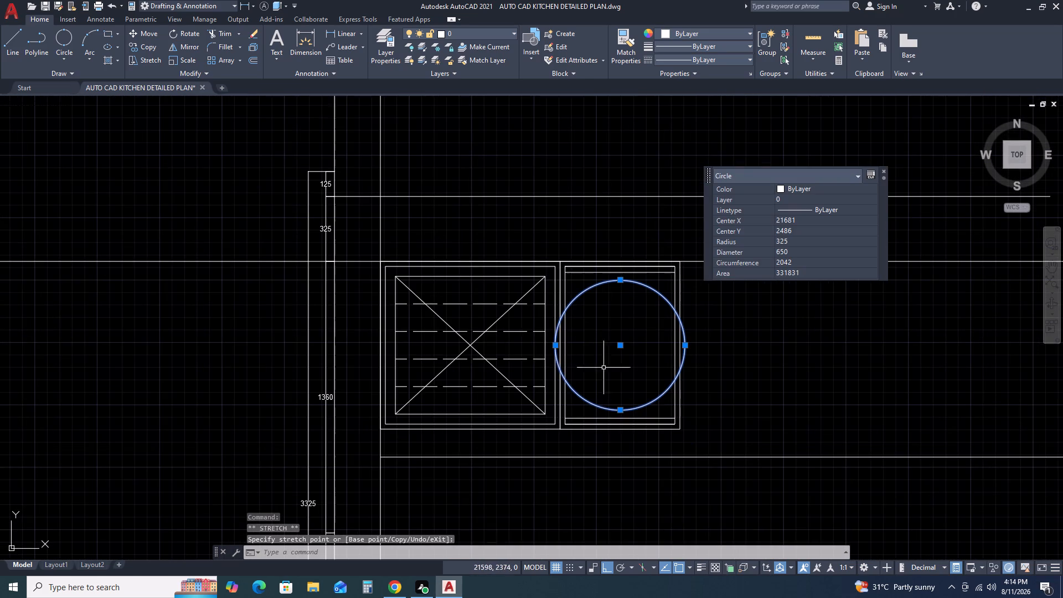
scroll(585, 441, up, 2)
scroll(577, 428, down, 1)
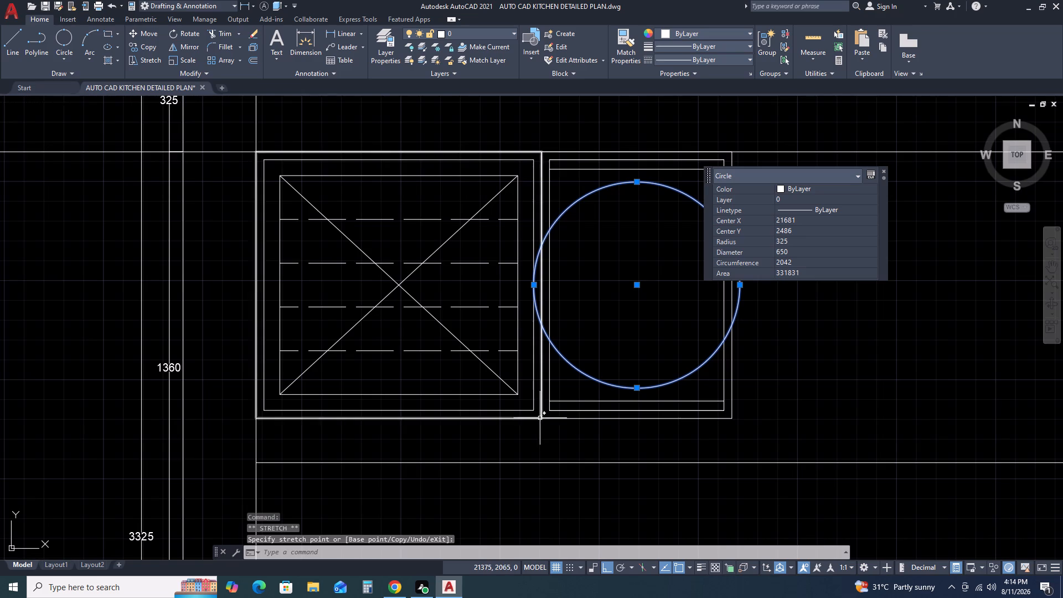
Shrink the circle to a radius of 275, stretching its left quadrant to the inner rectangle's side.
middle_drag(540, 418, 527, 463)
scroll(520, 344, up, 2)
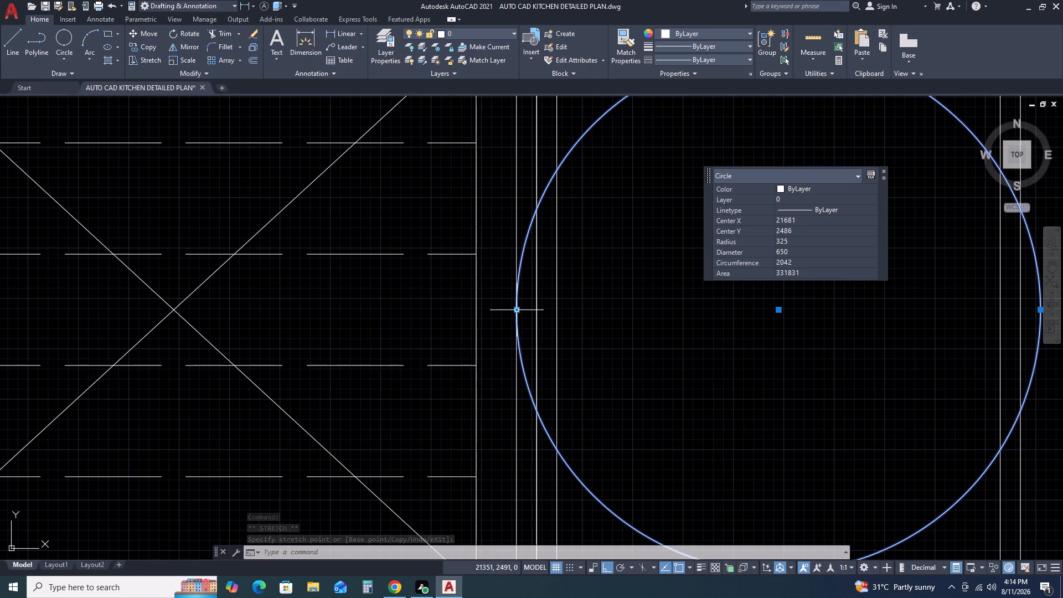
click(515, 310)
click(555, 310)
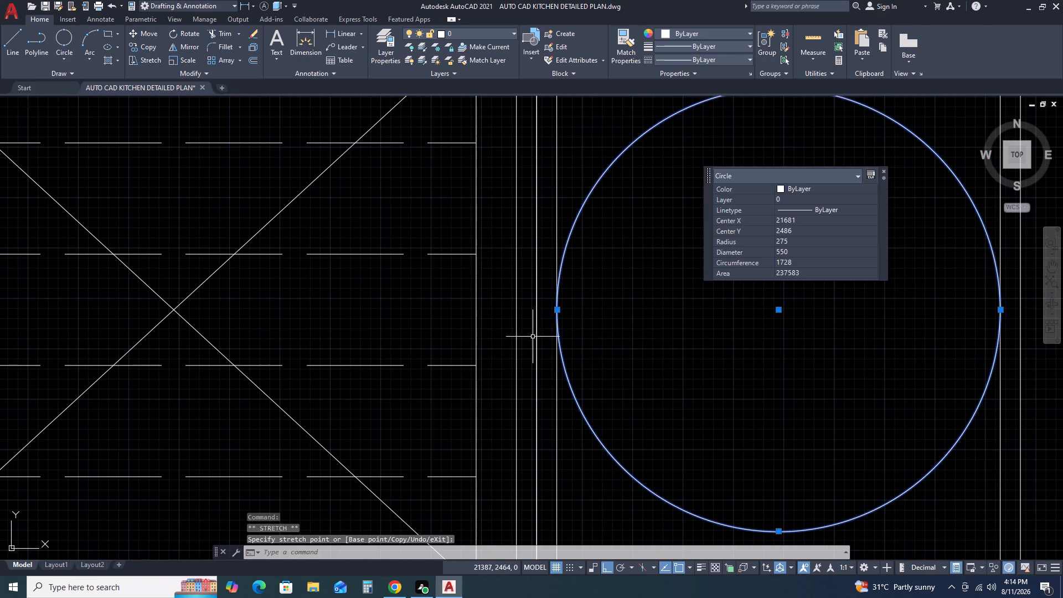
Move the circle up 90 so its top quadrant meets the 600-wide cabinet's upper offset line.
scroll(533, 338, down, 2)
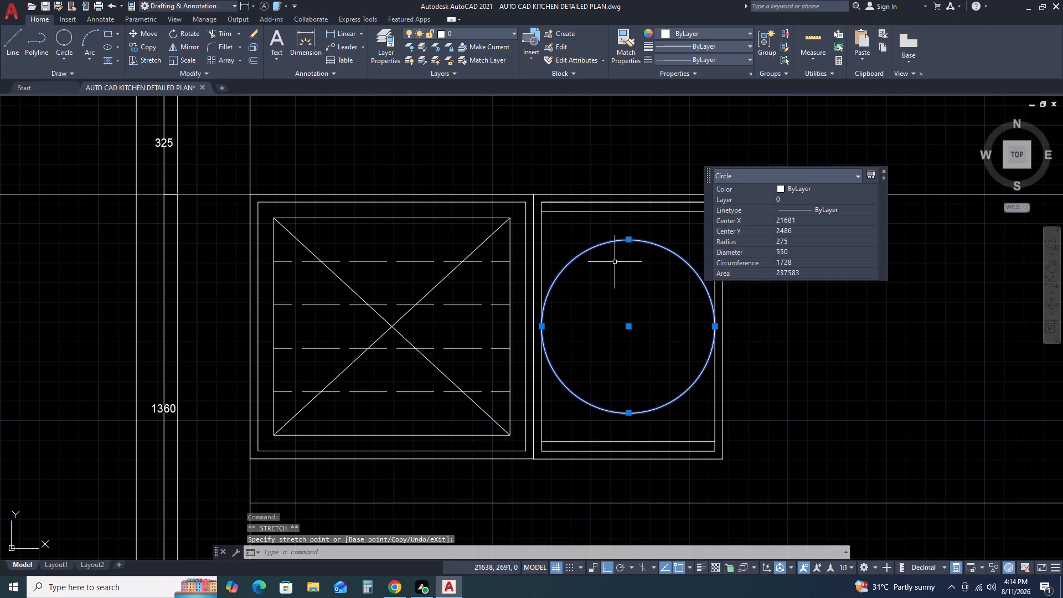
text(M)
key(space)
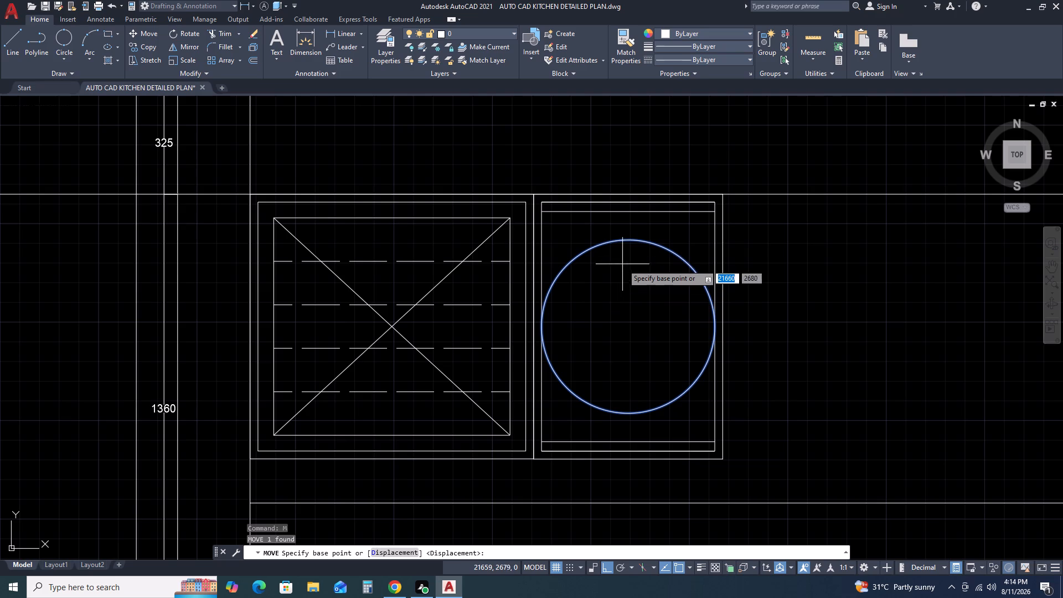
click(629, 242)
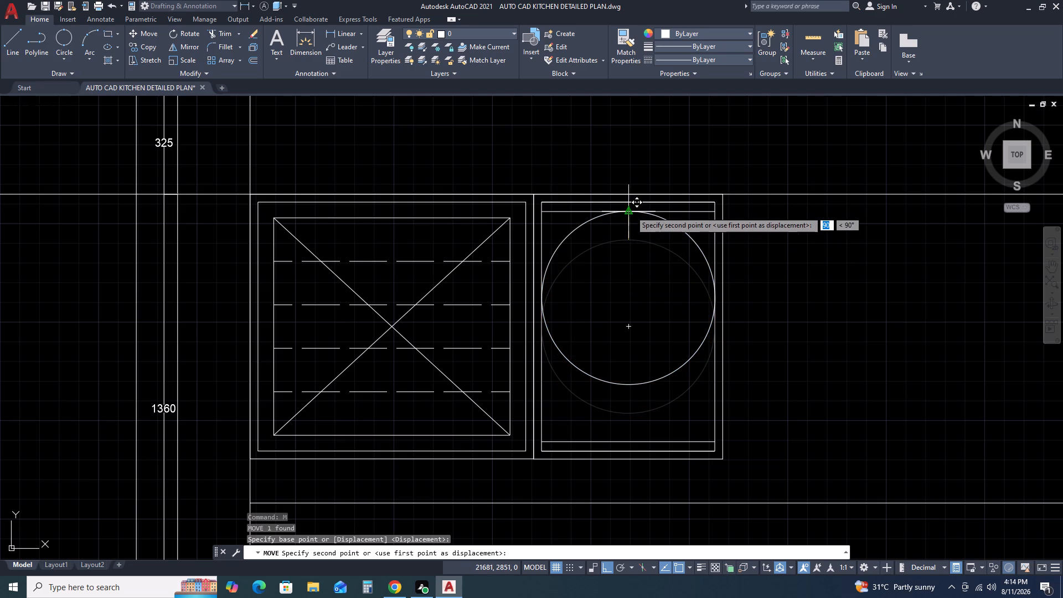
click(631, 211)
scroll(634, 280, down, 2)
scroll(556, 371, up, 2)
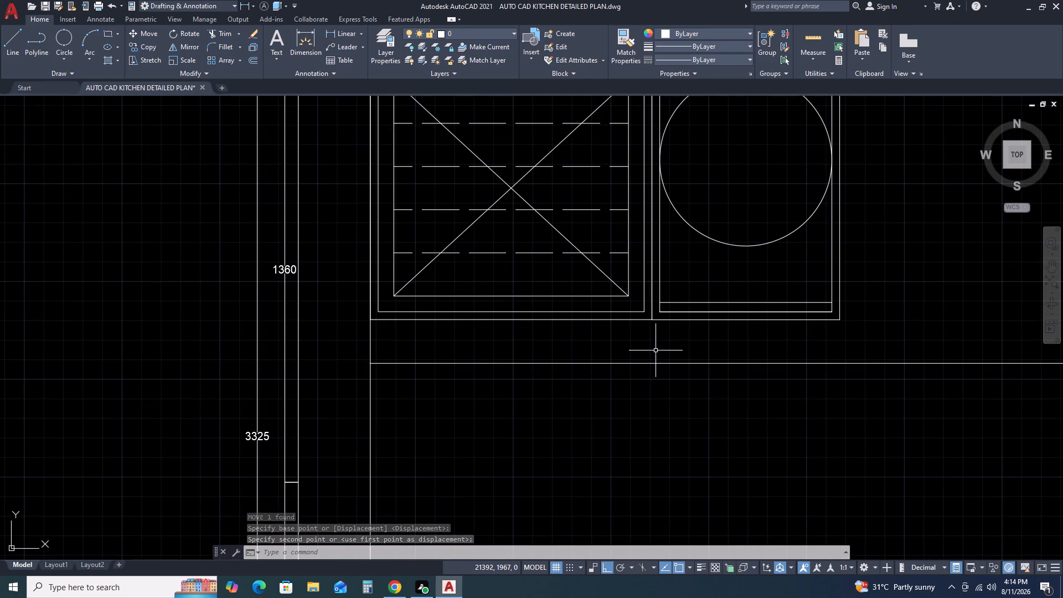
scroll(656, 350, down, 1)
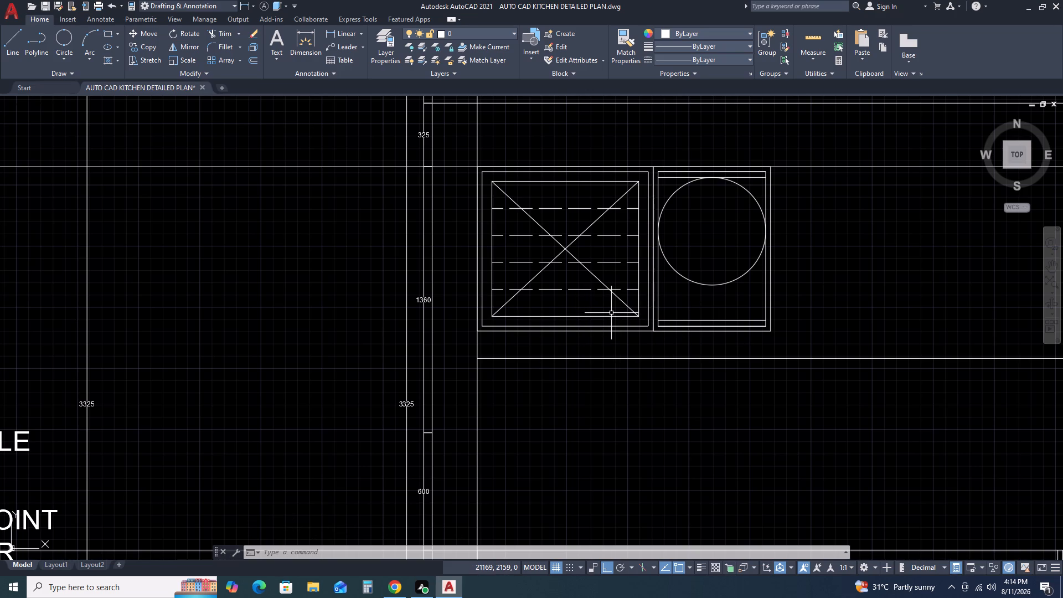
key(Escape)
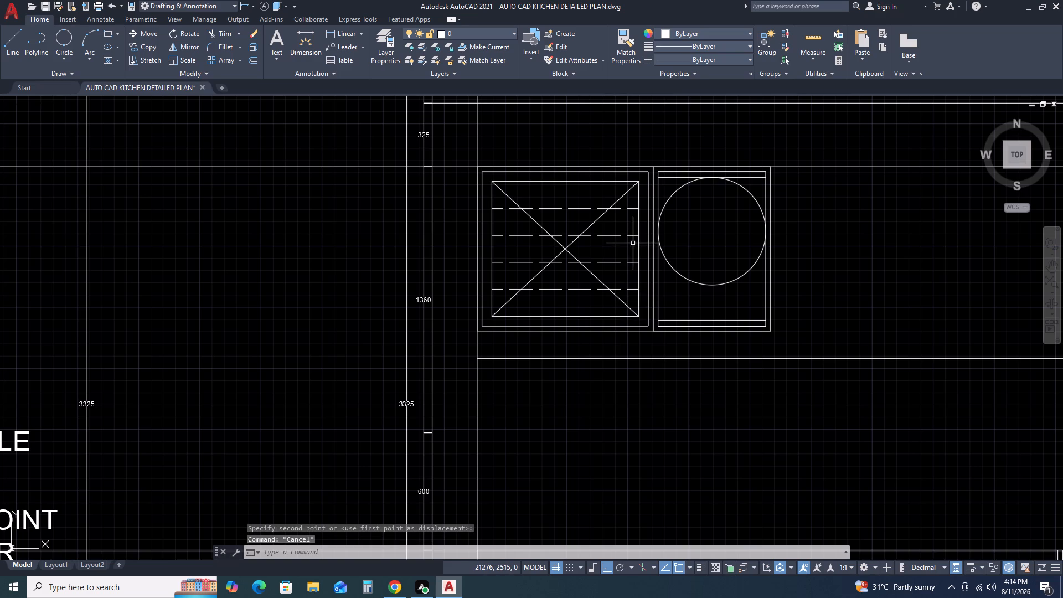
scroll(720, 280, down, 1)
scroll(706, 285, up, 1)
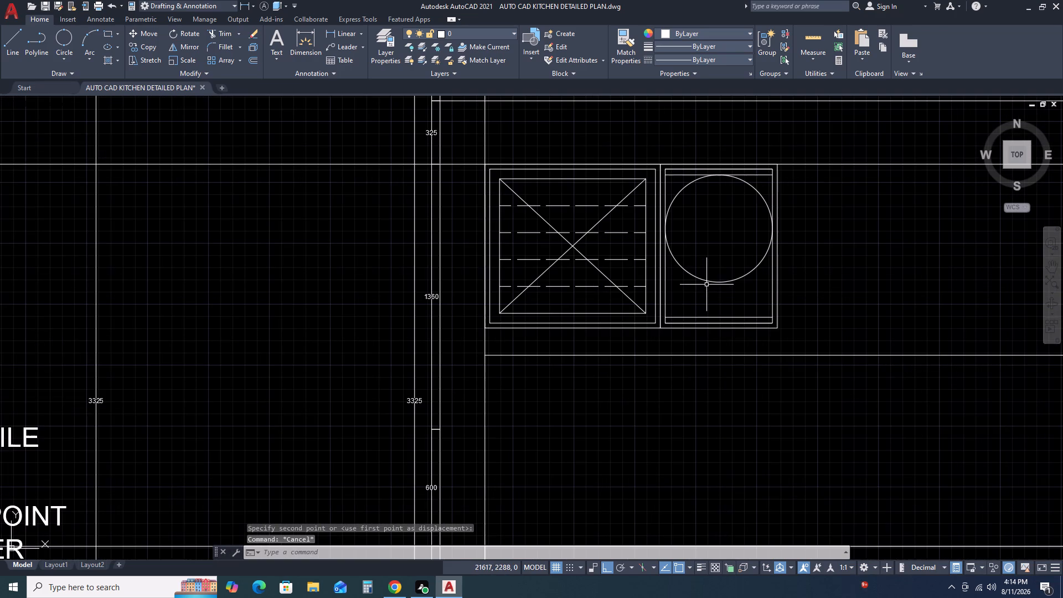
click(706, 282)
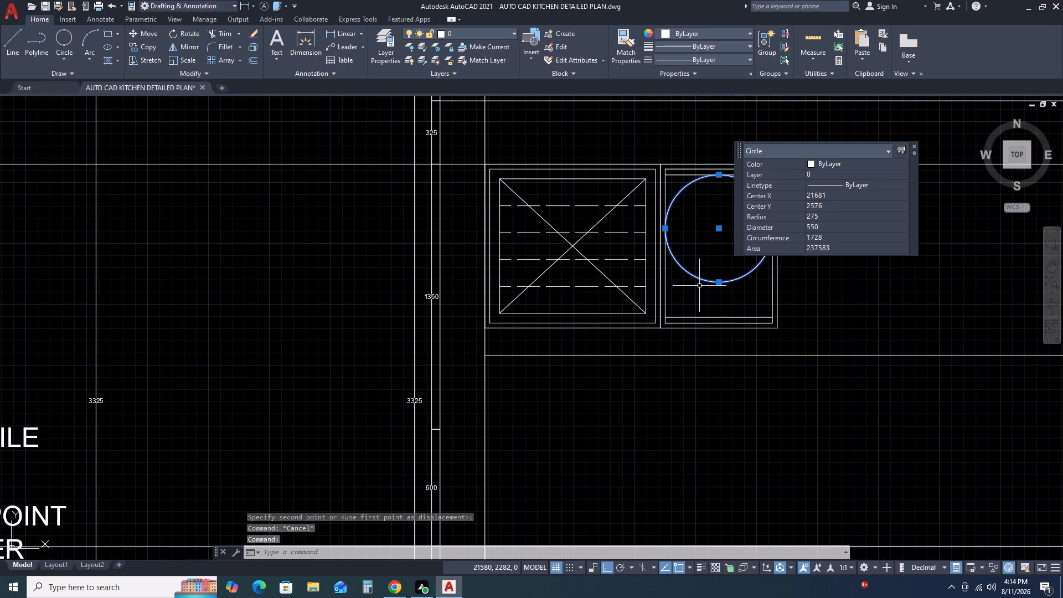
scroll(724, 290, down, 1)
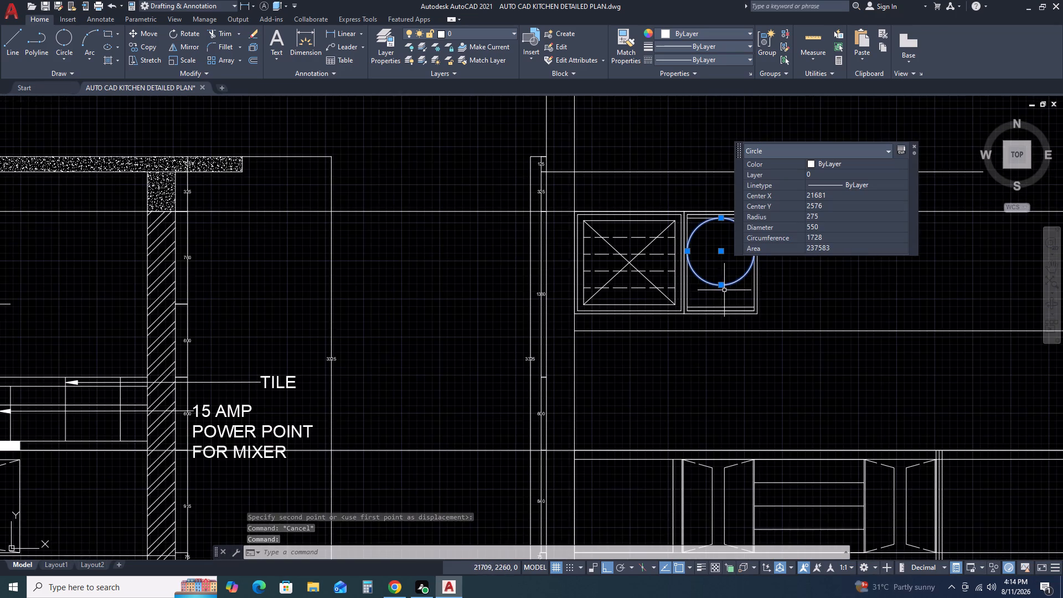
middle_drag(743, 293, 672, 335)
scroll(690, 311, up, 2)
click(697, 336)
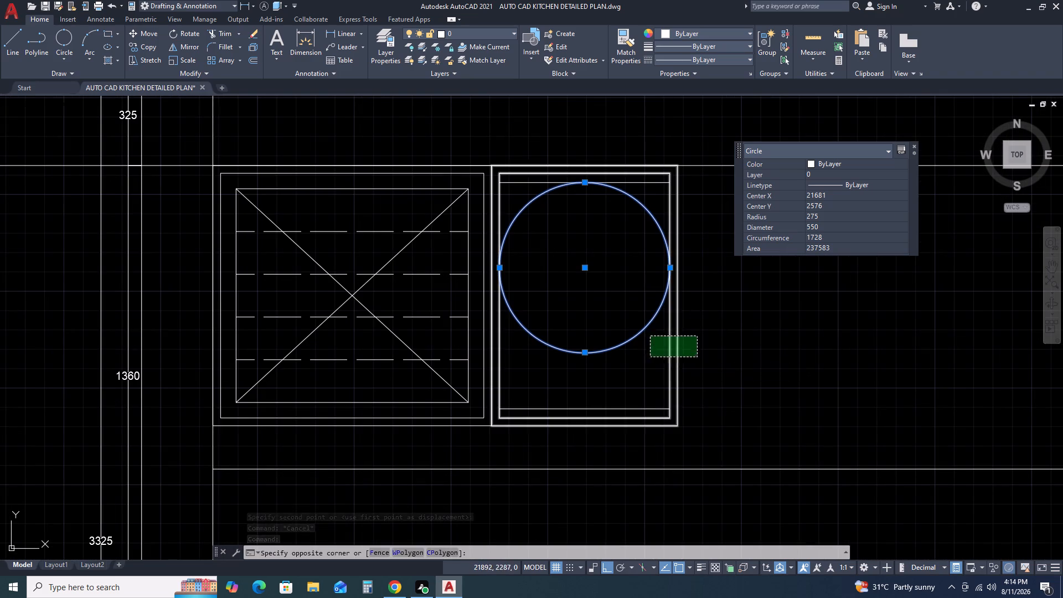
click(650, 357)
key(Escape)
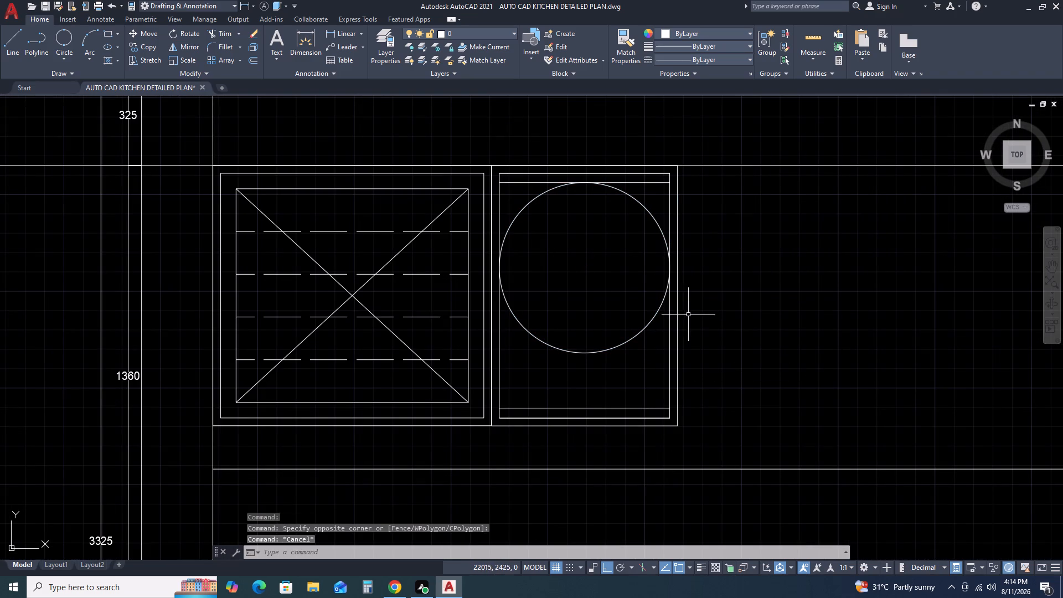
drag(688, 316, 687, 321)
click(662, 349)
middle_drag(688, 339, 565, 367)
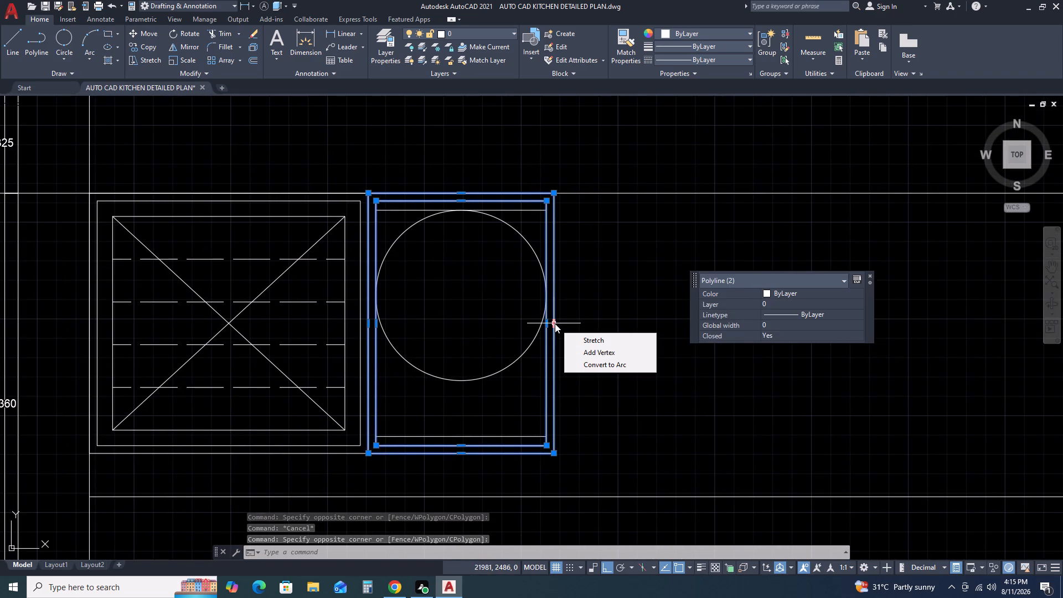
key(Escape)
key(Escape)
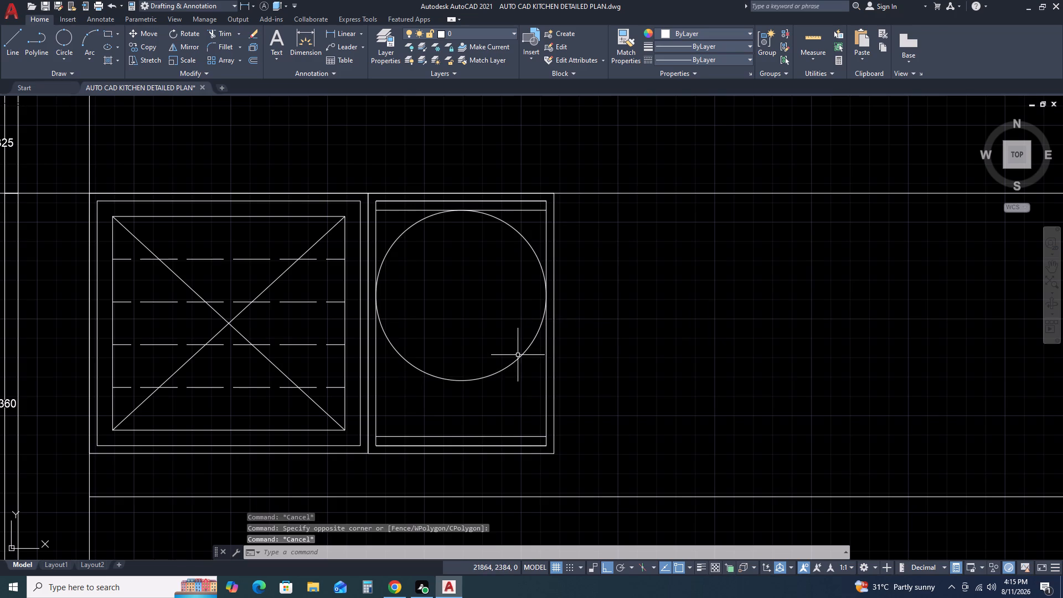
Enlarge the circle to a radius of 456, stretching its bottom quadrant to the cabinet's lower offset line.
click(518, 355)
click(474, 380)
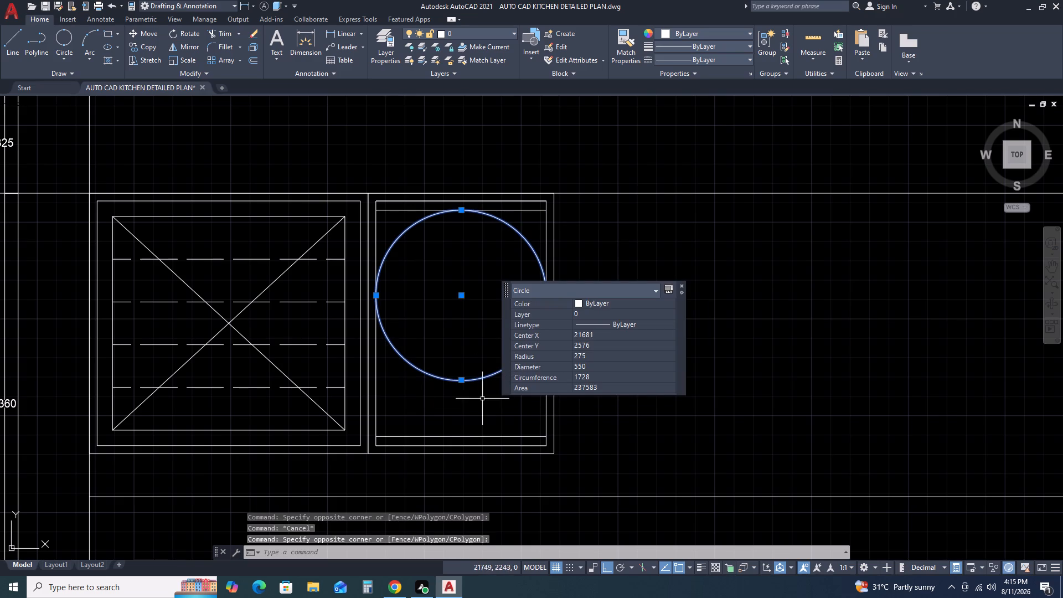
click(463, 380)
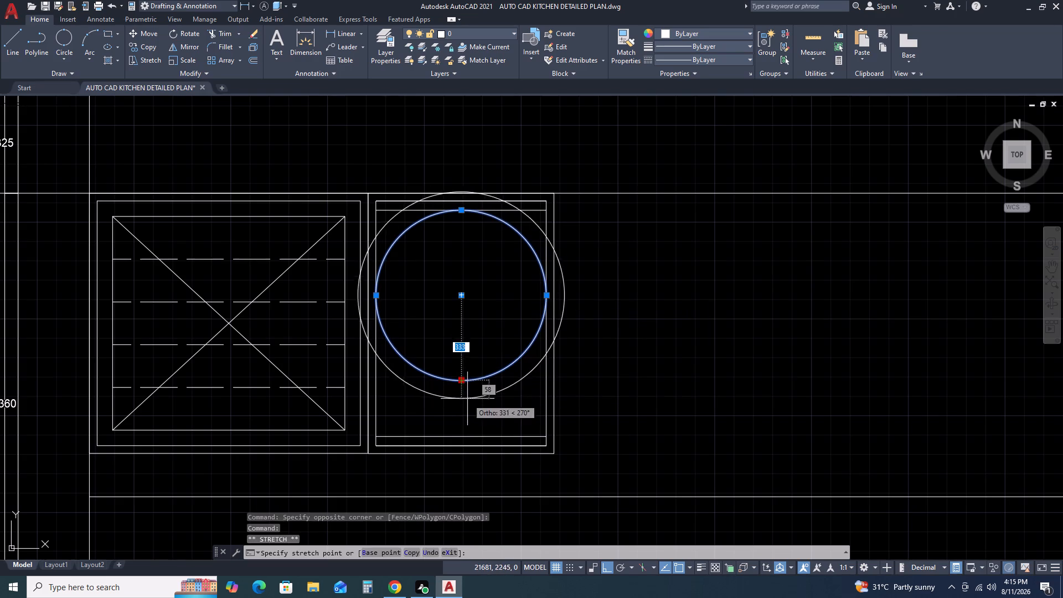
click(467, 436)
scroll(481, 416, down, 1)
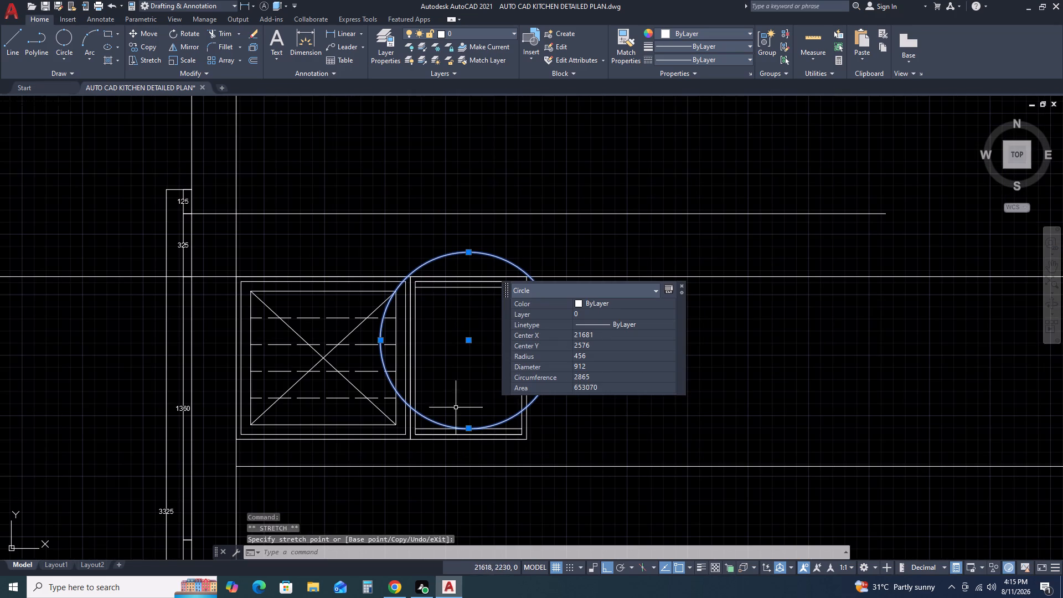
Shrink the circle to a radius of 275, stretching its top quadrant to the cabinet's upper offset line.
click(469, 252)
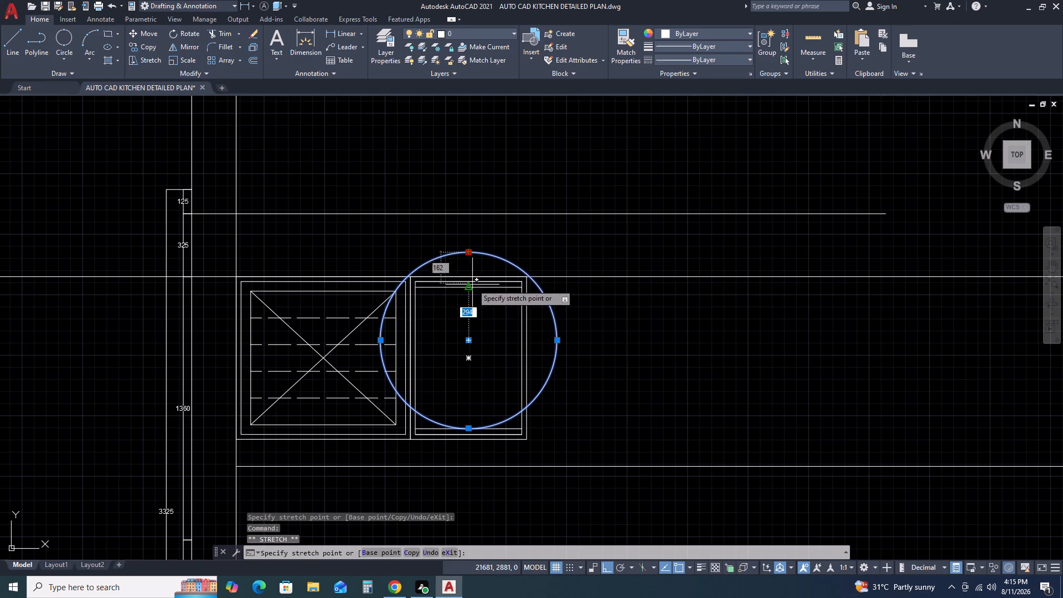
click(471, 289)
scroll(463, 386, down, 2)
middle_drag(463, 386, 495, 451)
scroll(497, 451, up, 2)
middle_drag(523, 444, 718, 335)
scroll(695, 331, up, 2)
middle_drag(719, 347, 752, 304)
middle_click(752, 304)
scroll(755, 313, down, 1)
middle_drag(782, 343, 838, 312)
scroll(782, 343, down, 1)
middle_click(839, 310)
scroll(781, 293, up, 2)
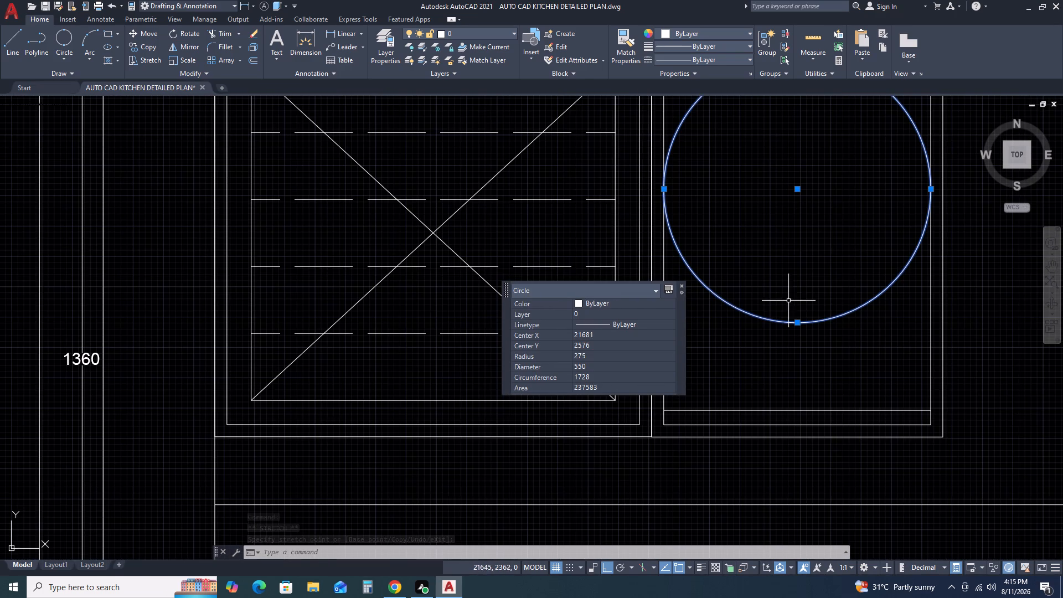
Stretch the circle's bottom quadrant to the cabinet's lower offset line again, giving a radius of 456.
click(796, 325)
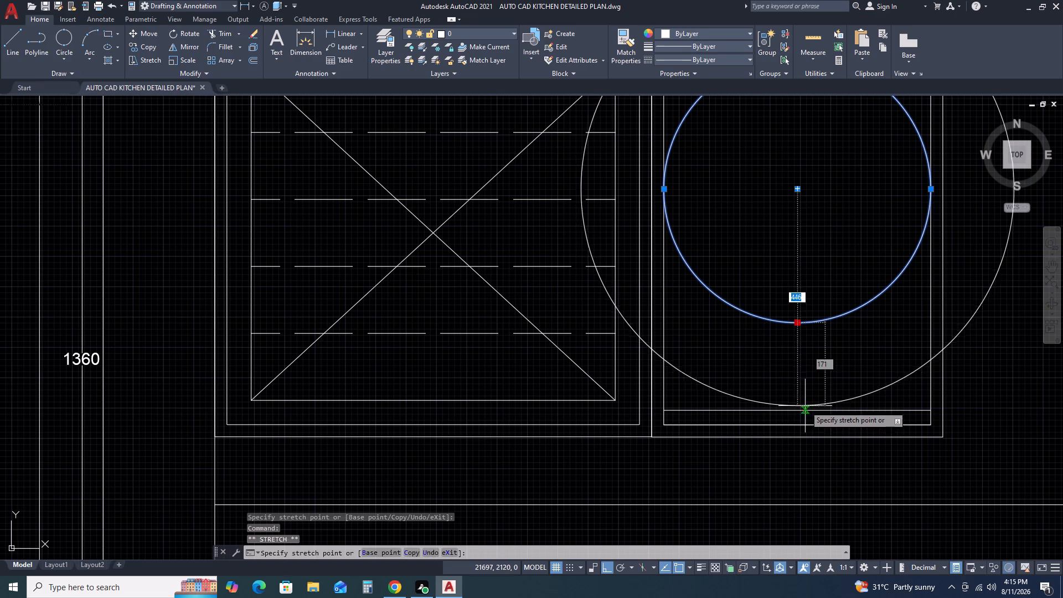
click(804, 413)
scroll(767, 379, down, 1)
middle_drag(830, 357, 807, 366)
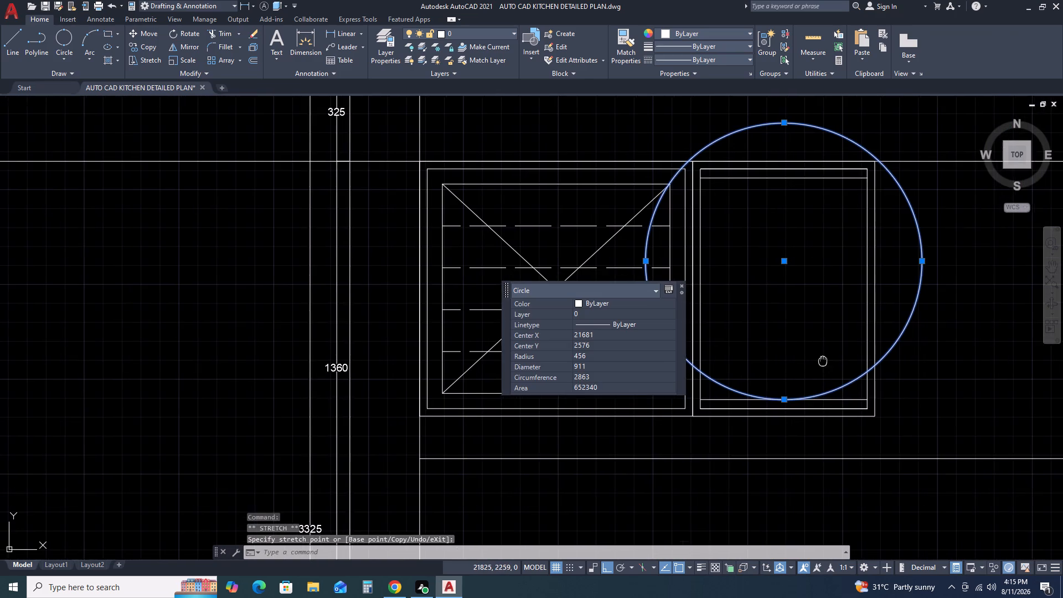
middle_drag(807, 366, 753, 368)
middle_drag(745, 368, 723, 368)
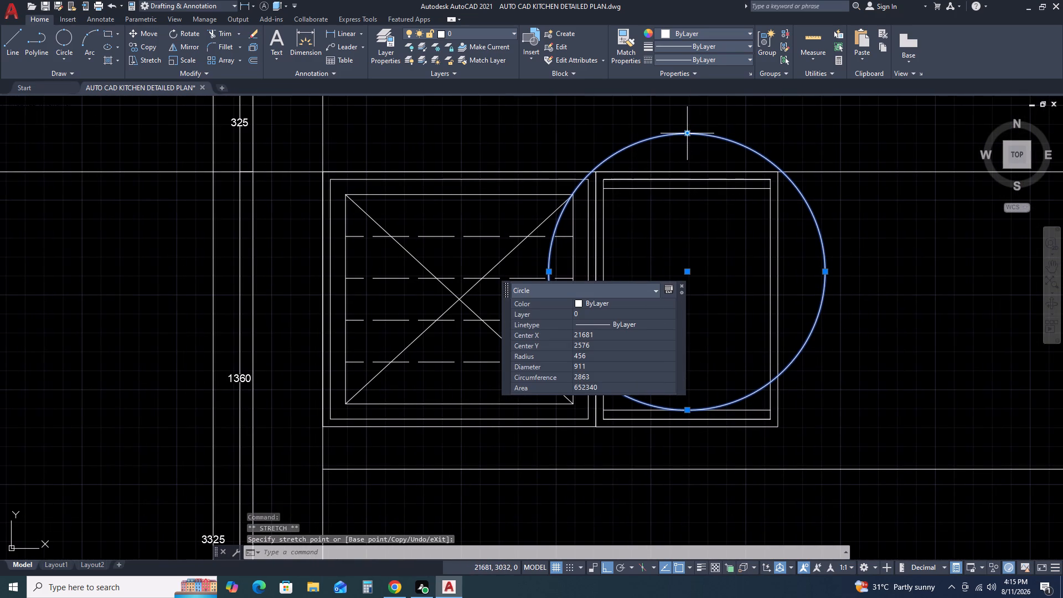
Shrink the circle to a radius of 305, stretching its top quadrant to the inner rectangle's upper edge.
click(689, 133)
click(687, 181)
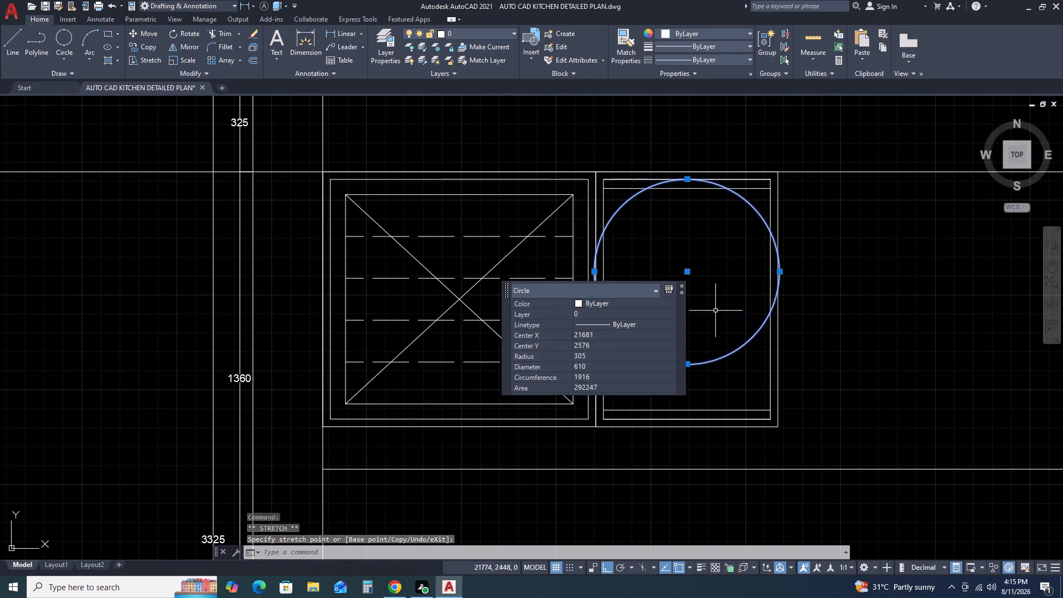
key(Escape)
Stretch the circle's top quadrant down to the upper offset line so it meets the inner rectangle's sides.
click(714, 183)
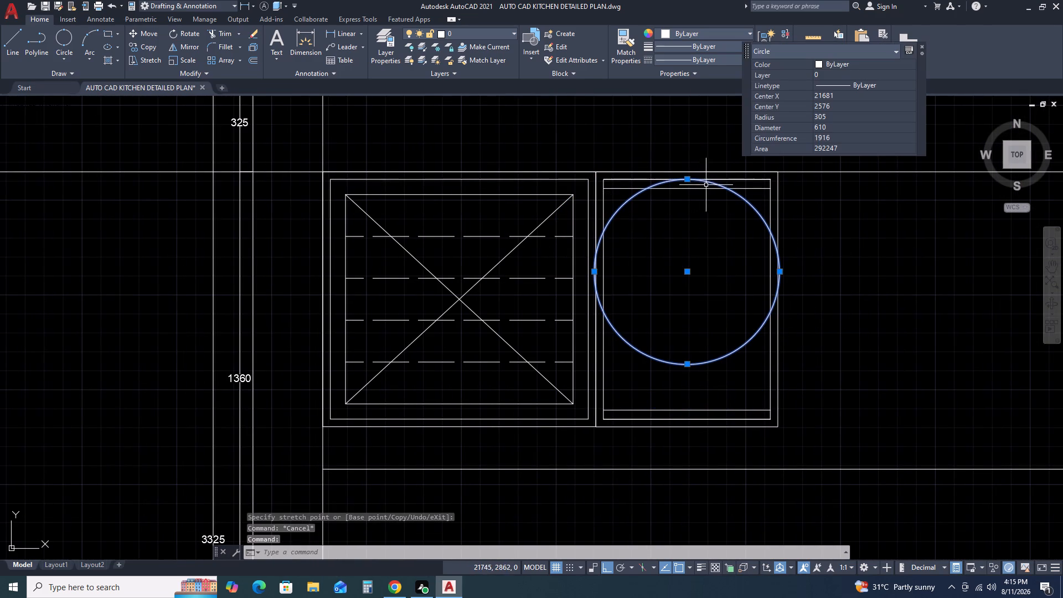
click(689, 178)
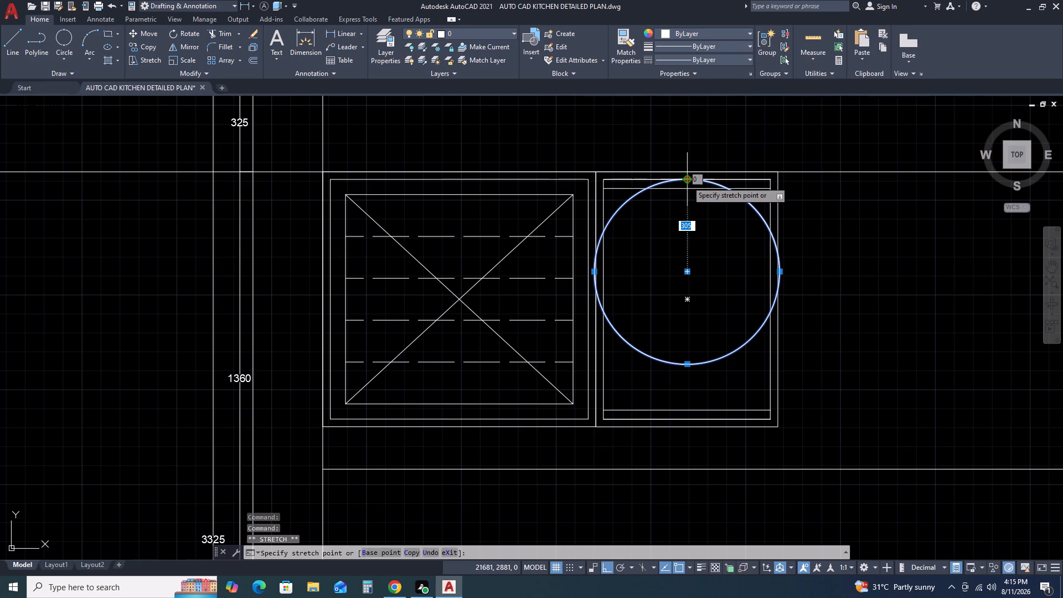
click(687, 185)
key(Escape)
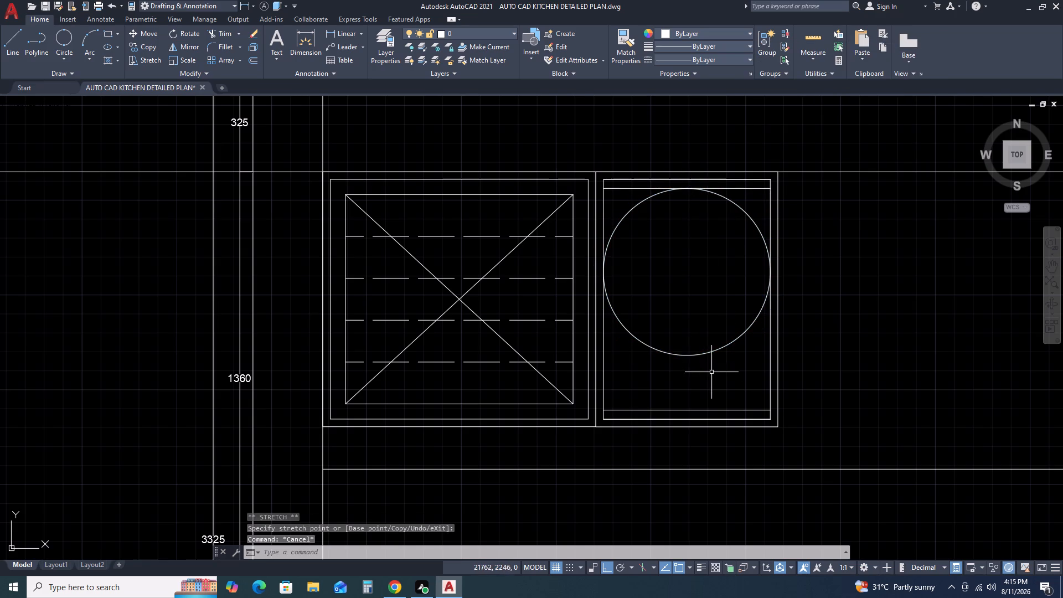
Examine the new elevation's wall cabinets in relation to the base units, labelled section and kitchen plan.
scroll(715, 372, down, 1)
middle_drag(718, 371, 697, 272)
scroll(705, 319, up, 2)
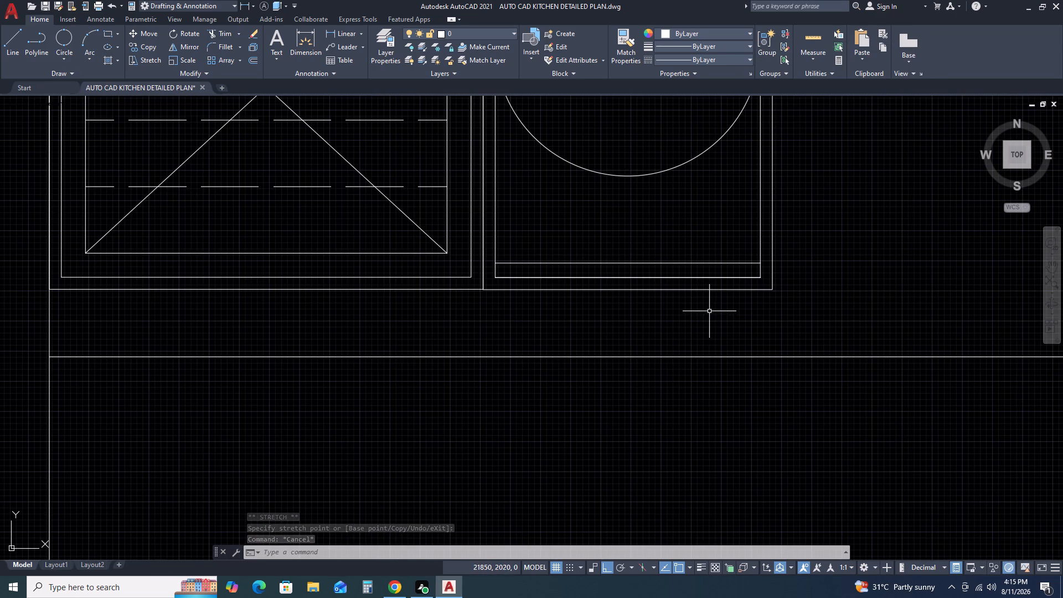
scroll(713, 308, down, 1)
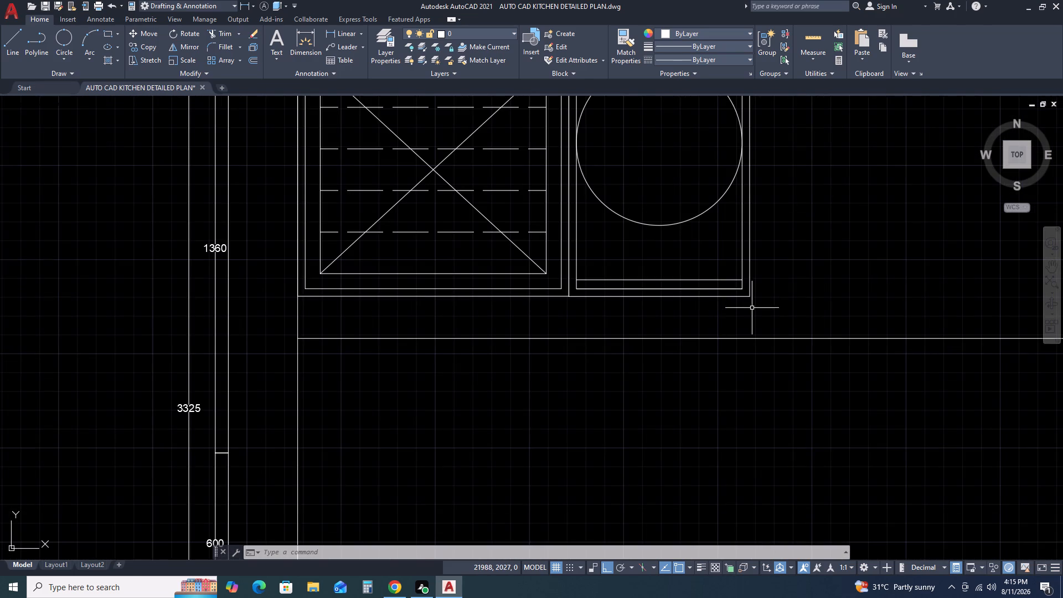
scroll(752, 308, down, 4)
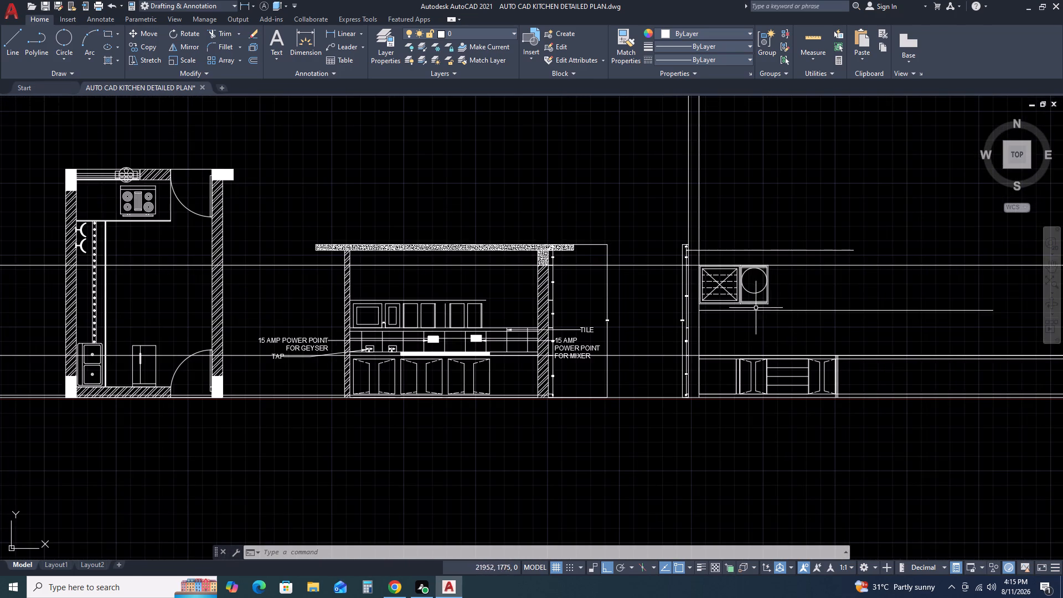
scroll(752, 286, up, 4)
scroll(858, 331, down, 1)
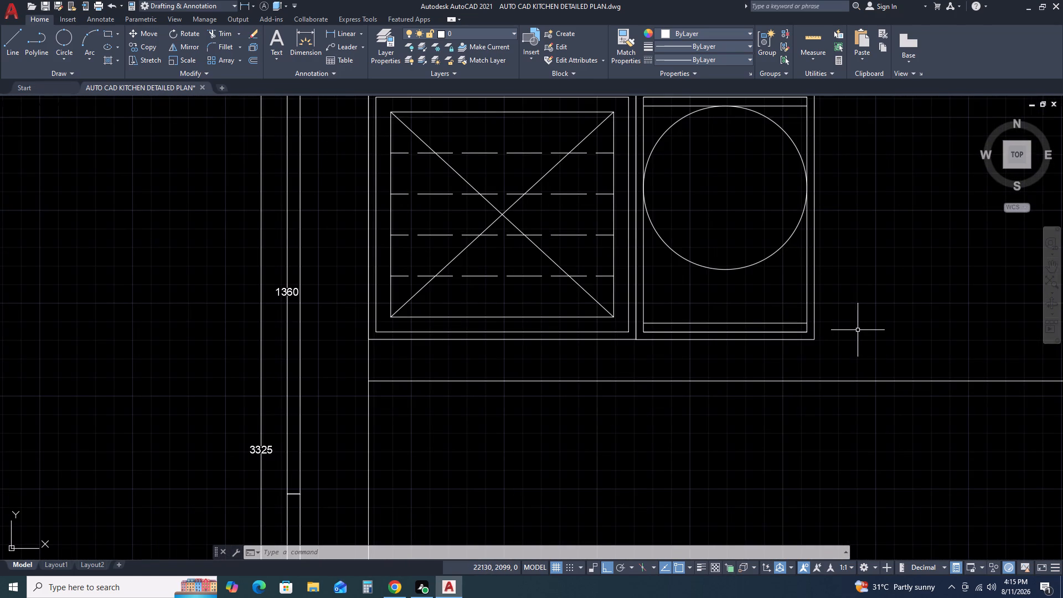
scroll(840, 277, up, 2)
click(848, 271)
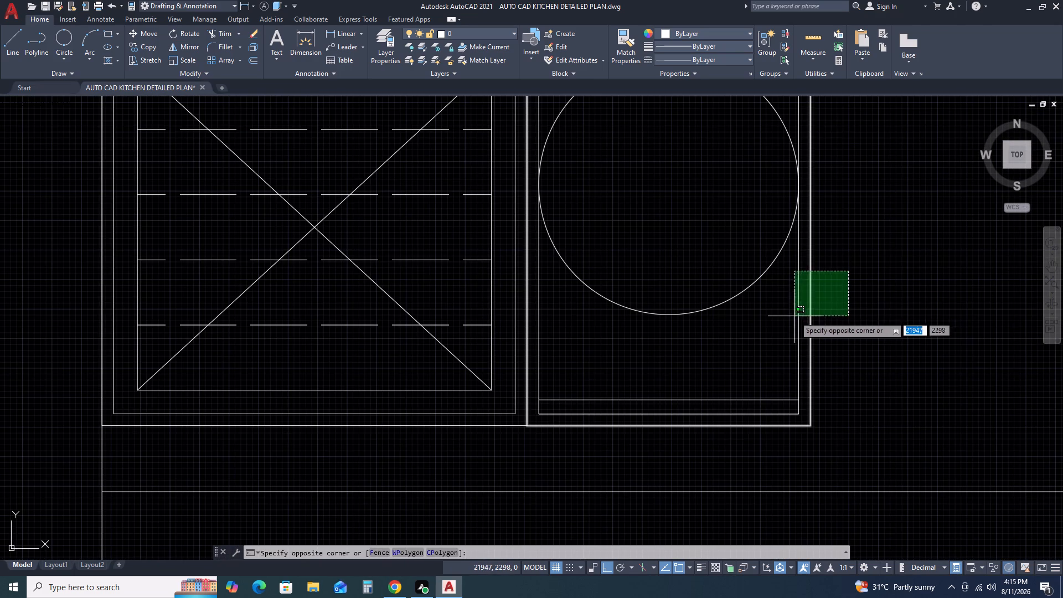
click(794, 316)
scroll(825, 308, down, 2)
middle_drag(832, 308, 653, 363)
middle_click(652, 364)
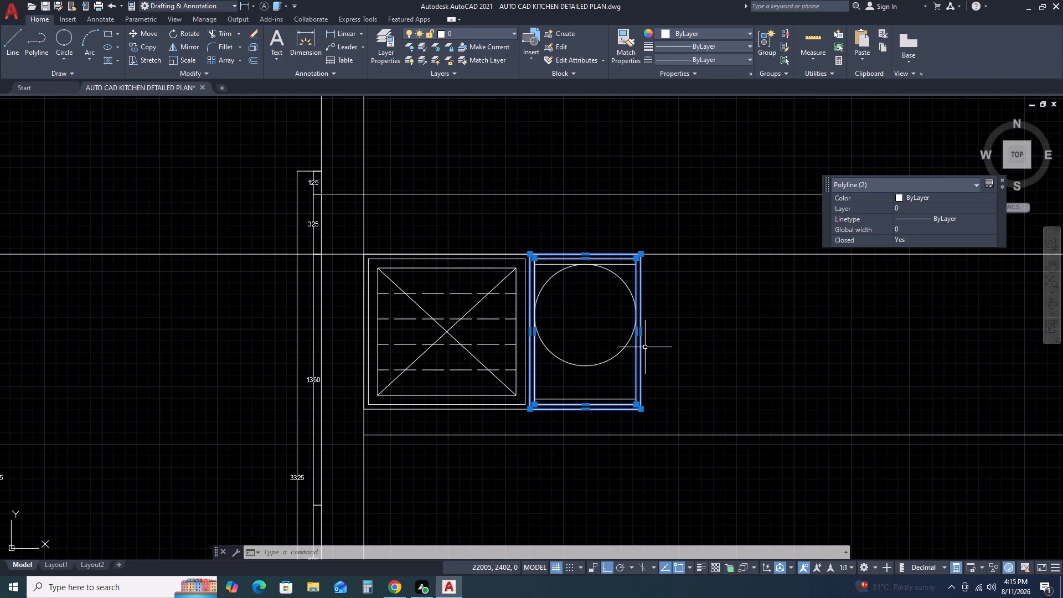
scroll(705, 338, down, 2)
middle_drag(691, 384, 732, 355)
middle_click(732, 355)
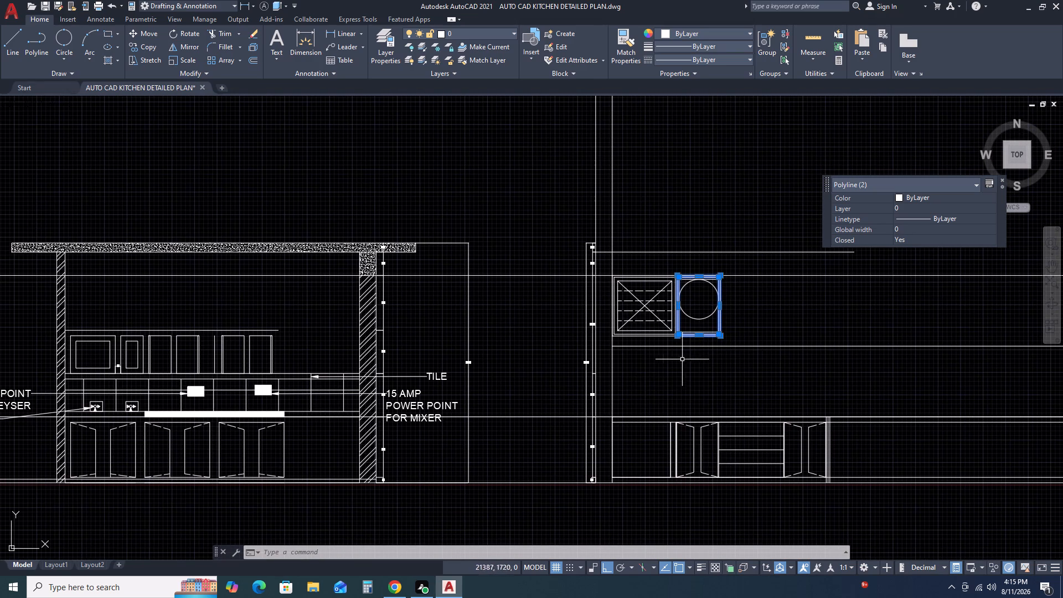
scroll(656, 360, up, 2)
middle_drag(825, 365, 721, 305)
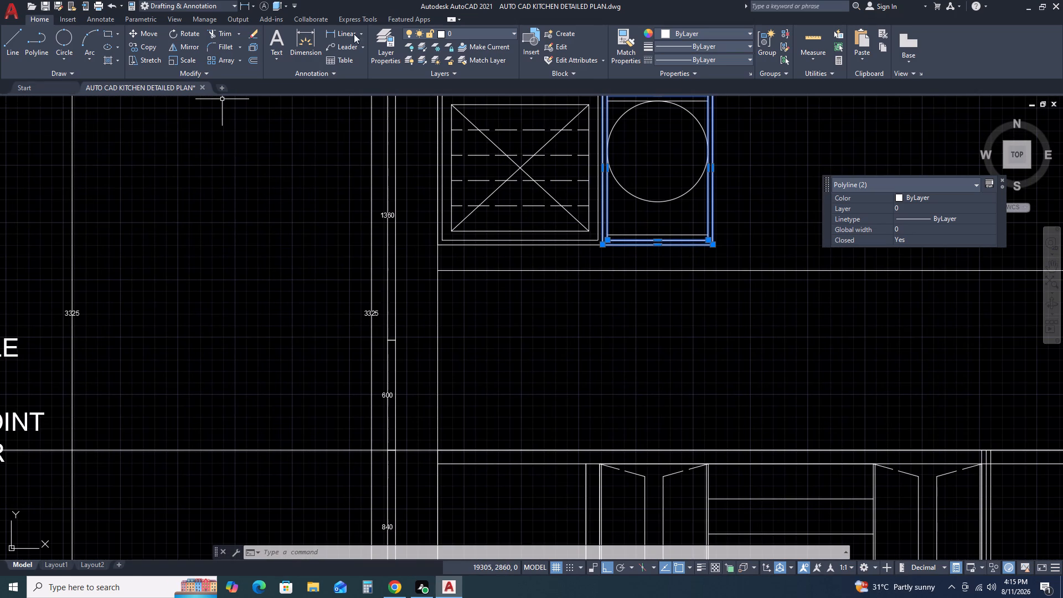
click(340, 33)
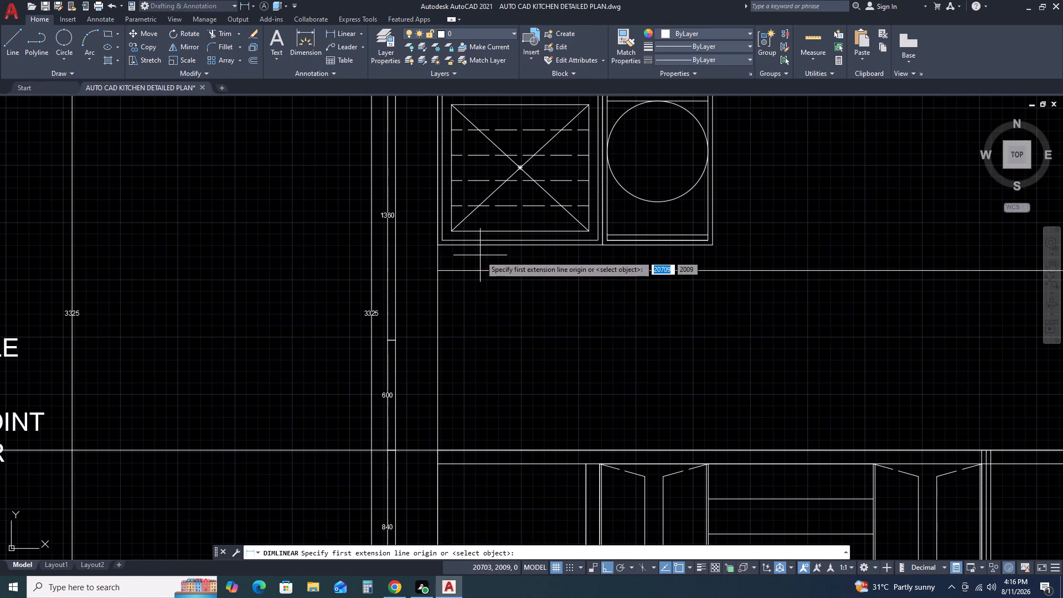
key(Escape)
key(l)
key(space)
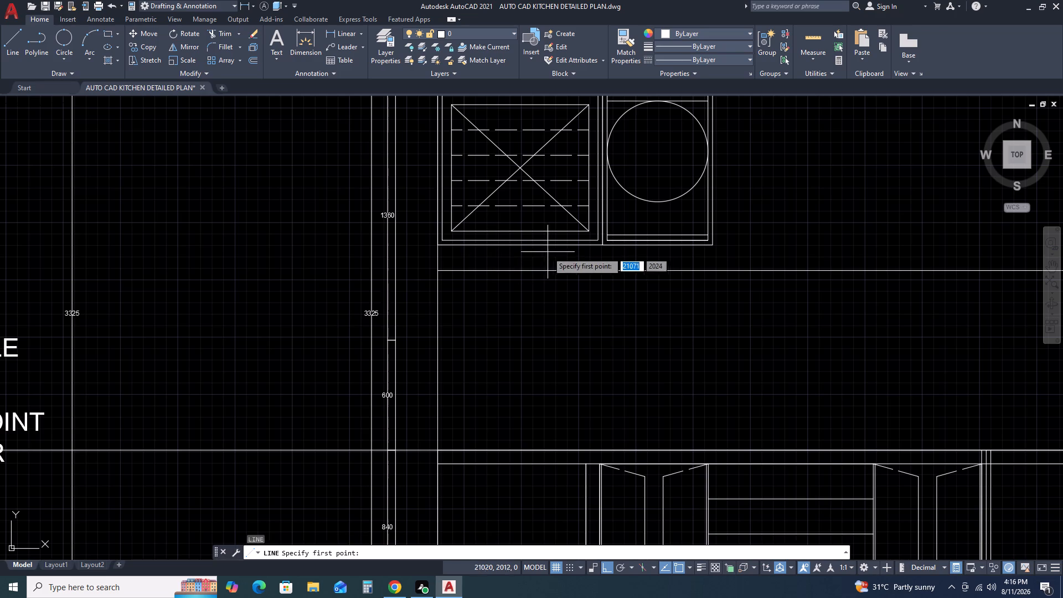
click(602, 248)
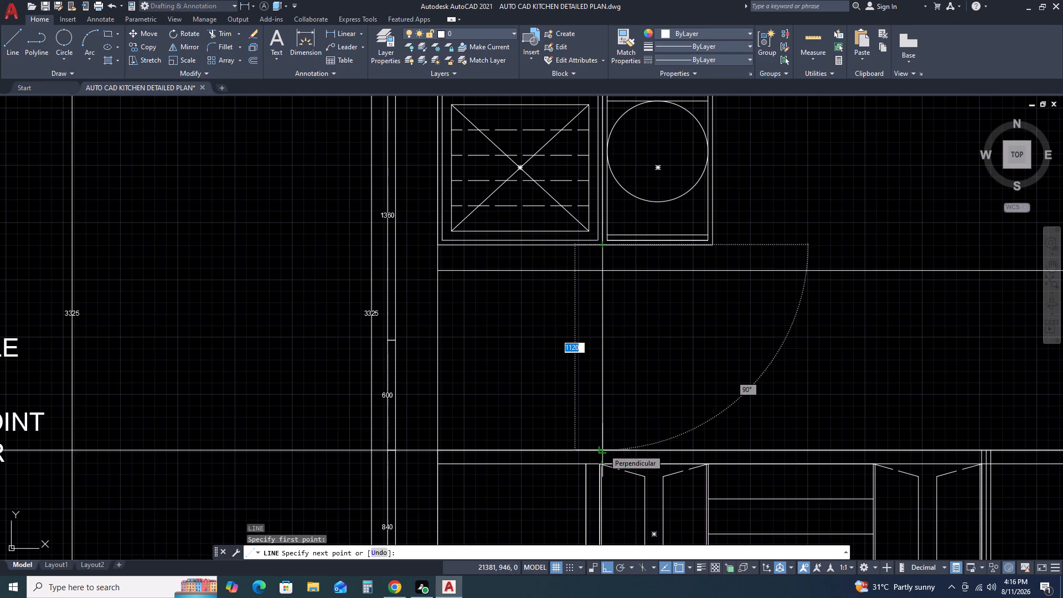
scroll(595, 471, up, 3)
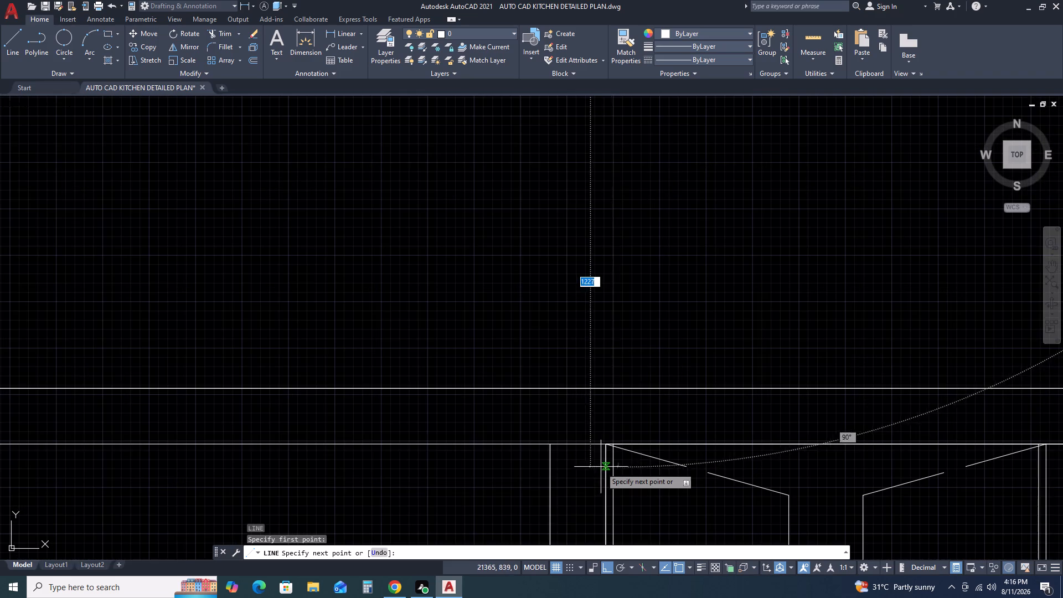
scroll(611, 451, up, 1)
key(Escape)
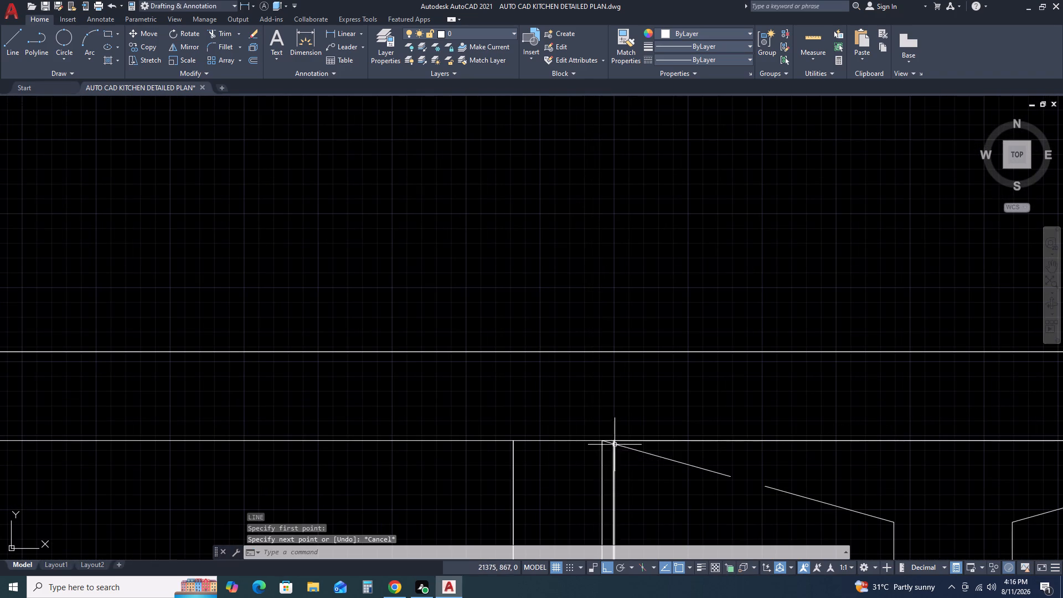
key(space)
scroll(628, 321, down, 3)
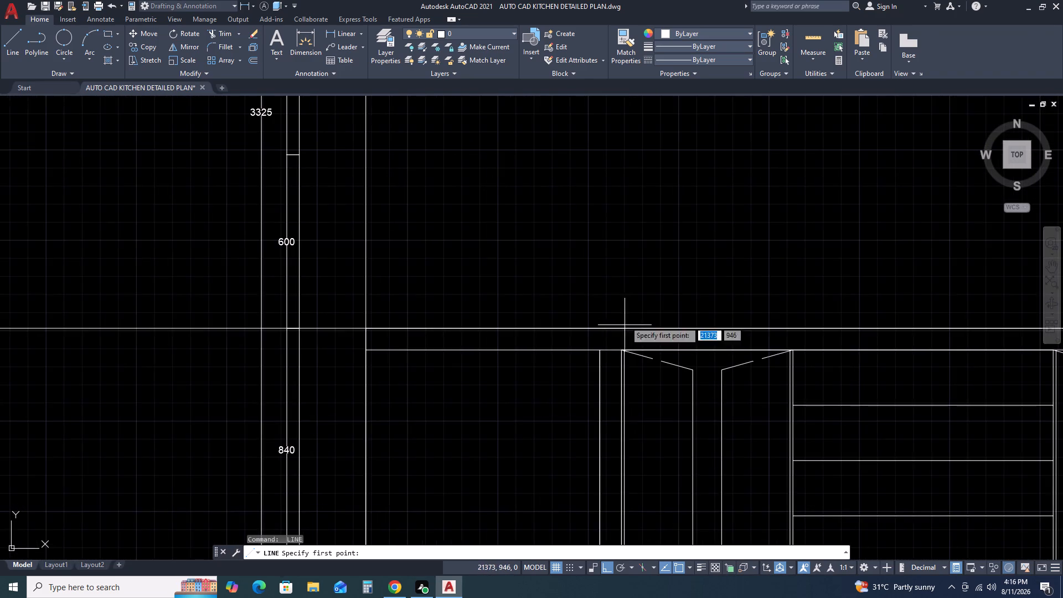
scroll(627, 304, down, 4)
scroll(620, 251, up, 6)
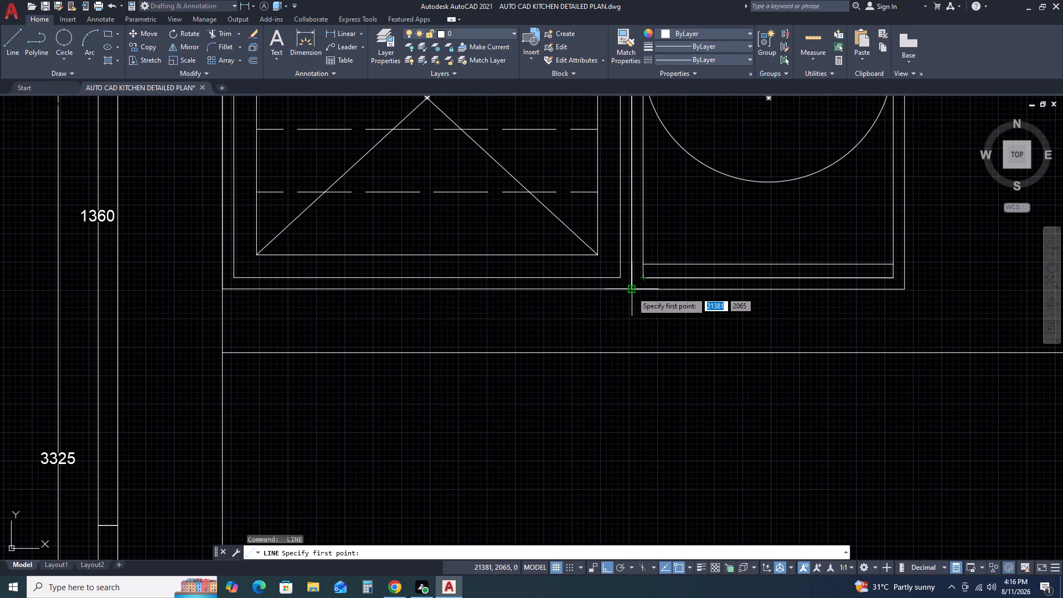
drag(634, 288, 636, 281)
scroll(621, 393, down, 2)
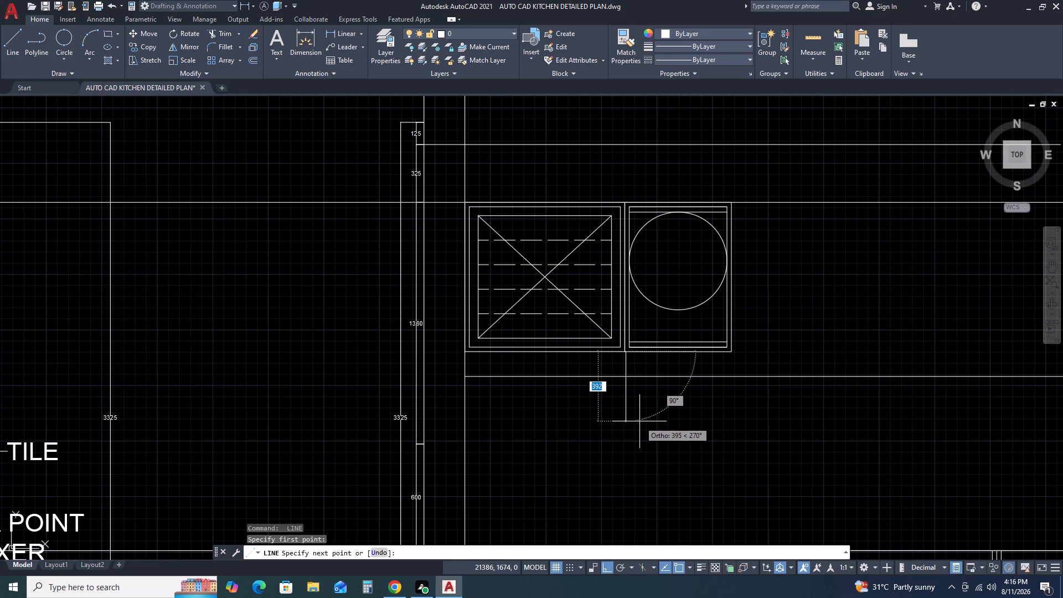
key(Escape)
Draw a vertical line from the bottom corner shared by the two wall cabinets down to the base cabinets' top line.
key(space)
scroll(626, 357, up, 2)
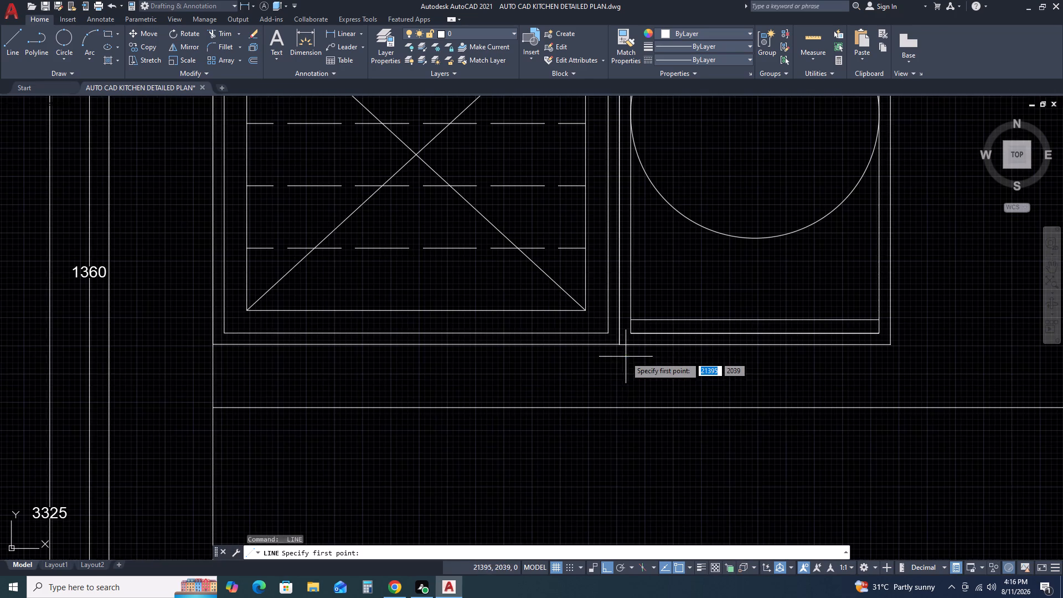
scroll(618, 337, up, 3)
click(615, 372)
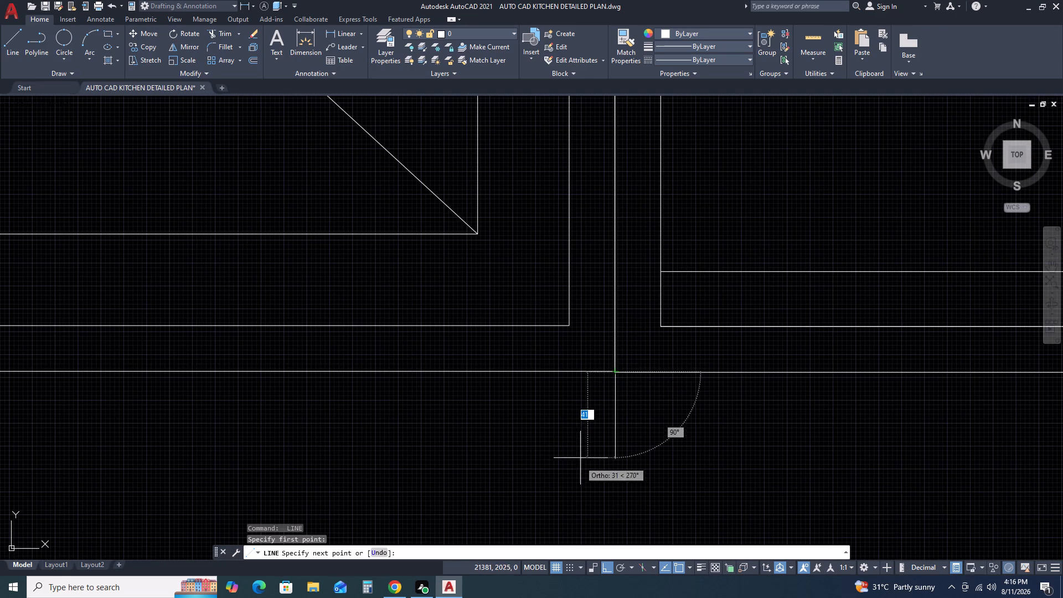
scroll(639, 445, down, 8)
middle_drag(643, 493, 634, 448)
middle_drag(628, 429, 624, 418)
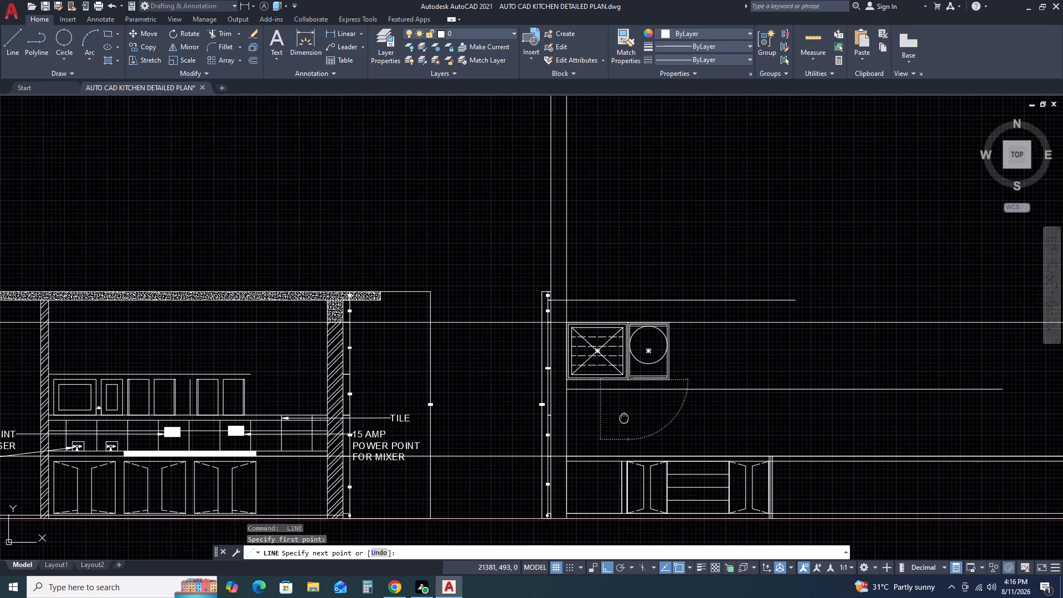
scroll(621, 462, up, 6)
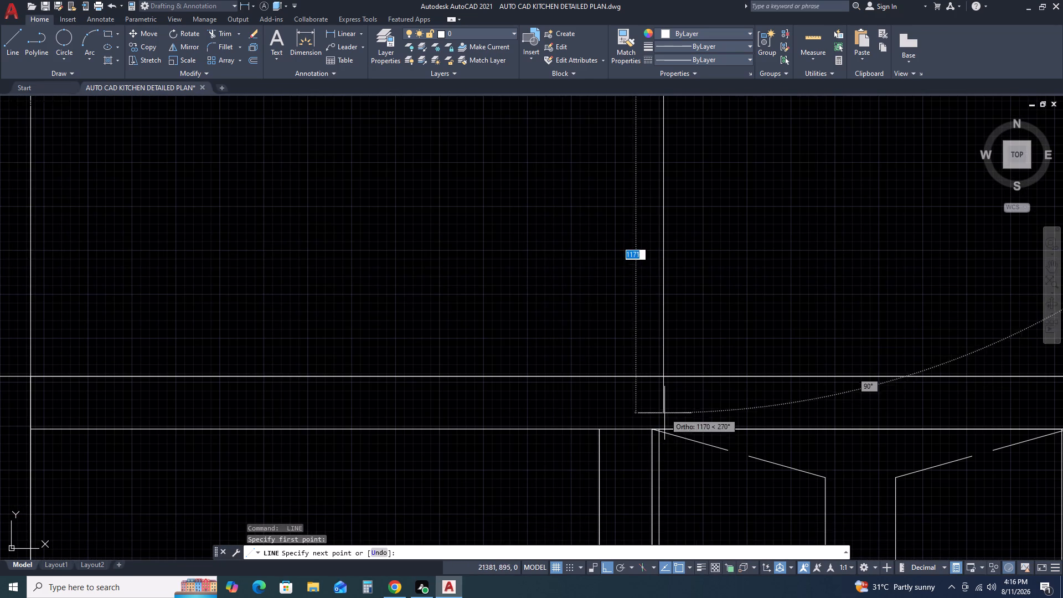
click(664, 430)
key(Escape)
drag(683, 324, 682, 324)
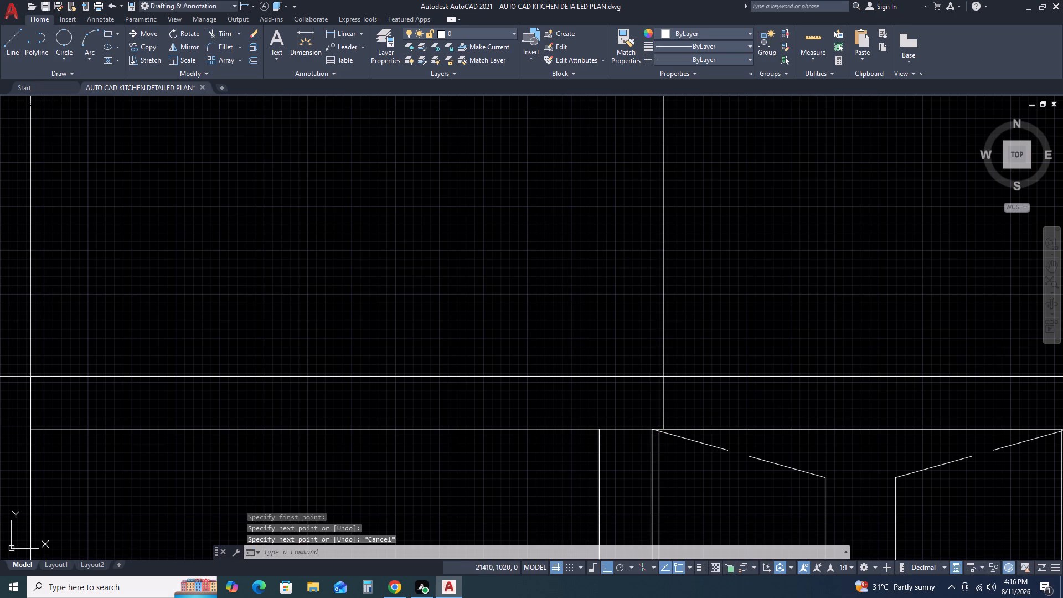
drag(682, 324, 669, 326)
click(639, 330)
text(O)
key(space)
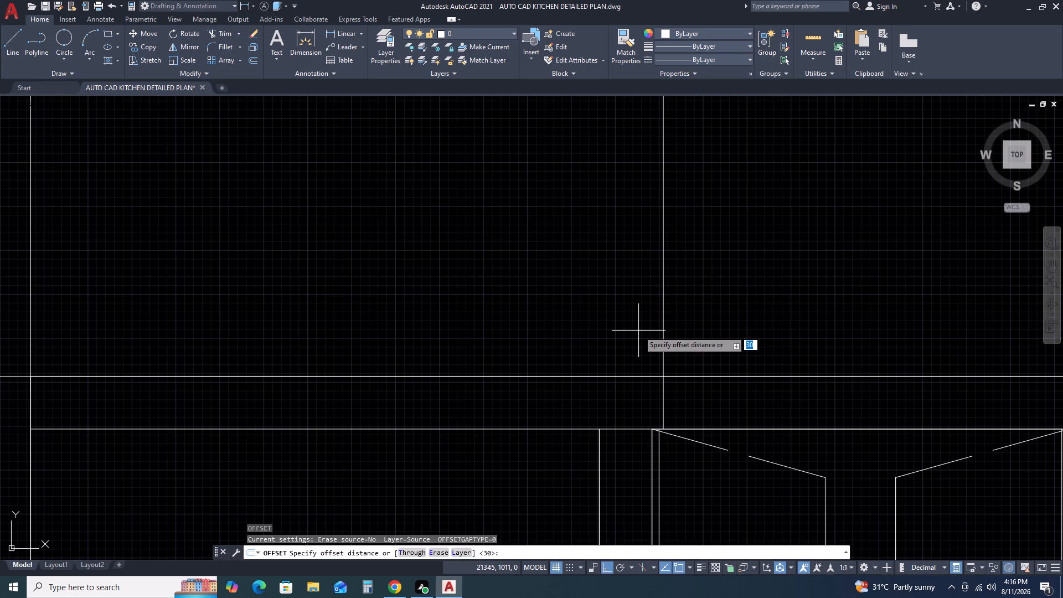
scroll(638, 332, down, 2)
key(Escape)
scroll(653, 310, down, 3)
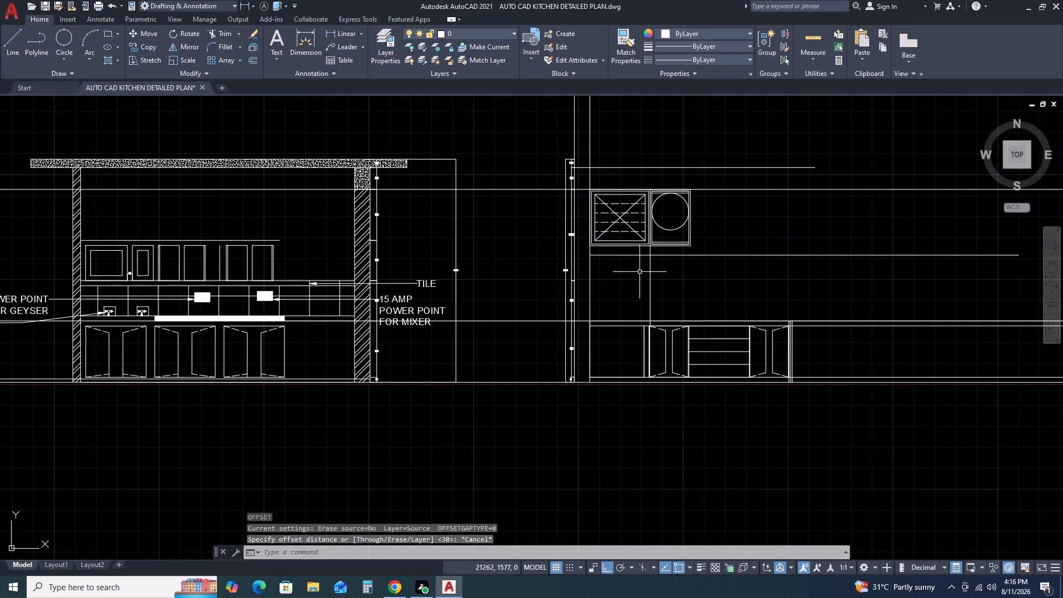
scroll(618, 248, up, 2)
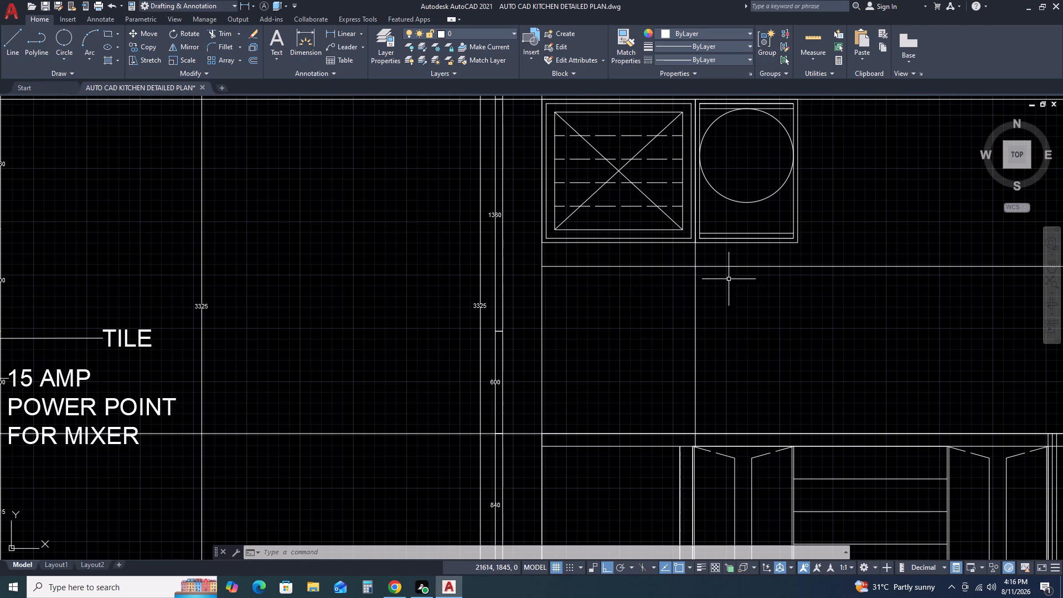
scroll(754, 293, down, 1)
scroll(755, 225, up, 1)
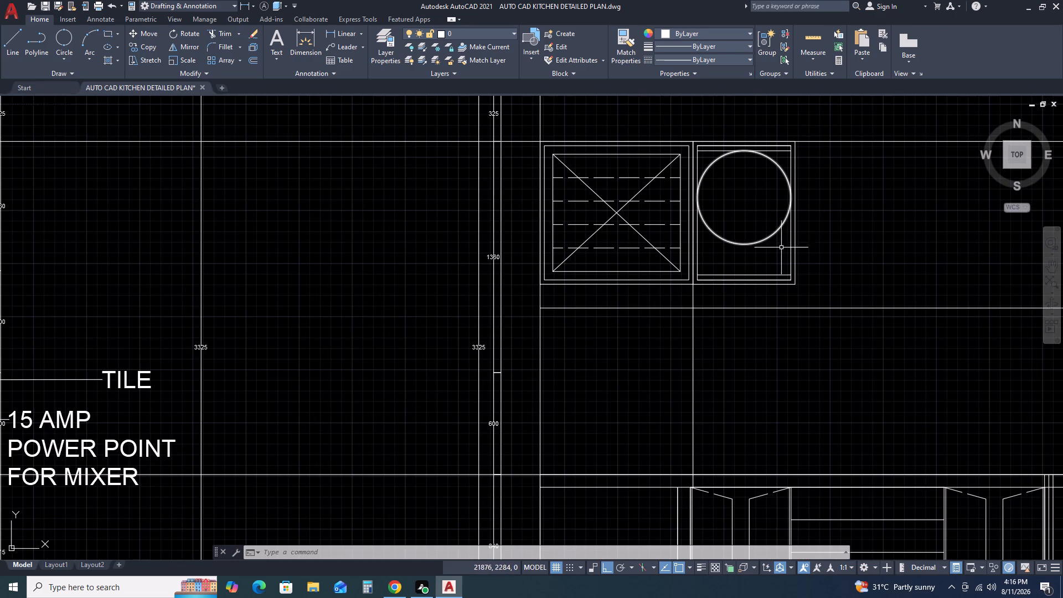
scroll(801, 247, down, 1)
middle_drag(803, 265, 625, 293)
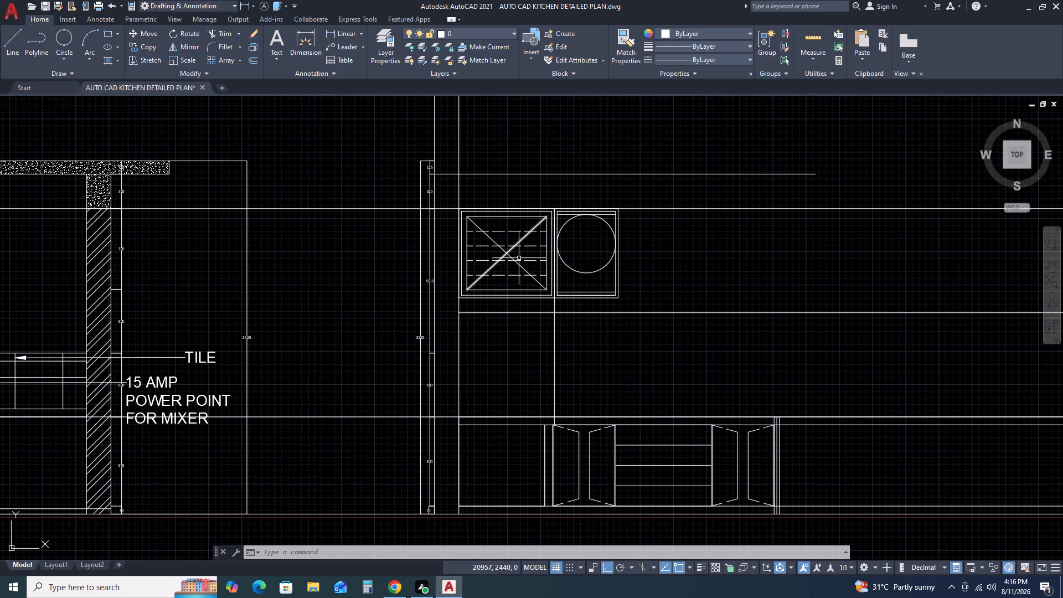
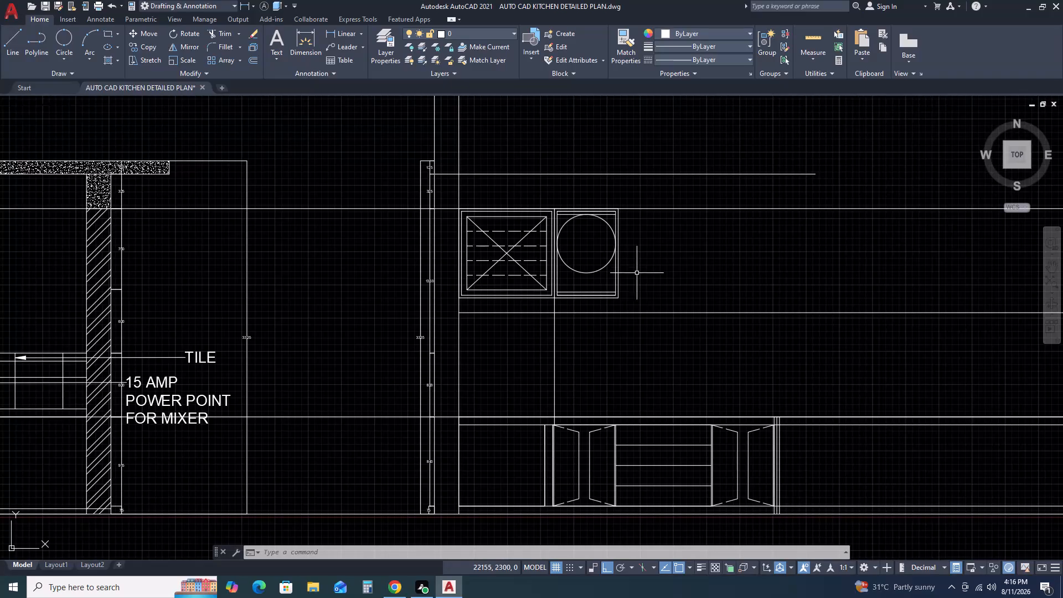
Move the narrow wall cabinet containing the circle horizontally to the right, leaving a gap beside the crossed cabinet.
scroll(575, 236, up, 2)
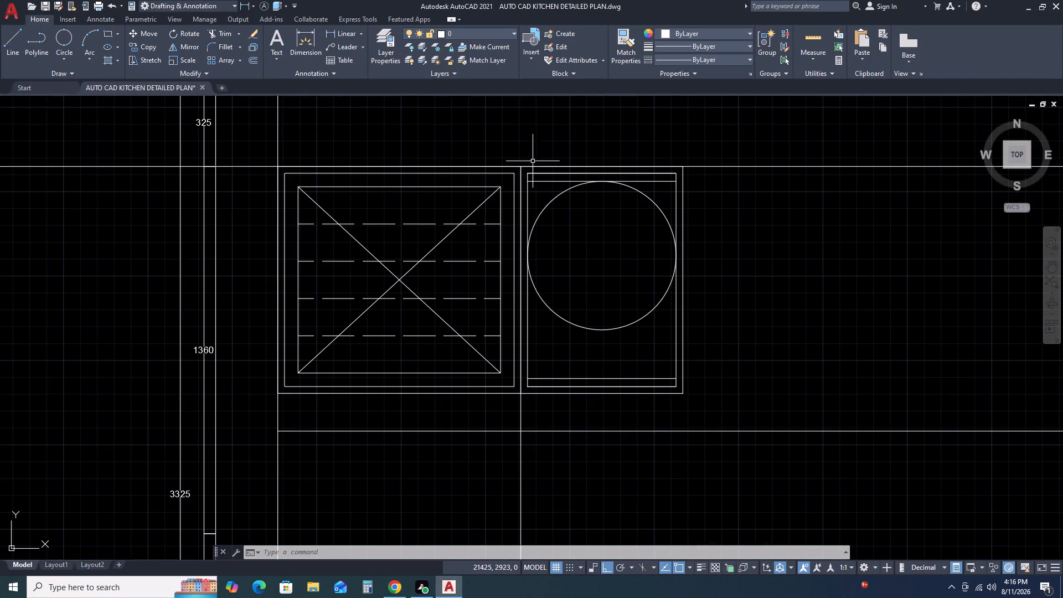
click(518, 149)
click(725, 422)
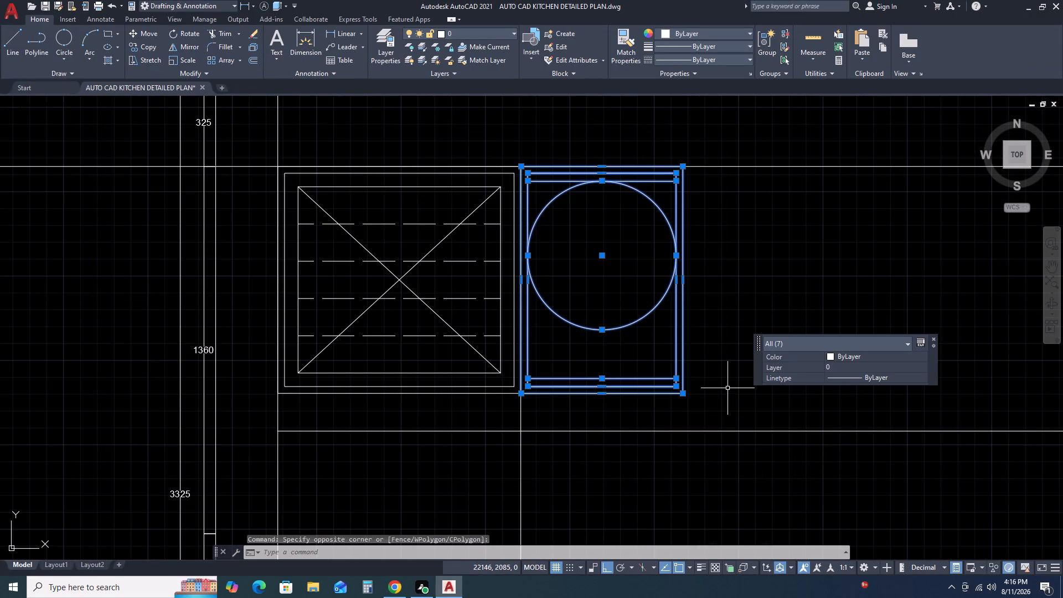
key(m)
key(space)
drag(729, 386, 771, 384)
click(861, 382)
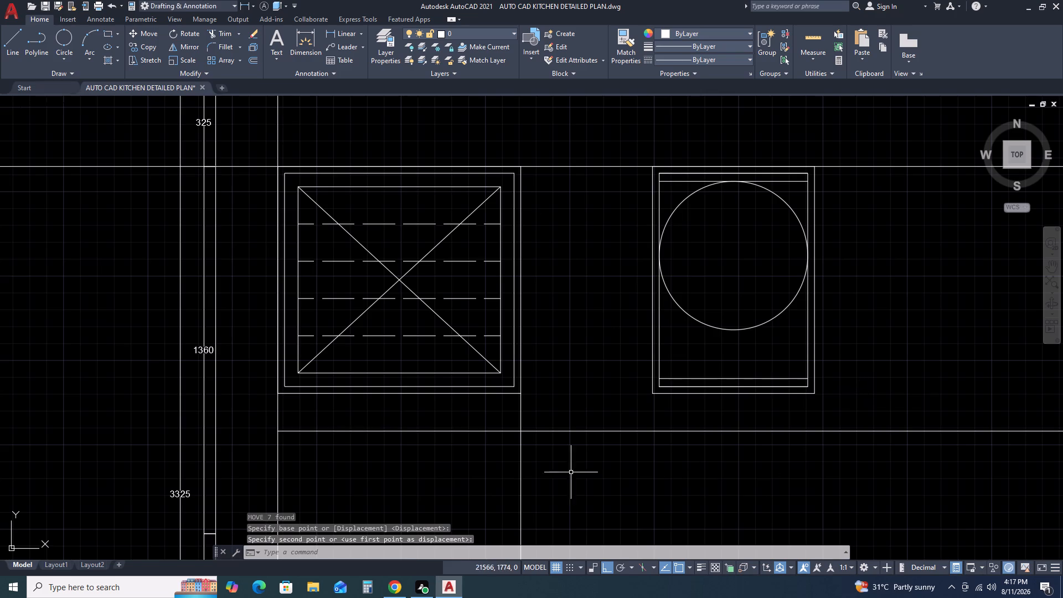
Move the vertical line between wall and base cabinets to the right along the base cabinets' top line.
scroll(567, 424, down, 2)
middle_drag(588, 476, 581, 318)
middle_drag(581, 314, 580, 305)
drag(557, 342, 527, 344)
click(508, 334)
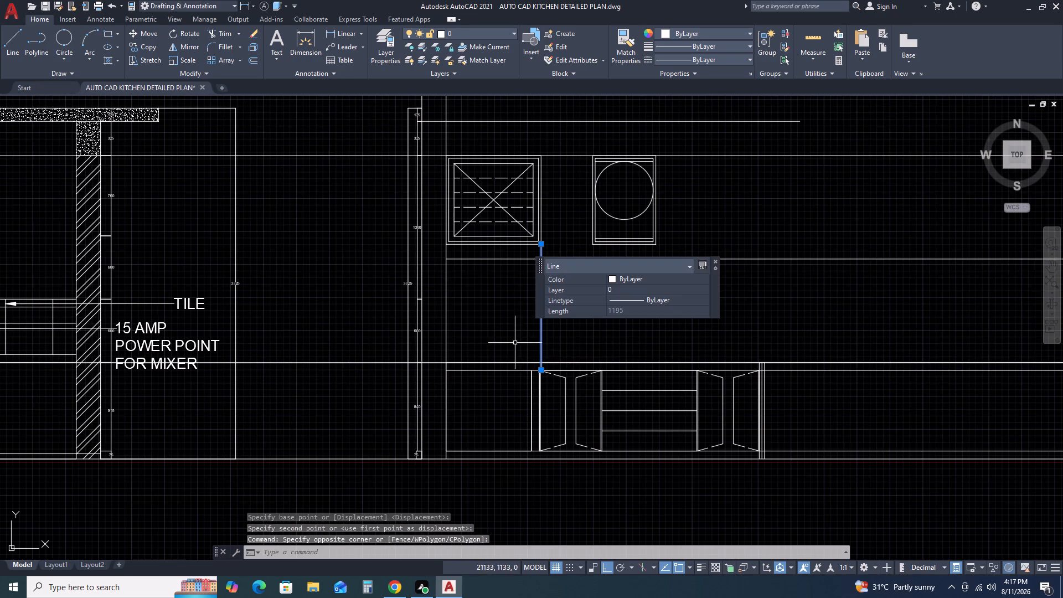
key(m)
key(space)
scroll(564, 399, up, 3)
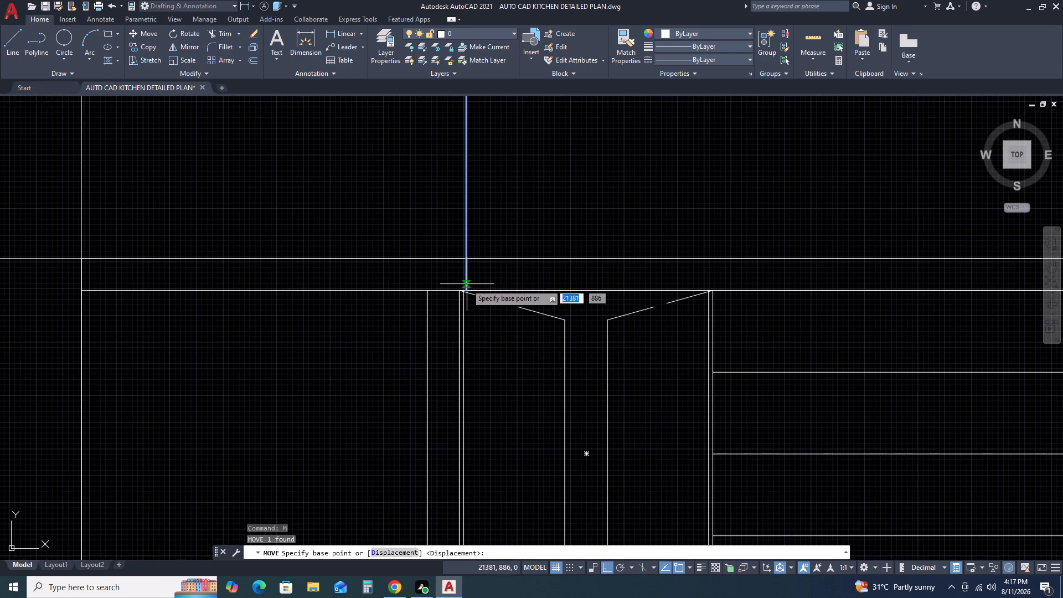
click(464, 290)
click(525, 290)
scroll(592, 296, down, 3)
middle_drag(602, 235, 584, 348)
Scale the crossed wall cabinet by reference from its upper-left corner, matching its diagonal to the distance to the vertical line's upper end.
click(442, 174)
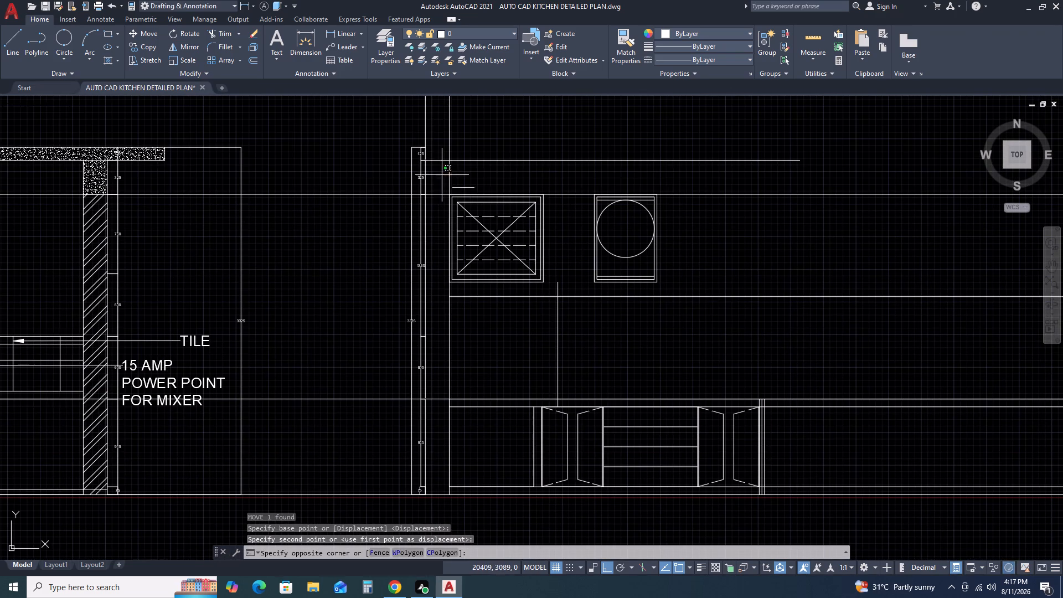
click(568, 299)
text(SC)
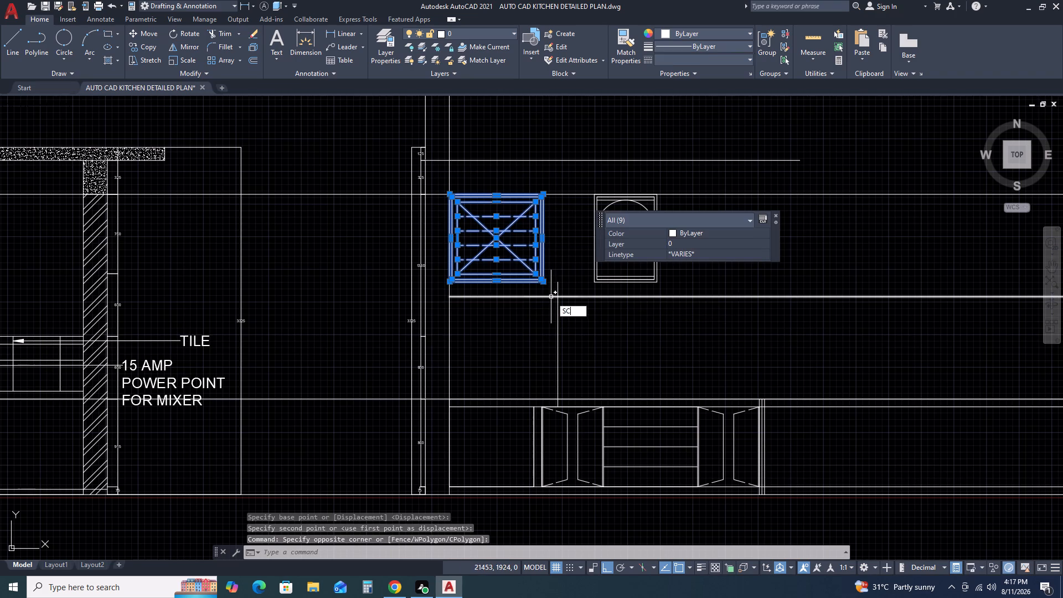
key(space)
click(448, 195)
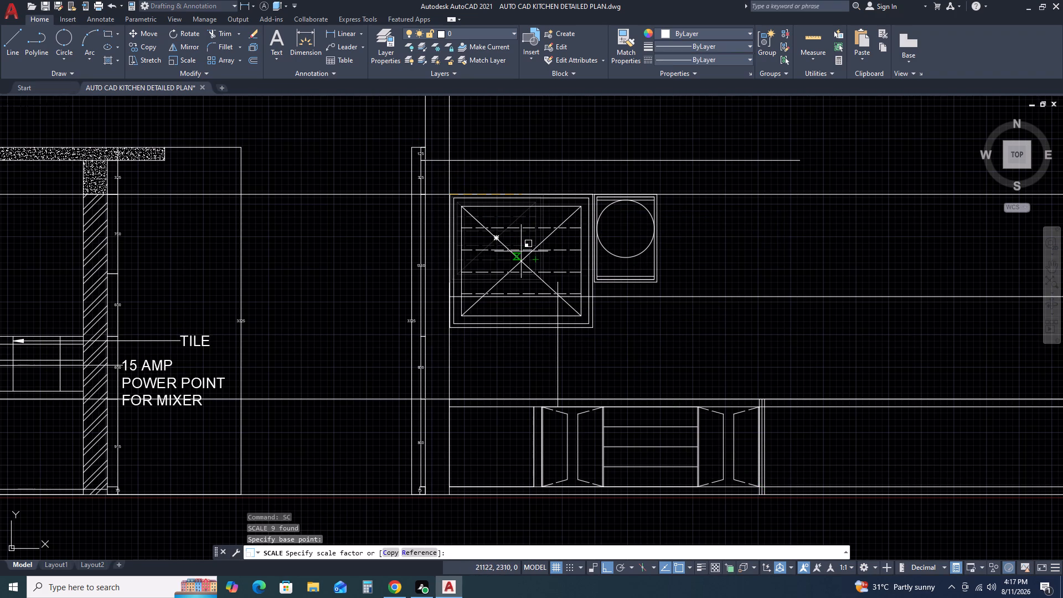
text(R)
key(space)
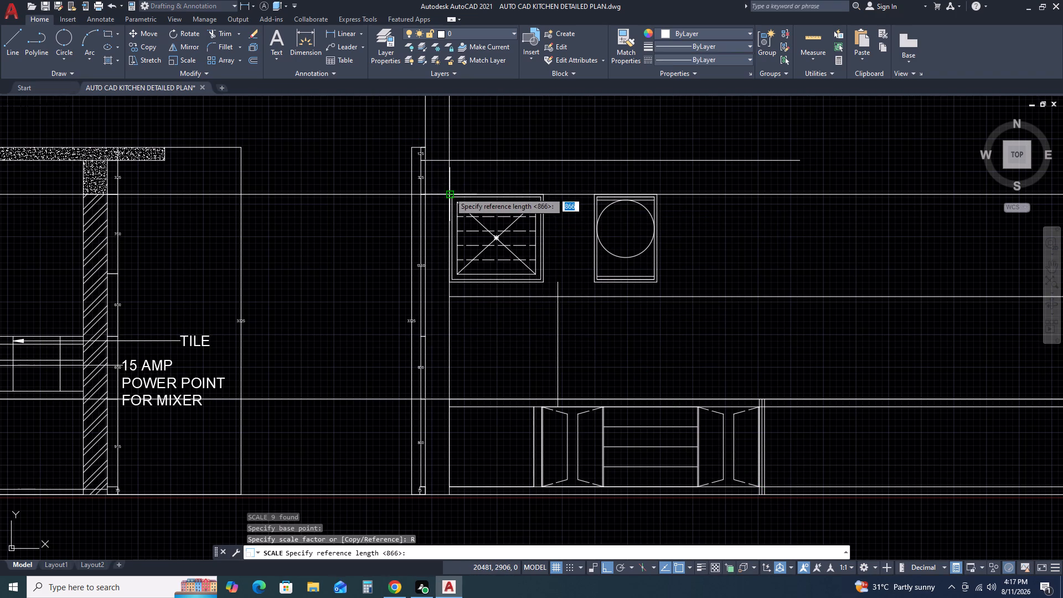
click(450, 192)
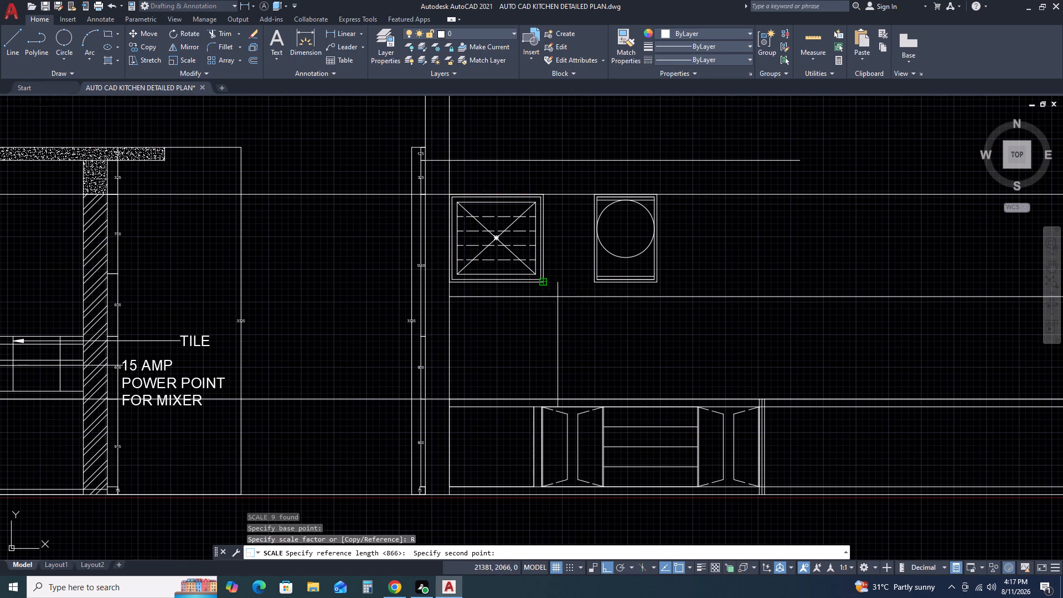
click(544, 284)
scroll(554, 283, up, 2)
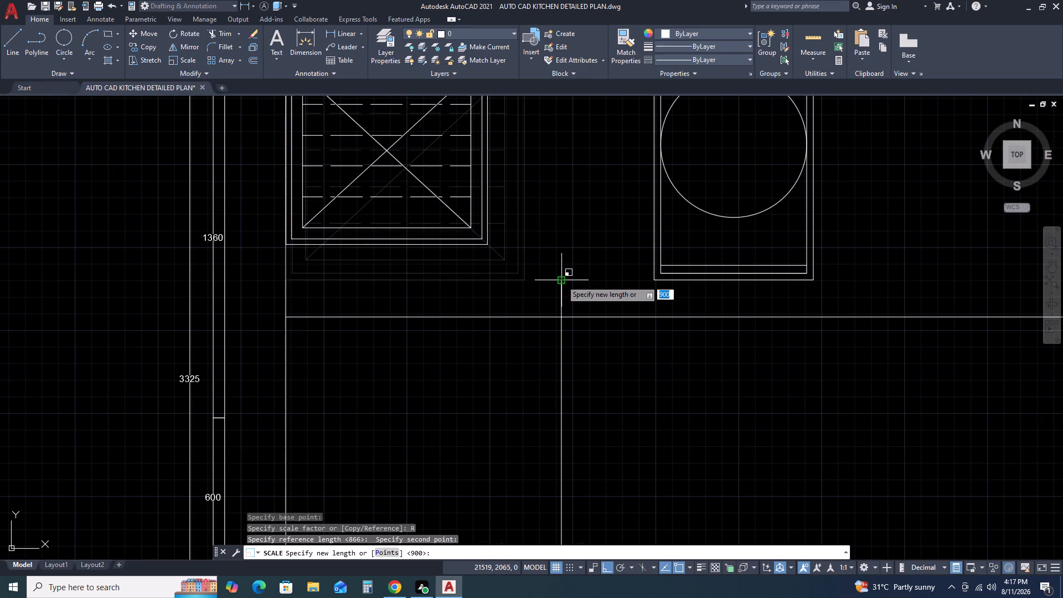
click(561, 280)
scroll(524, 305, down, 2)
middle_drag(545, 305, 589, 360)
middle_click(590, 362)
middle_click(591, 362)
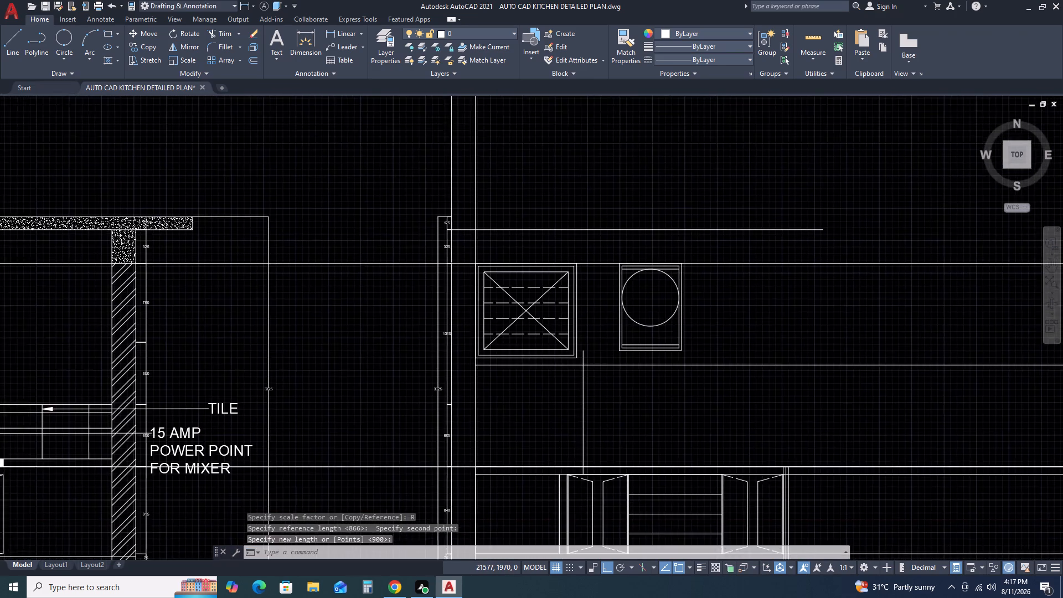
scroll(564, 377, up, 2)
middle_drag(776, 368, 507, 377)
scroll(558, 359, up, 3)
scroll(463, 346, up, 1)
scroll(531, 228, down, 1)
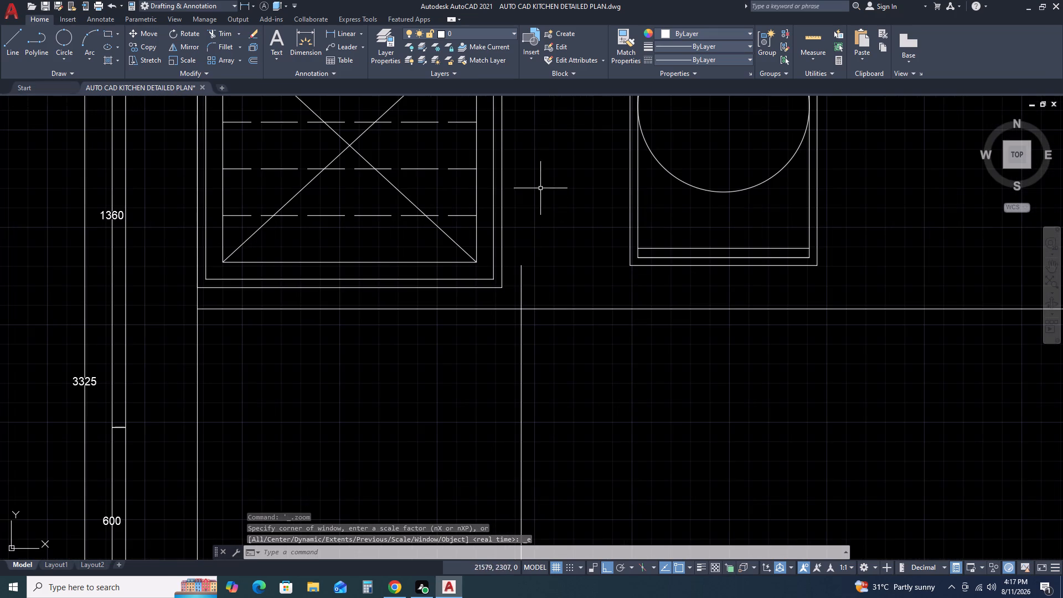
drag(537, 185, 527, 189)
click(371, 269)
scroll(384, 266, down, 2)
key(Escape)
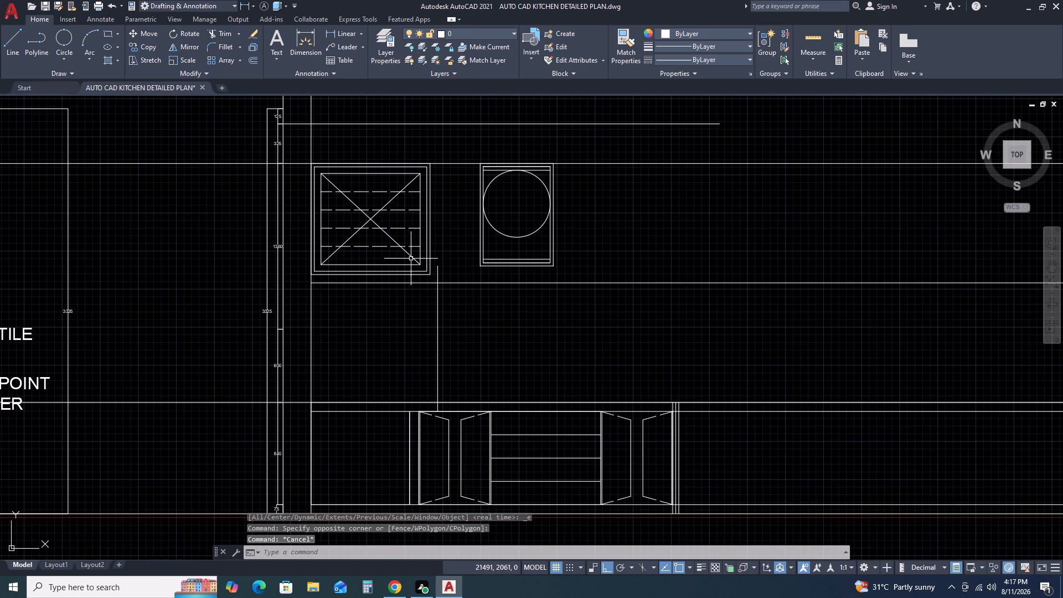
Scale the crossed wall cabinet by reference from its lower-left corner so its bottom edge reaches the vertical line.
drag(303, 151, 317, 174)
click(449, 291)
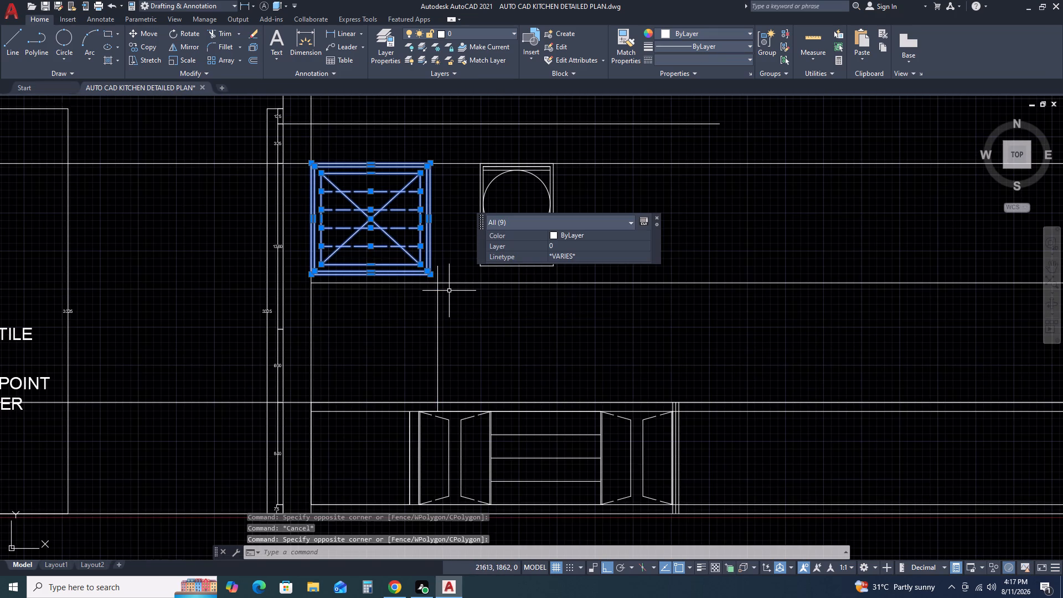
text(SC)
key(space)
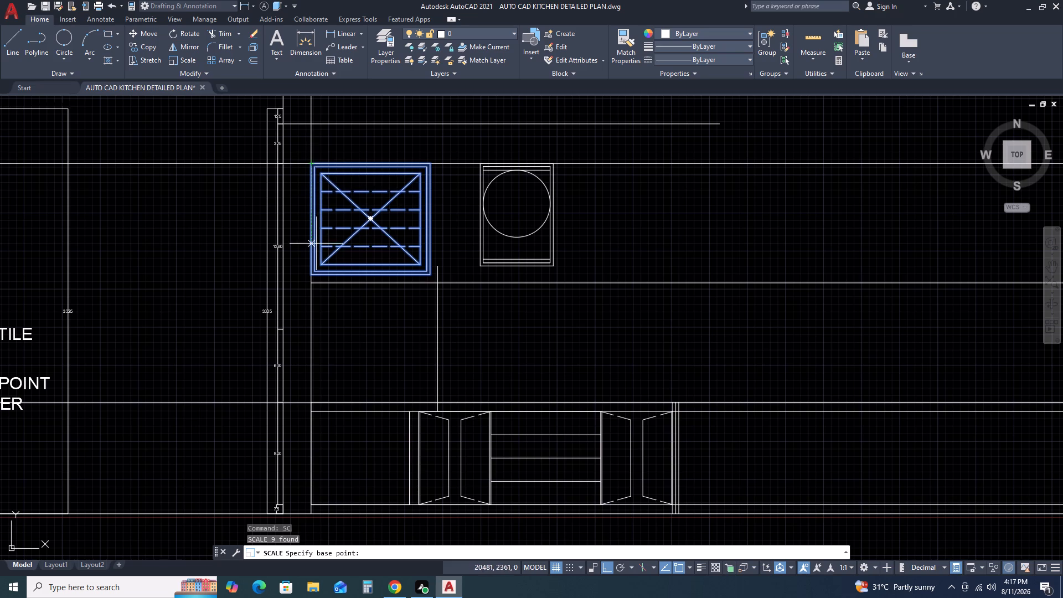
click(311, 275)
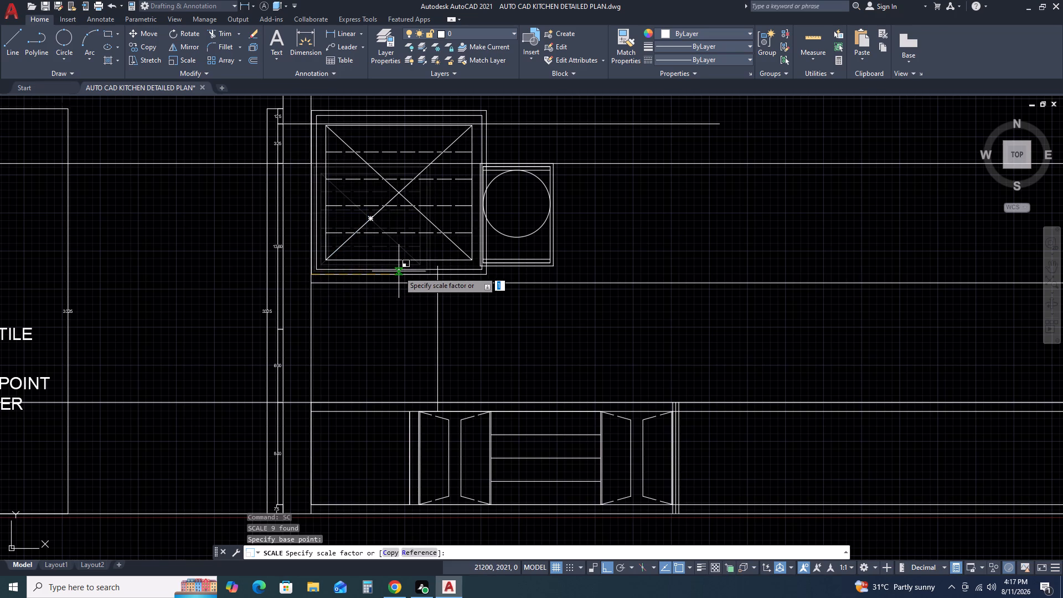
text(R)
key(space)
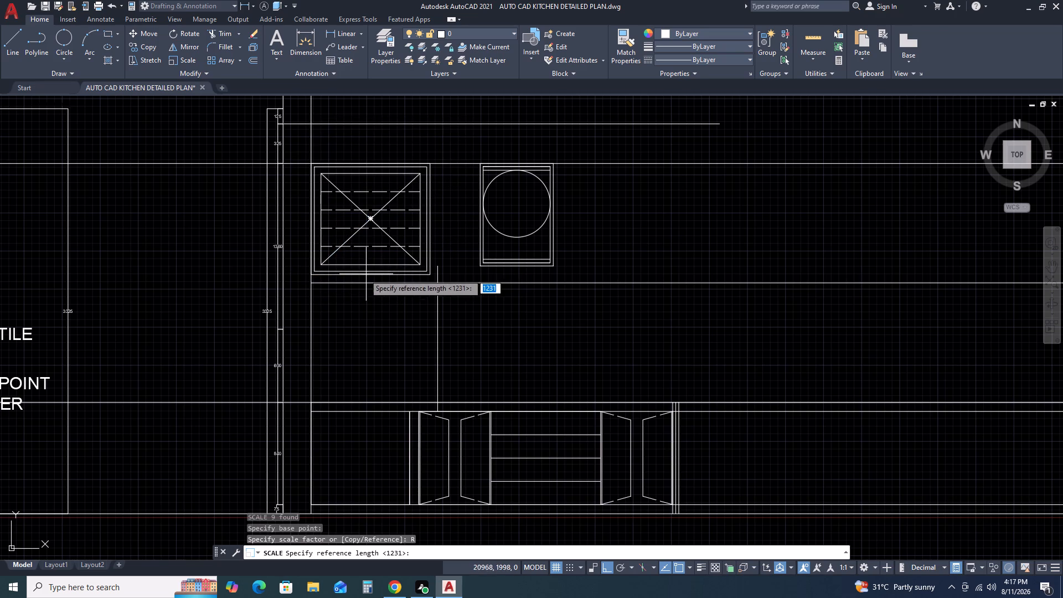
click(313, 276)
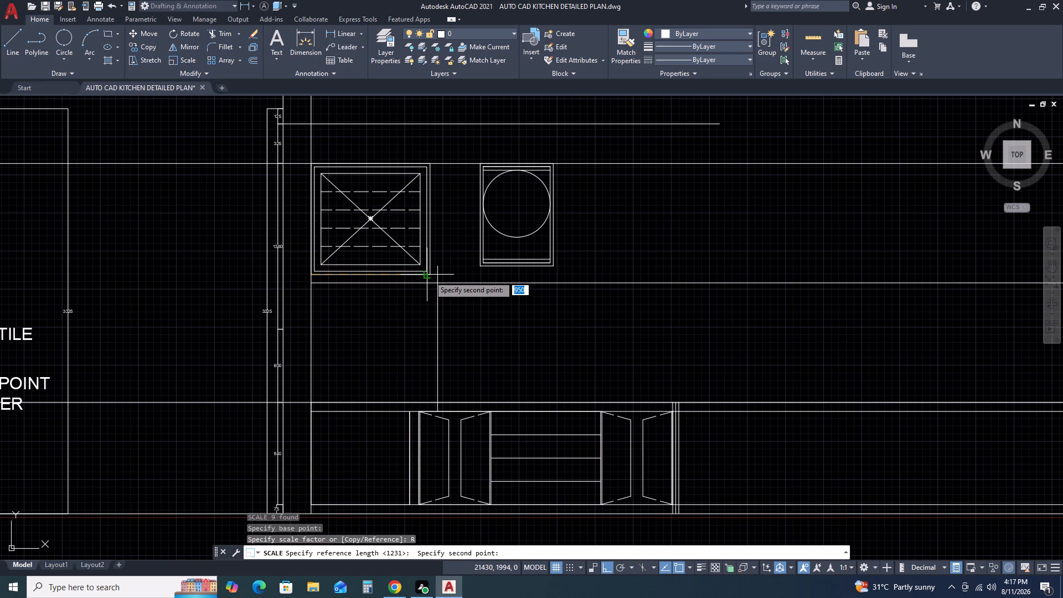
click(429, 274)
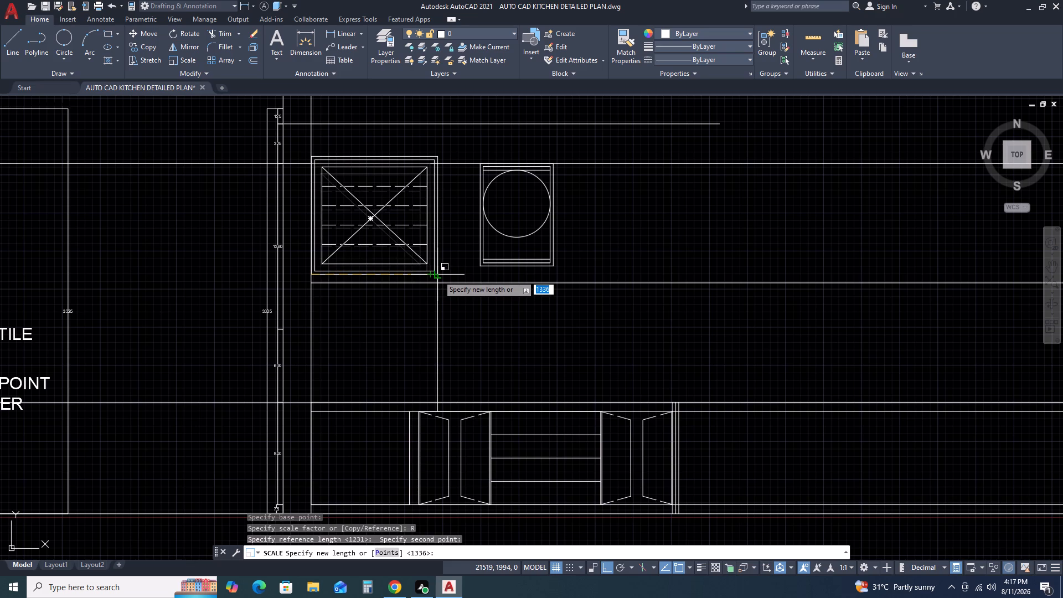
click(438, 275)
scroll(500, 297, down, 2)
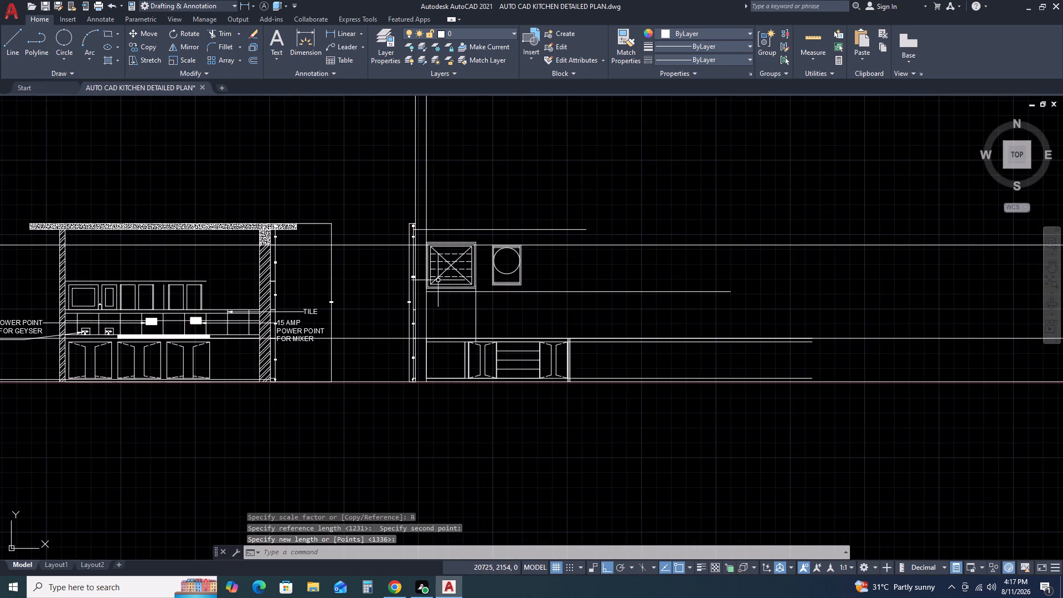
Move the crossed wall cabinet down so its upper-left corner meets the upper horizontal guide line at the wall line.
scroll(438, 280, up, 2)
click(396, 167)
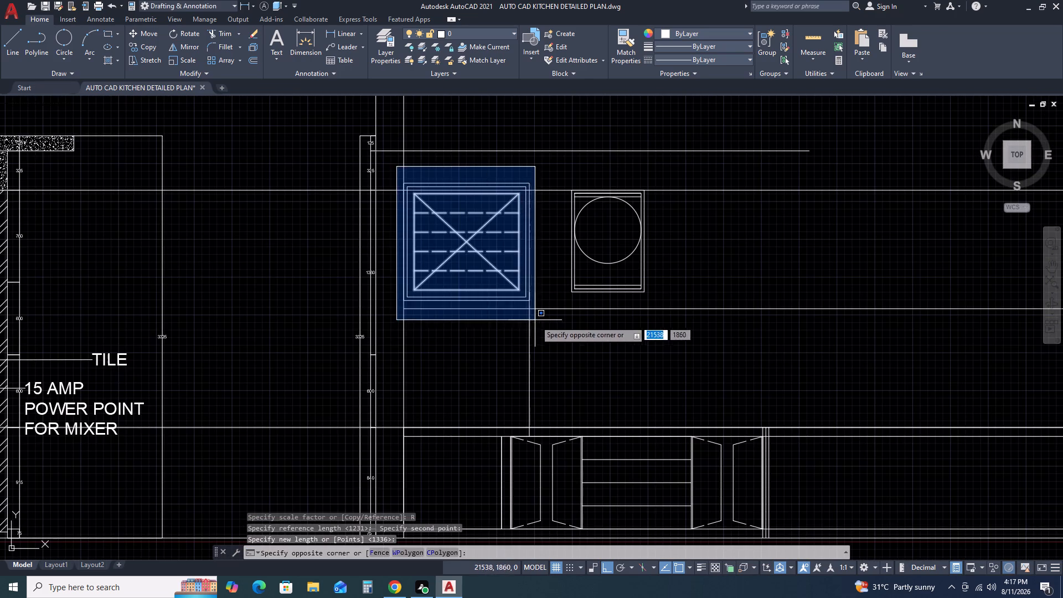
click(539, 322)
text(M)
key(space)
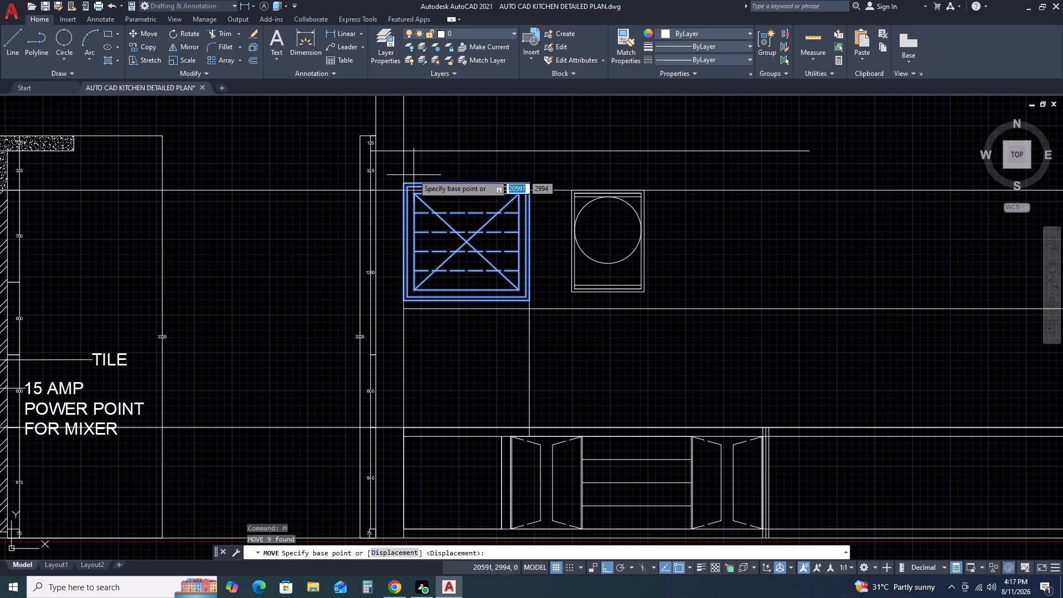
scroll(402, 184, up, 3)
click(404, 181)
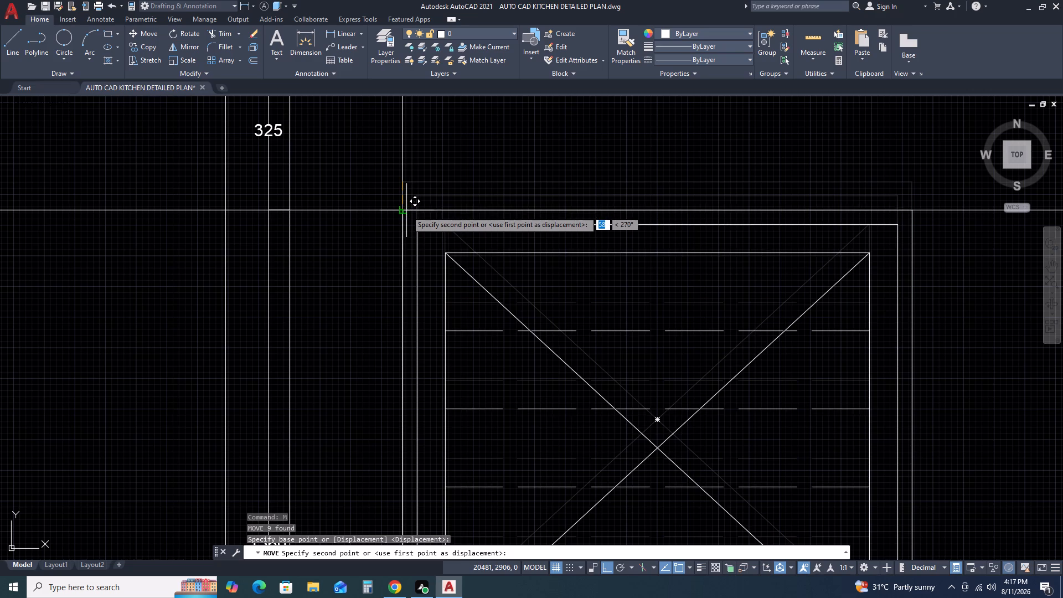
click(406, 210)
scroll(414, 203, down, 3)
key(Escape)
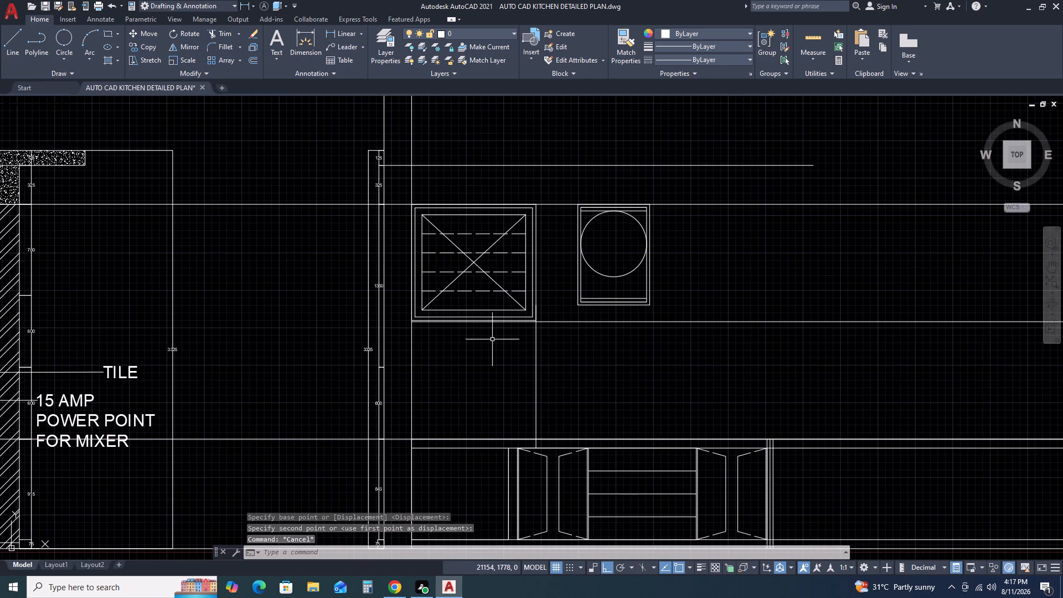
Examine how the enlarged crossed cabinet fits against the vertical line and the horizontal line below it.
scroll(492, 339, up, 2)
scroll(572, 329, down, 2)
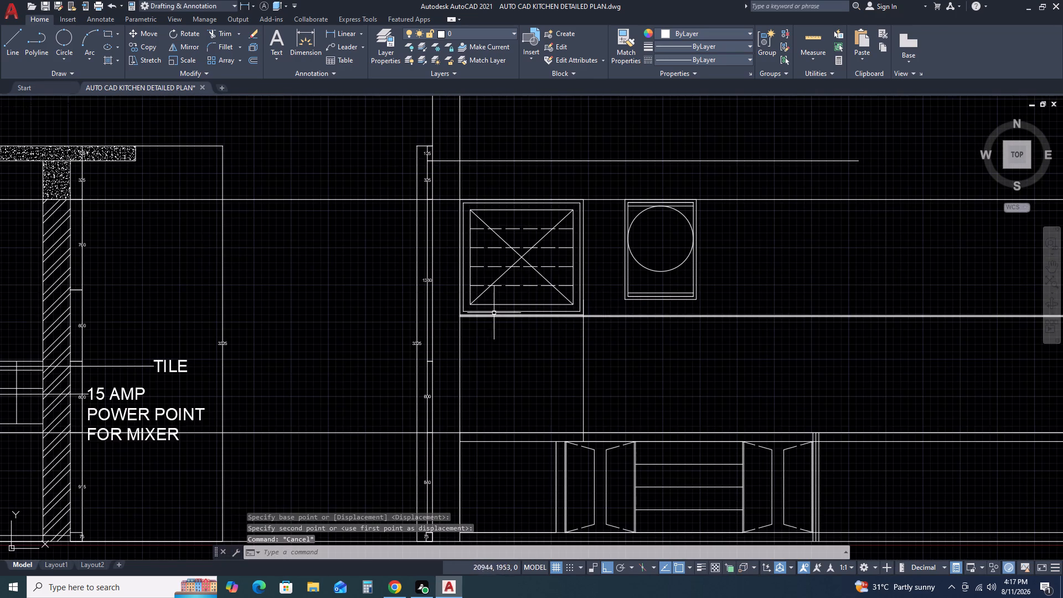
scroll(567, 354, down, 1)
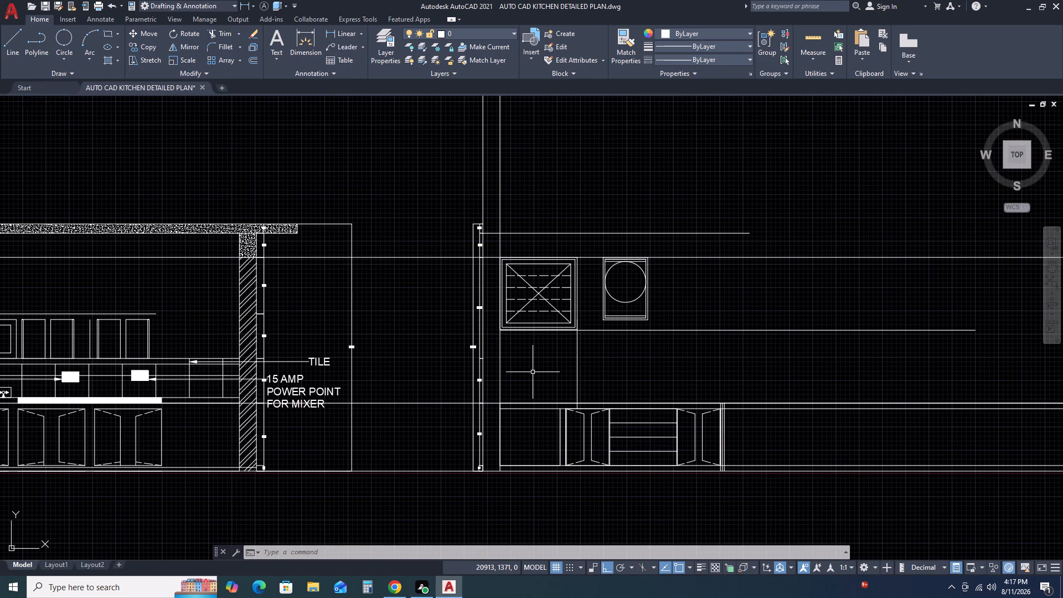
scroll(542, 326, up, 1)
scroll(593, 313, up, 2)
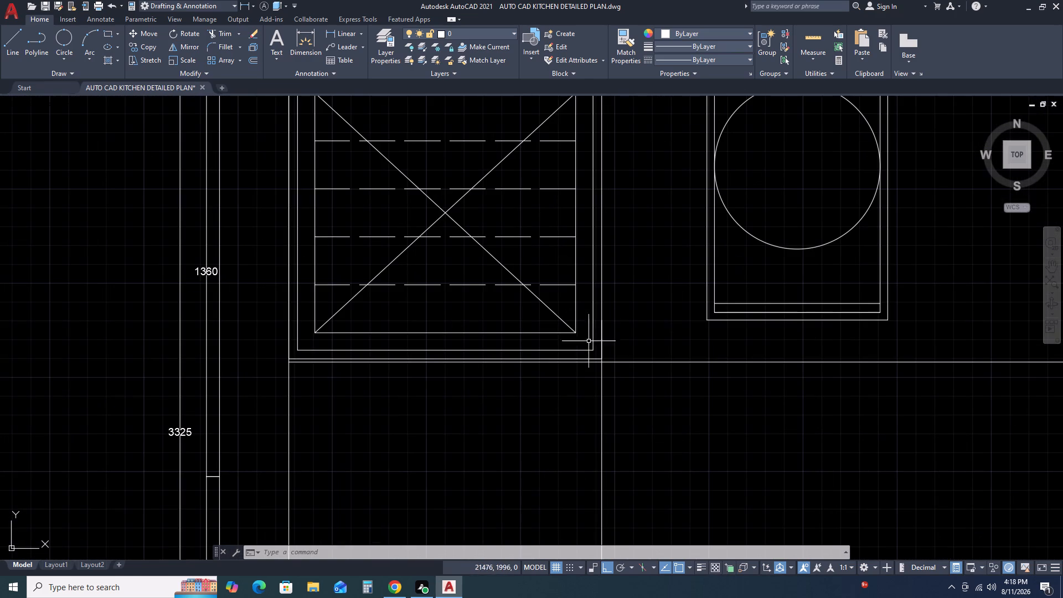
scroll(548, 357, up, 2)
click(559, 369)
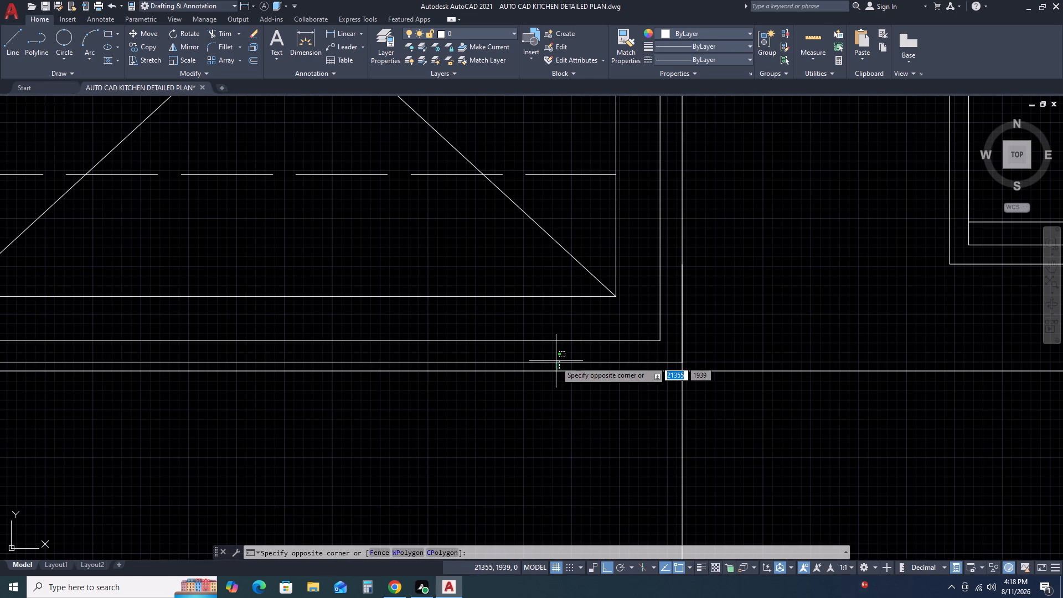
click(523, 270)
scroll(530, 262, down, 1)
middle_drag(549, 274, 550, 286)
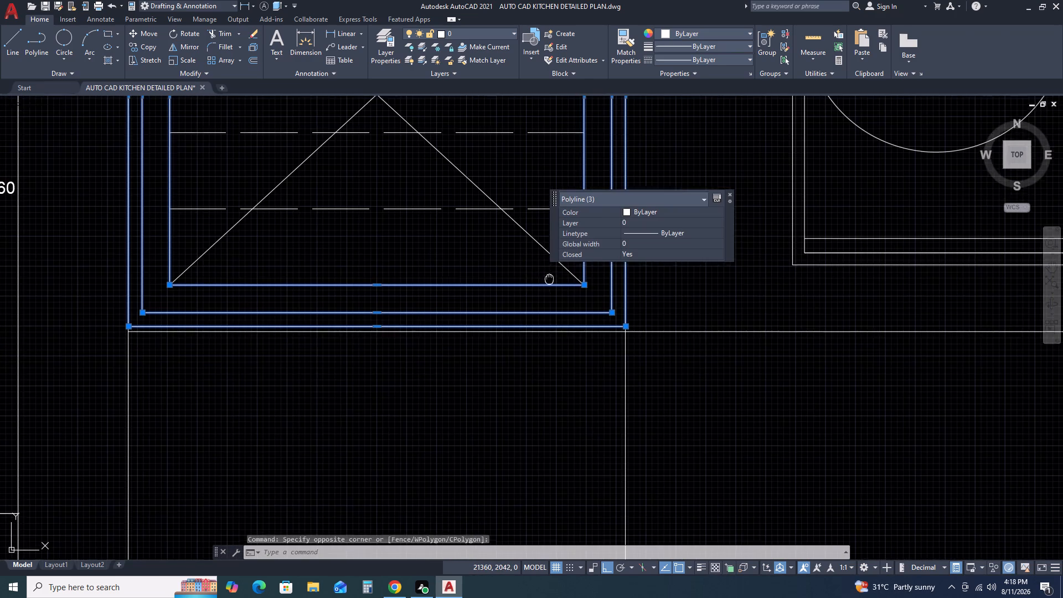
middle_drag(550, 286, 558, 333)
scroll(564, 348, down, 2)
scroll(536, 353, up, 2)
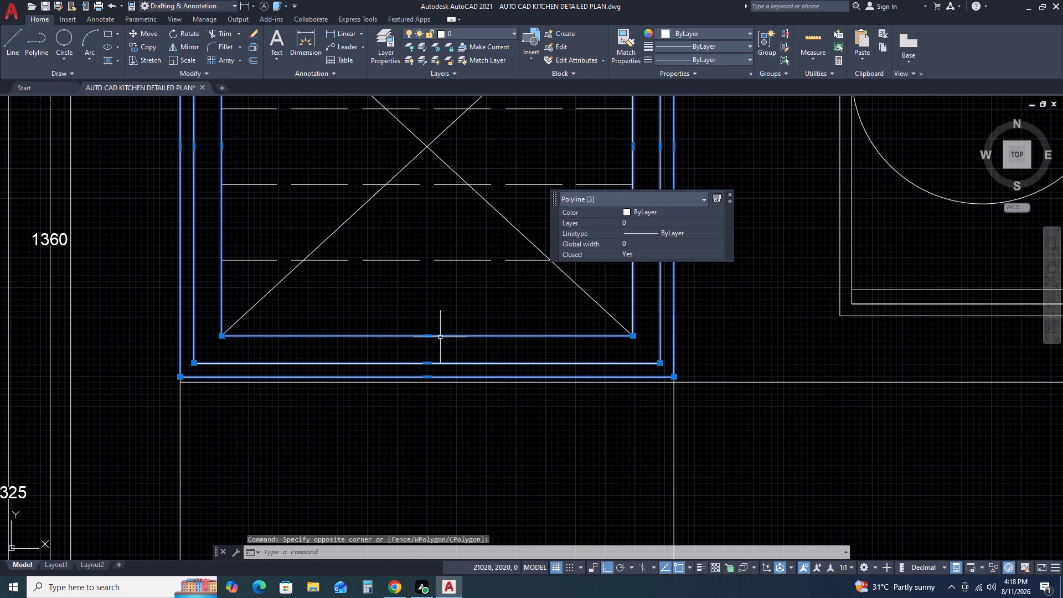
key(Escape)
scroll(431, 332, down, 2)
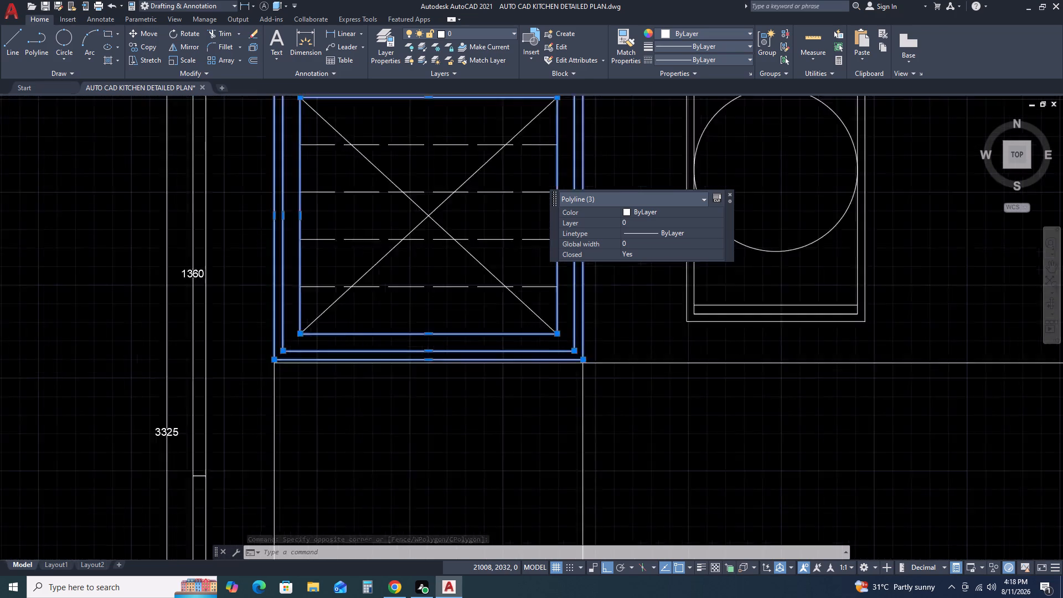
scroll(431, 332, down, 1)
scroll(452, 254, up, 3)
click(462, 244)
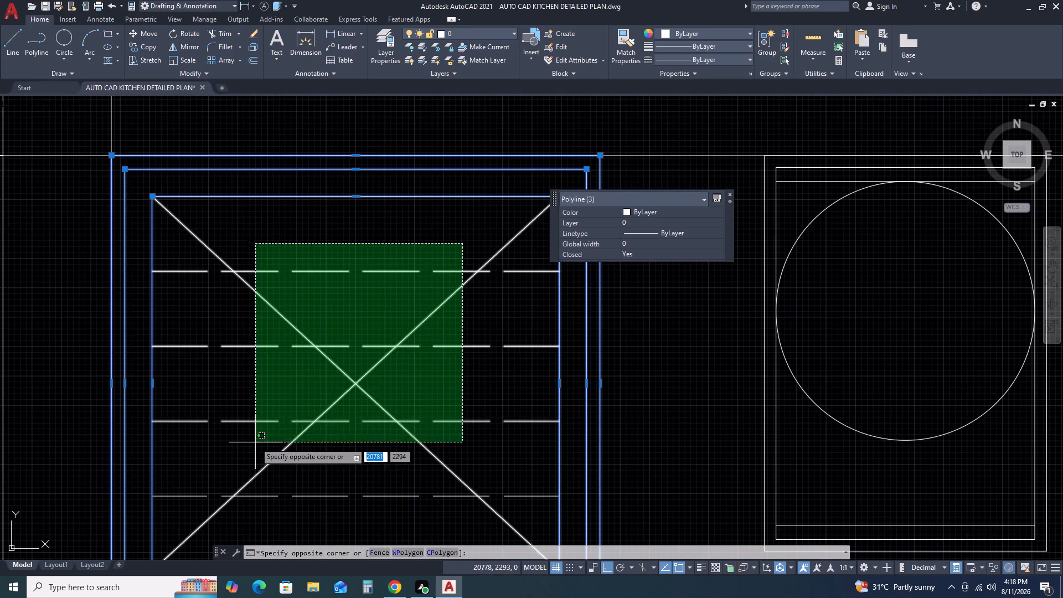
scroll(271, 434, down, 3)
key(Escape)
key(Escape)
scroll(325, 427, down, 1)
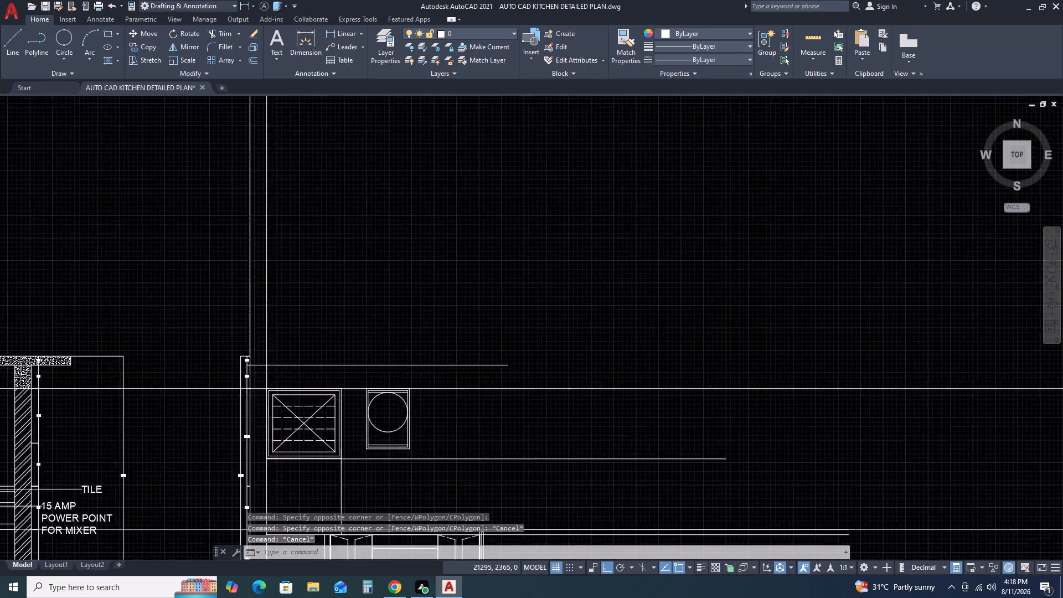
scroll(325, 427, down, 1)
middle_drag(316, 430, 615, 359)
middle_click(620, 358)
scroll(626, 356, up, 5)
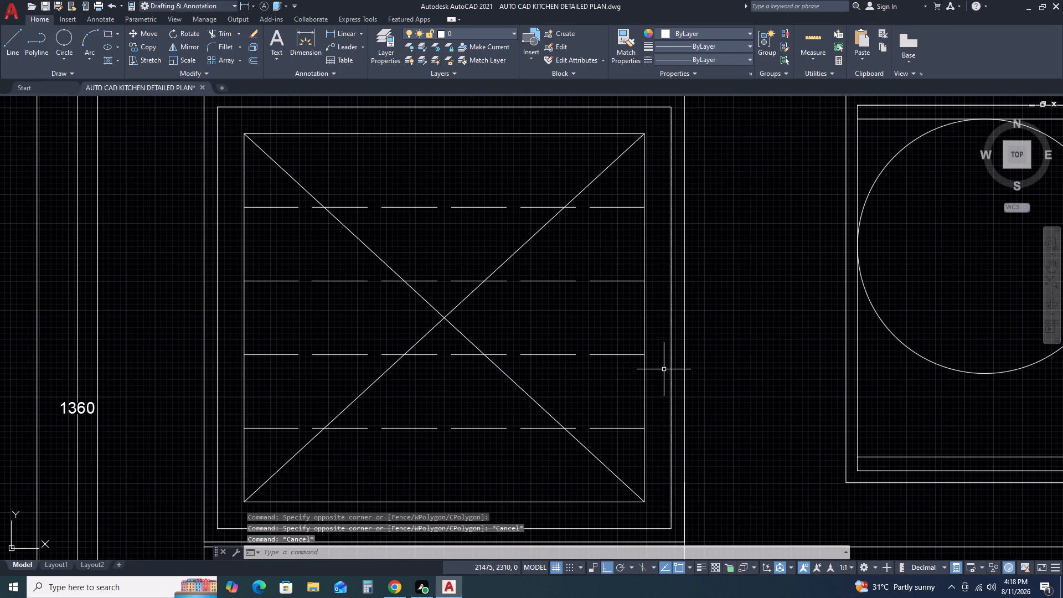
Undo the recent moves and reference scalings of the crossed wall cabinet.
key(ctrl+z)
key(ctrl+z)
key(ctrl+z)
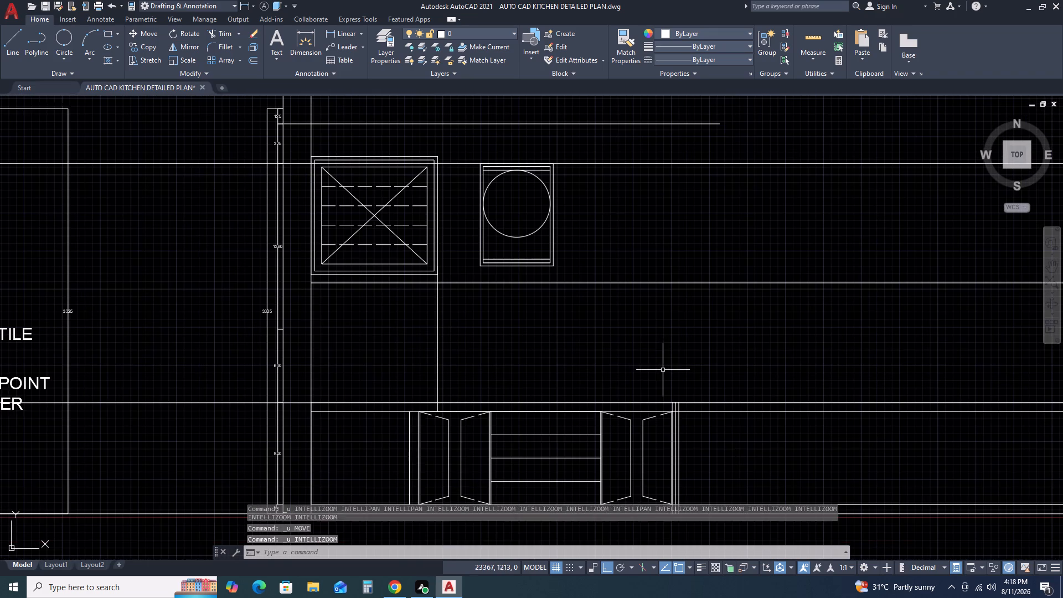
key(ctrl+z)
key(ctrl+z)
key(ctrl+z)
key(ctrl+z)
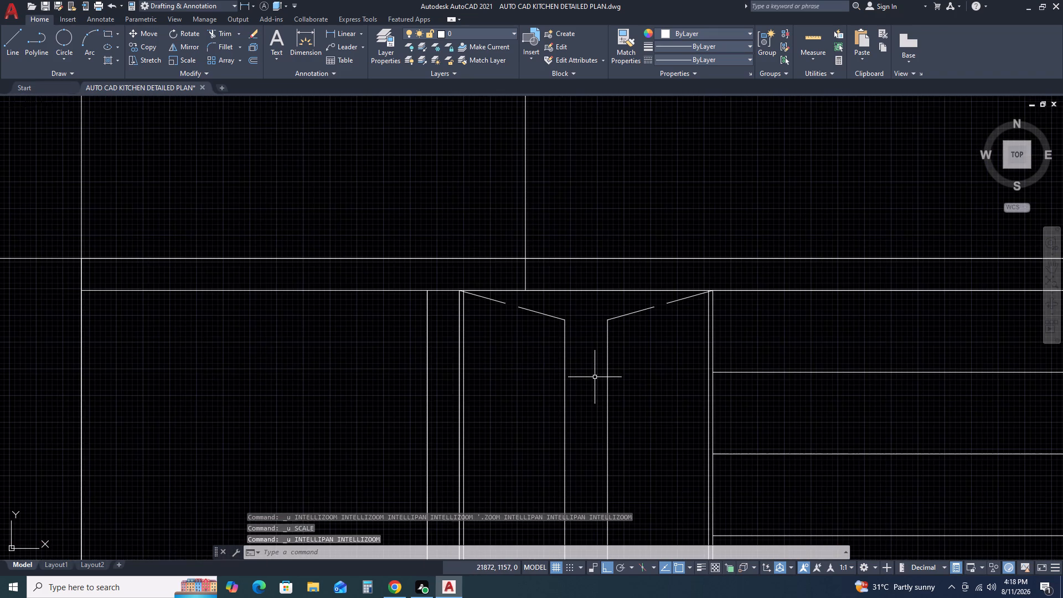
key(ctrl+z)
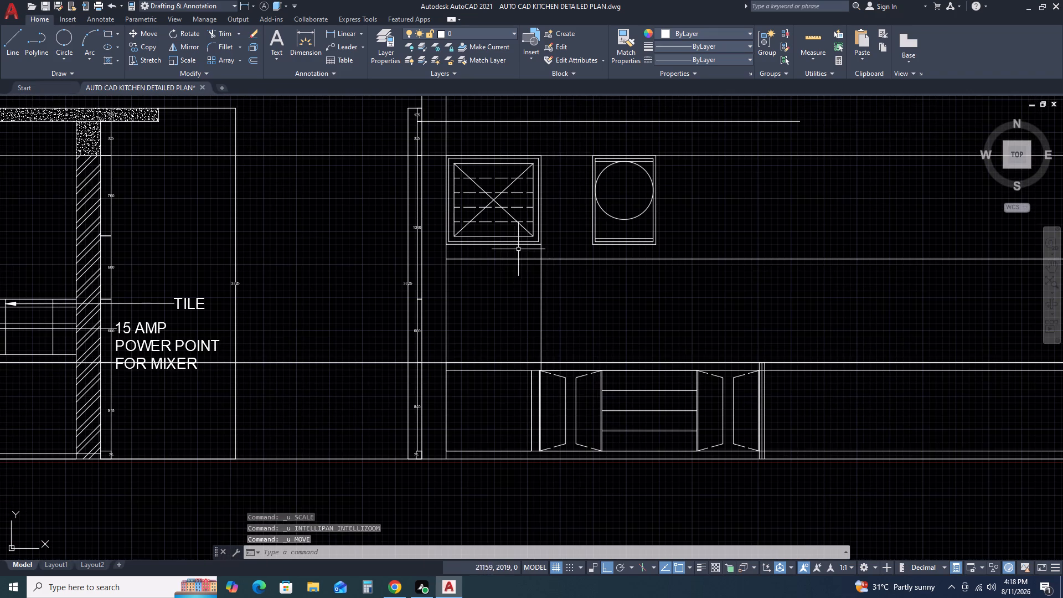
Stretch the right edge of the crossed cabinet's outermost rectangle 100 outward to the right.
middle_drag(528, 271, 552, 353)
middle_drag(554, 358, 556, 370)
middle_click(557, 370)
scroll(550, 291, up, 2)
click(611, 288)
click(532, 295)
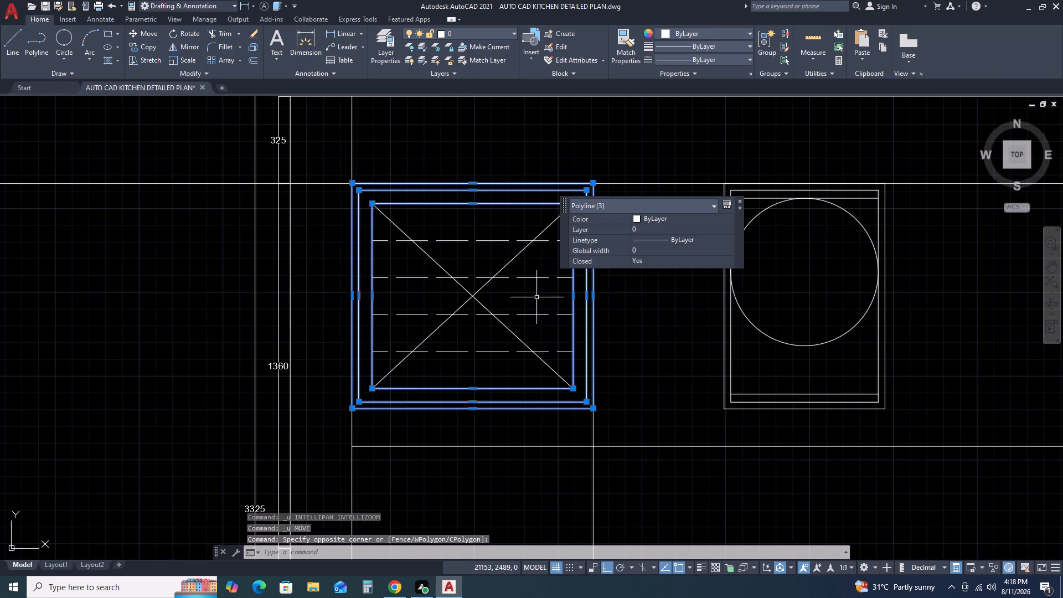
scroll(574, 301, up, 2)
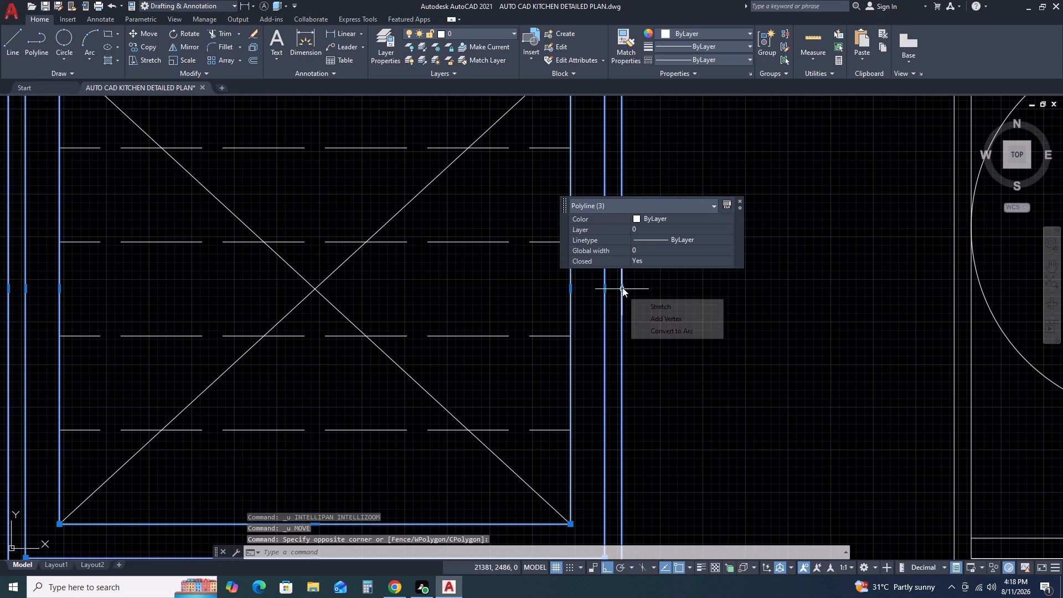
click(622, 287)
key(1)
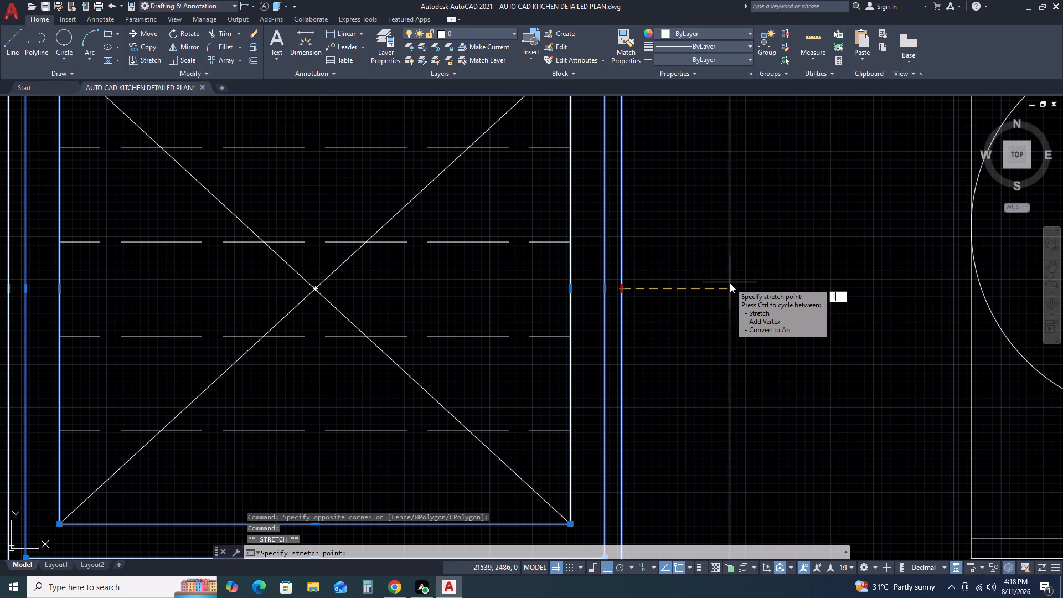
key(0)
text(0)
key(space)
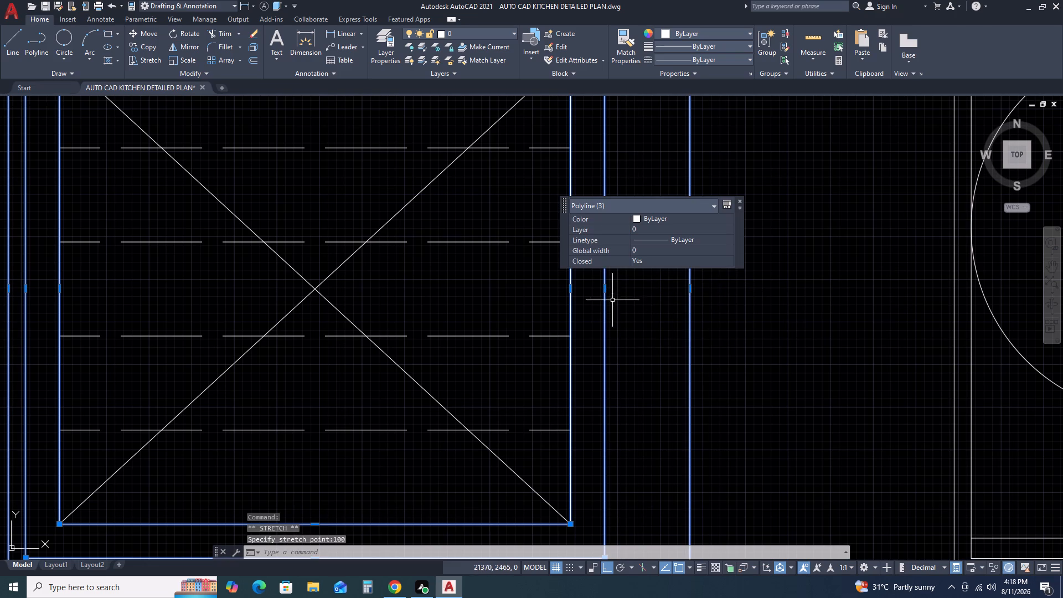
Stretch the right edges of the crossed cabinet's middle and innermost rectangles 100 to the right.
click(606, 291)
text(10)
key(0)
key(space)
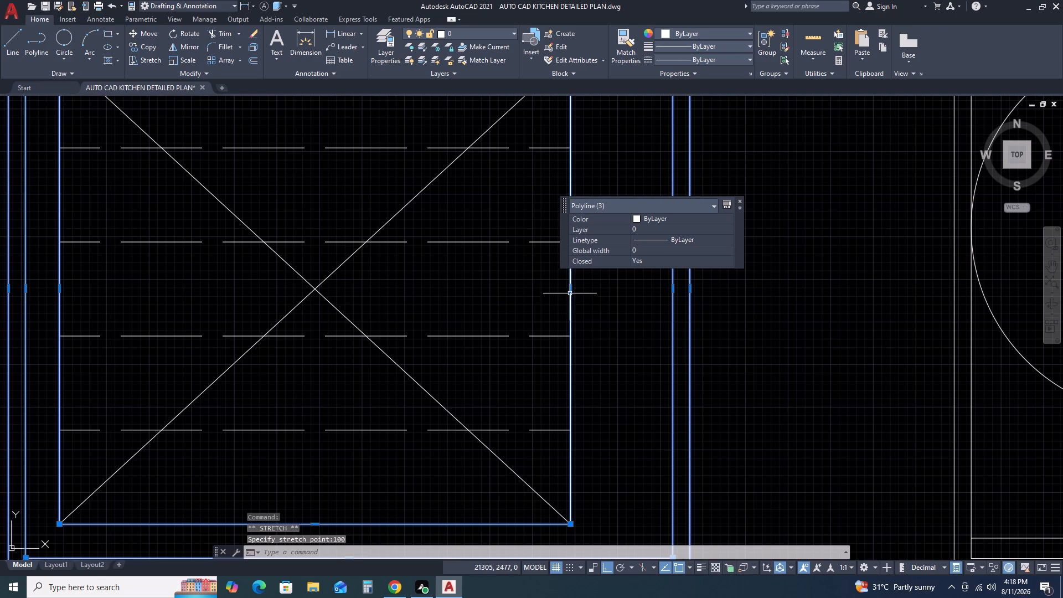
click(570, 290)
key(1)
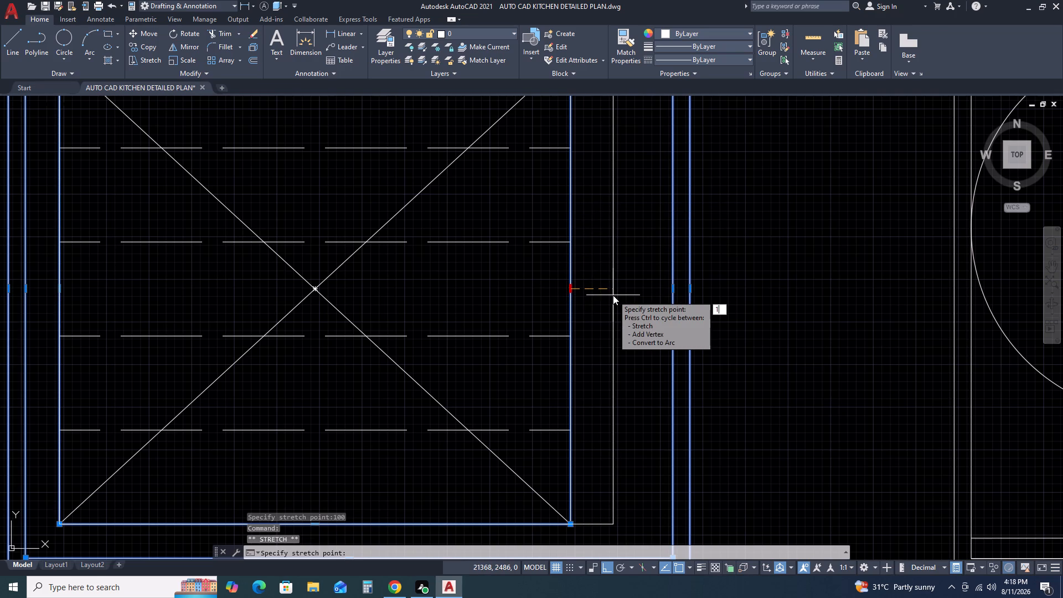
text(00)
key(space)
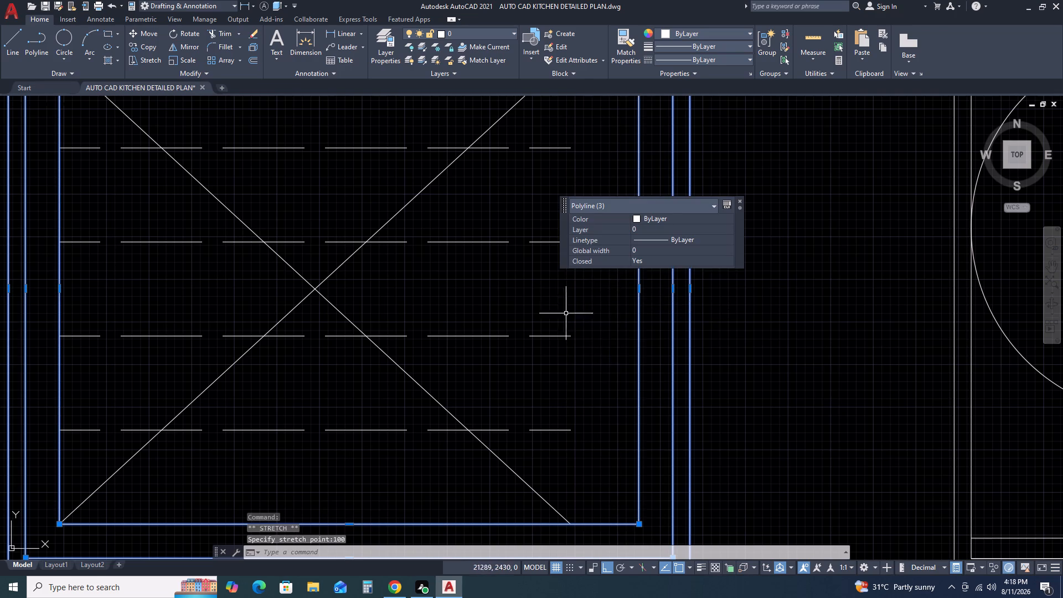
Stretch the rising diagonal's upper end to the upper-right corner of the crossed cabinet's innermost rectangle.
scroll(573, 291, down, 3)
scroll(560, 262, up, 3)
middle_drag(530, 296, 430, 341)
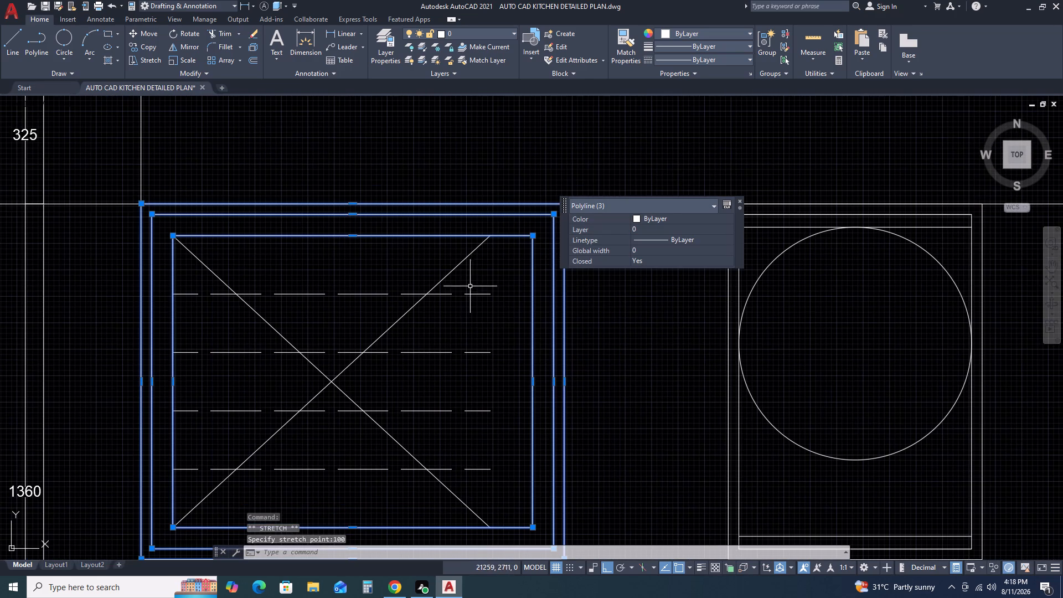
click(471, 283)
click(455, 265)
middle_drag(457, 269, 425, 350)
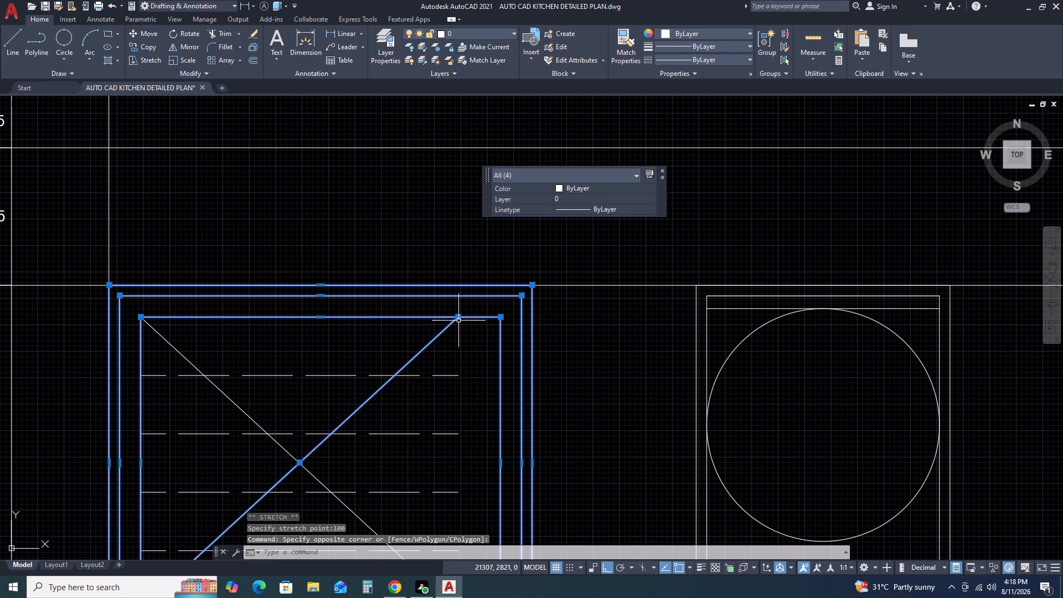
click(458, 317)
click(503, 319)
Stretch the falling diagonal's lower end to the lower-right corner of the crossed cabinet's innermost rectangle.
scroll(426, 312, down, 3)
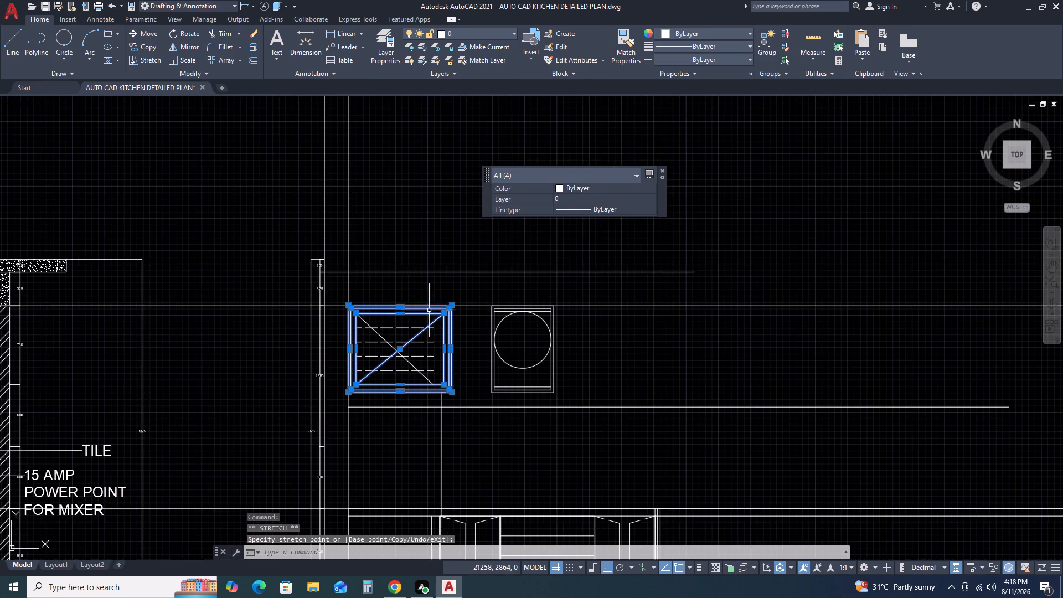
scroll(421, 386, up, 3)
click(458, 357)
click(421, 371)
scroll(471, 385, up, 3)
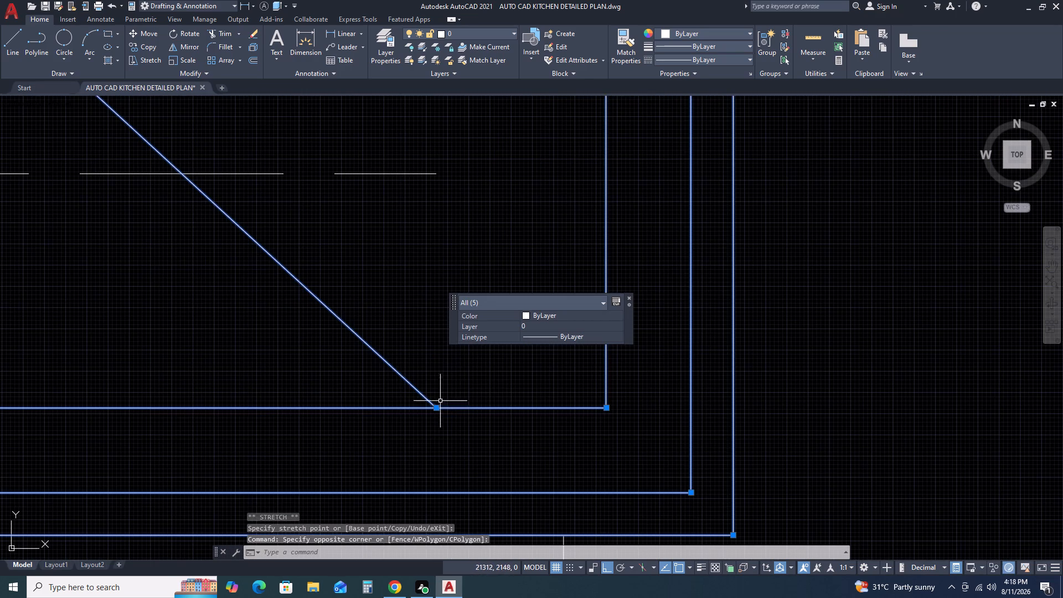
click(438, 409)
click(605, 408)
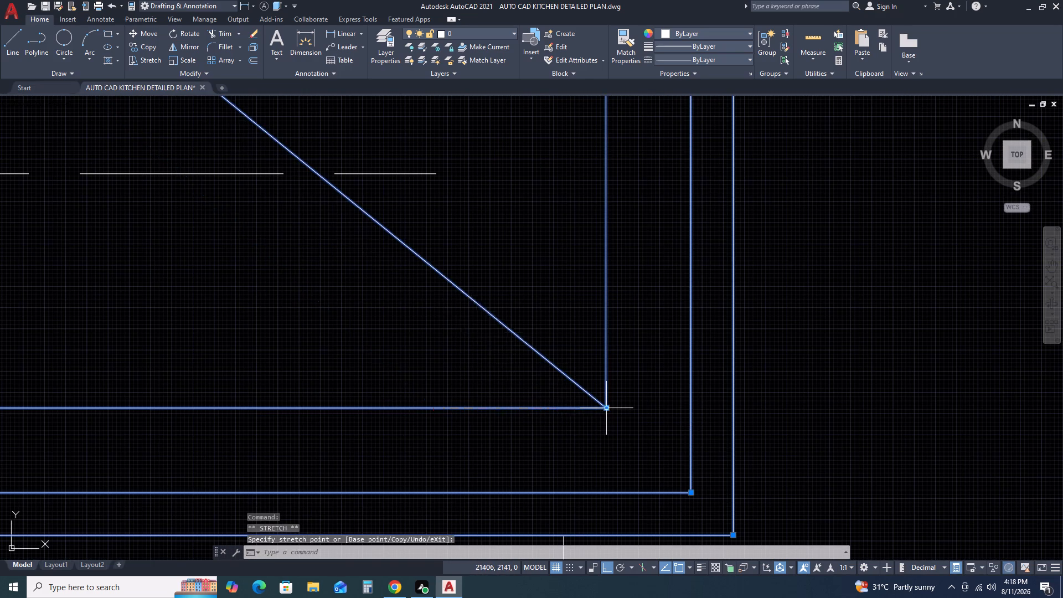
scroll(488, 374, down, 3)
middle_drag(474, 373, 490, 468)
scroll(490, 469, down, 1)
key(Escape)
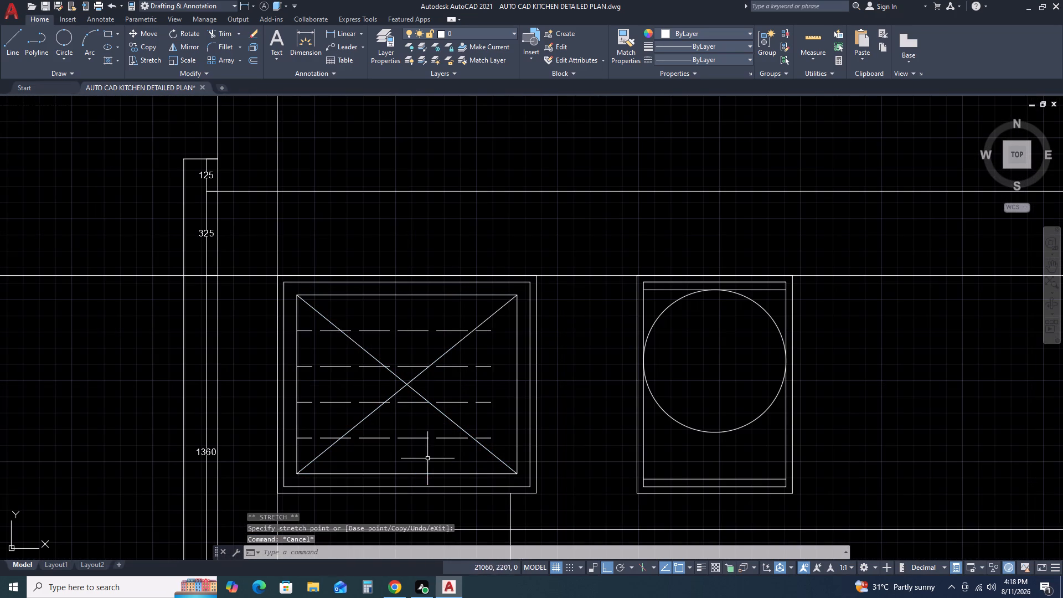
Extend the four dashed shelf lines to the right edge of the crossed cabinet's innermost rectangle.
key(e)
key(x)
key(space)
drag(435, 447, 432, 440)
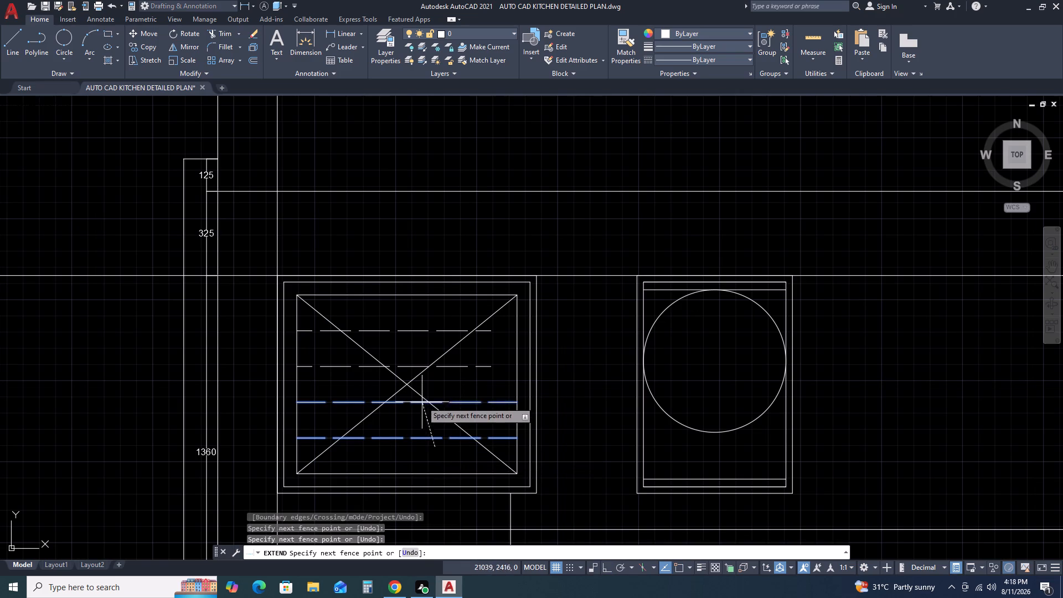
click(456, 326)
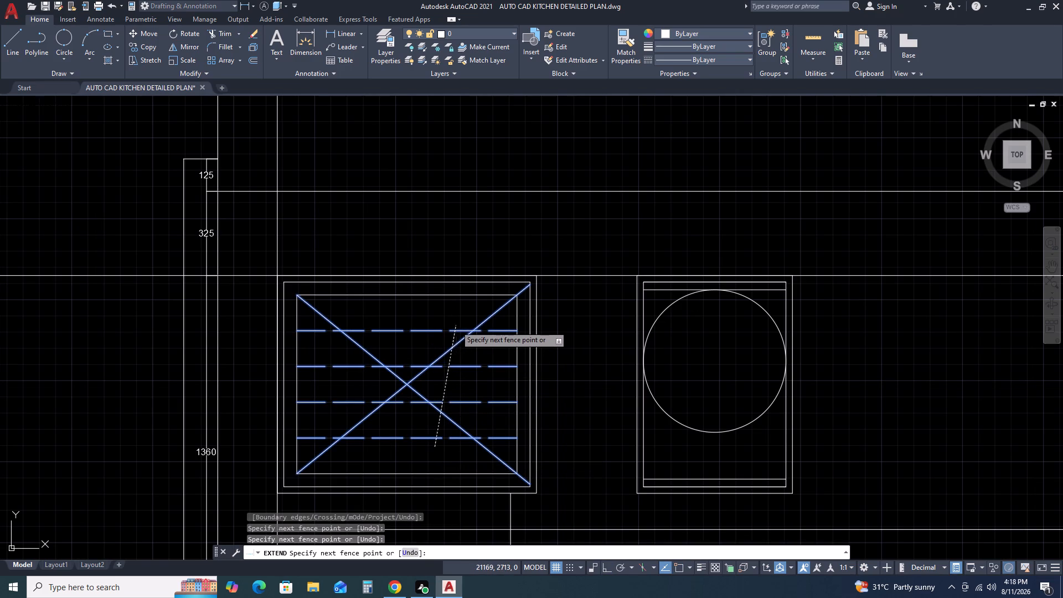
key(Escape)
Trim both diagonals where they overshoot the right corners of the crossed cabinet's innermost rectangle.
scroll(520, 494, up, 3)
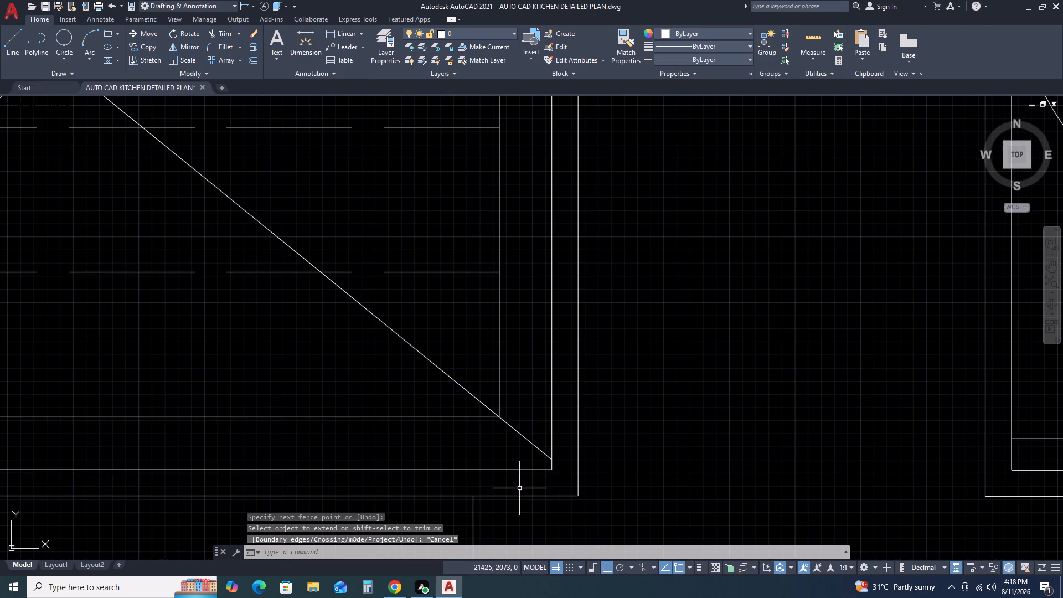
text(TR)
key(space)
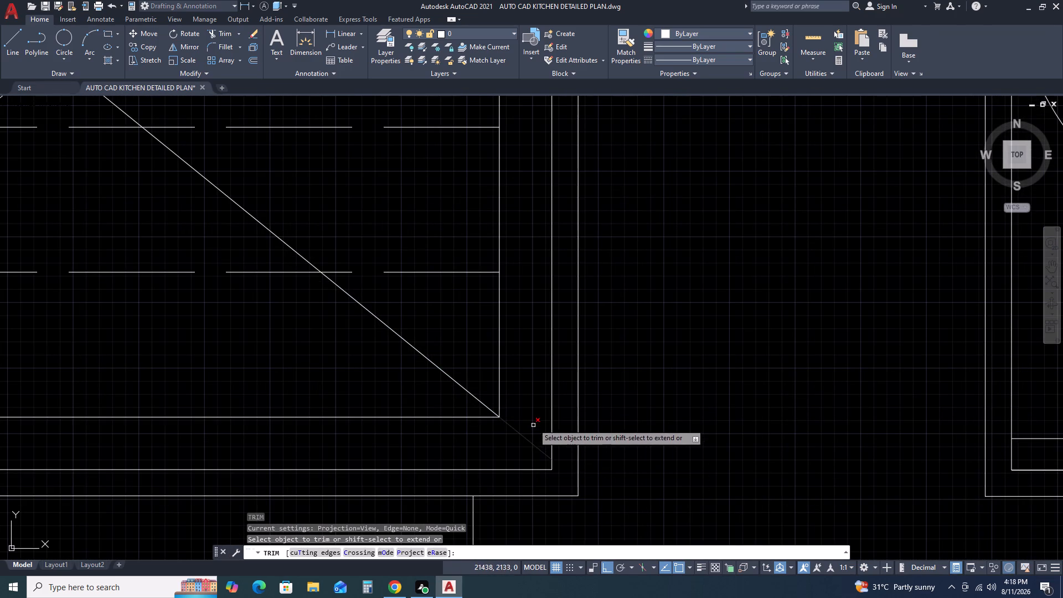
click(533, 414)
click(512, 448)
scroll(575, 472, down, 4)
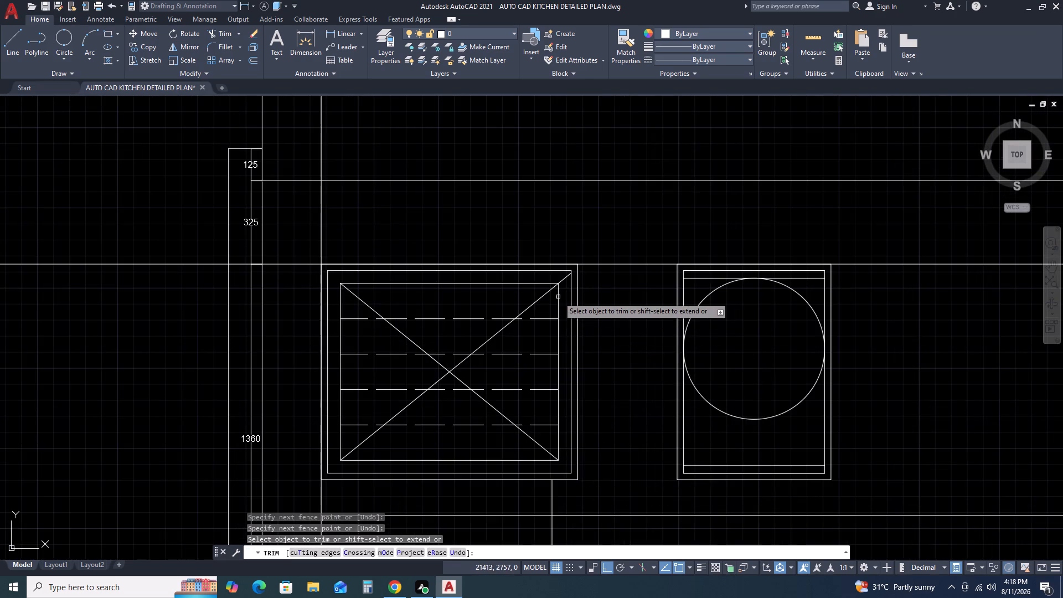
scroll(558, 280, up, 4)
click(566, 269)
click(613, 306)
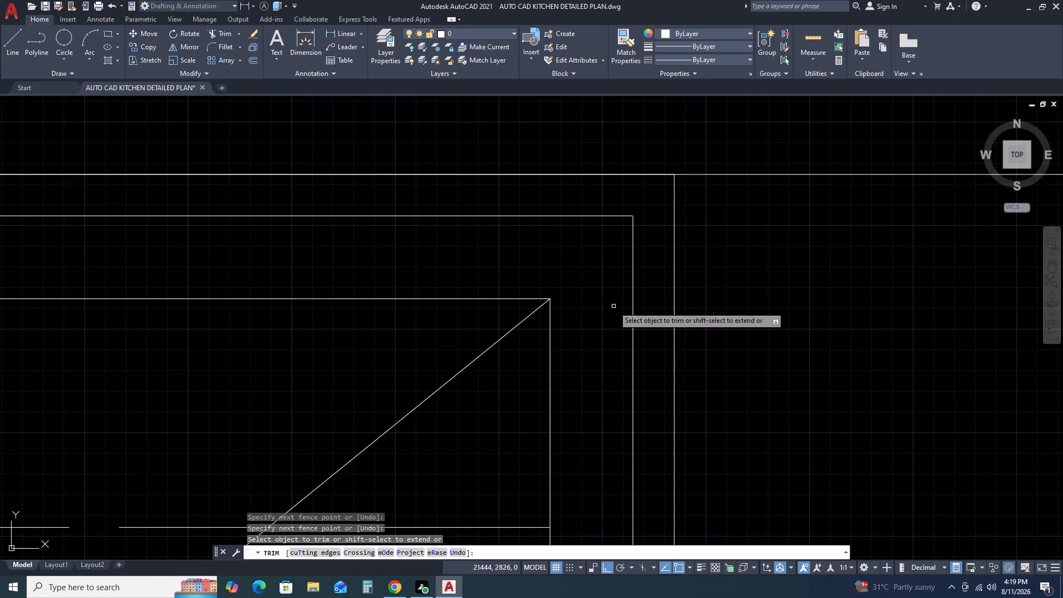
scroll(561, 319, down, 4)
key(Escape)
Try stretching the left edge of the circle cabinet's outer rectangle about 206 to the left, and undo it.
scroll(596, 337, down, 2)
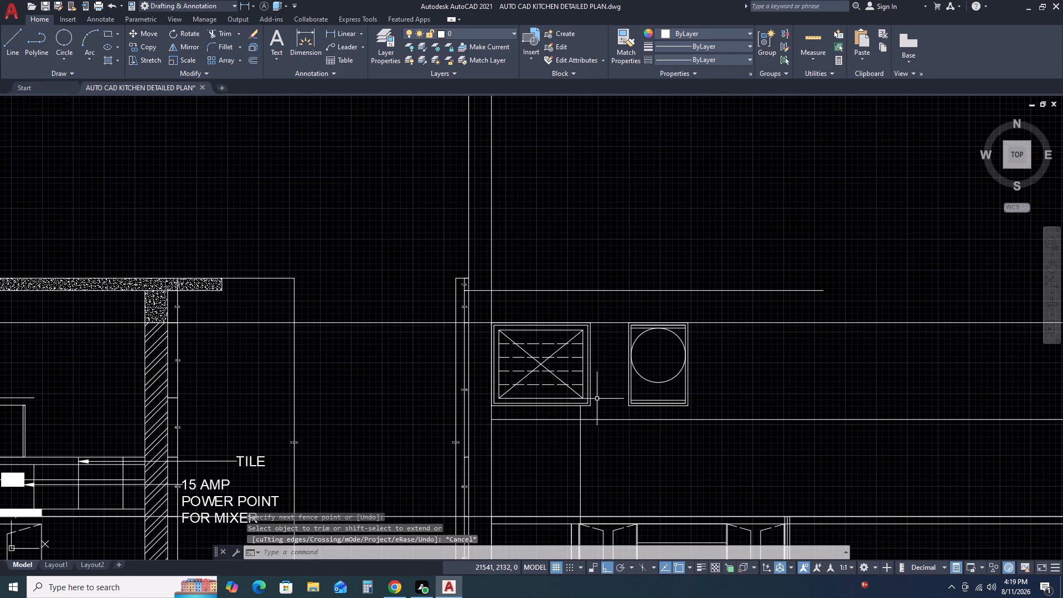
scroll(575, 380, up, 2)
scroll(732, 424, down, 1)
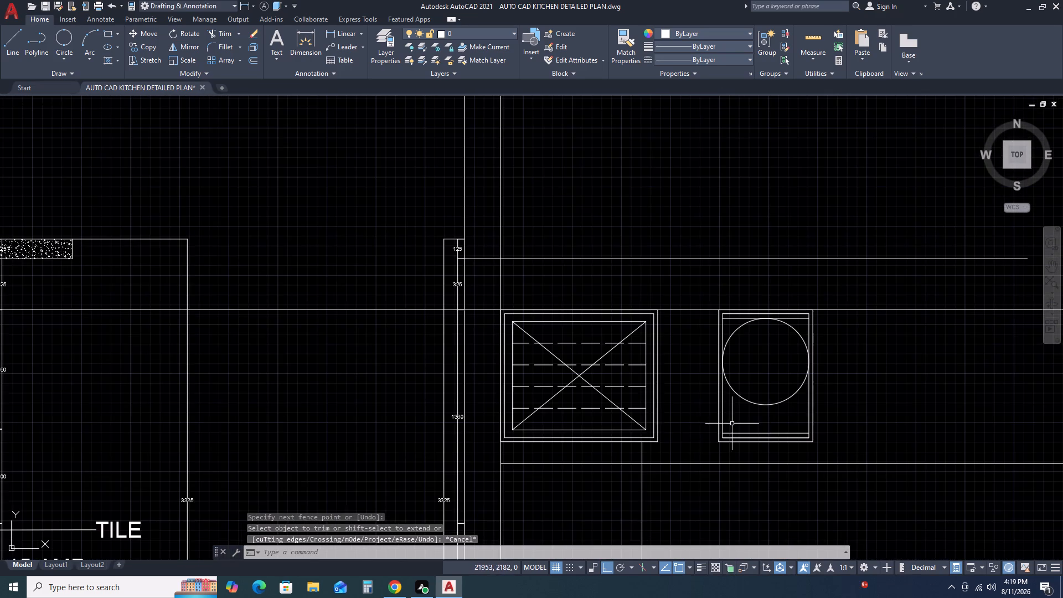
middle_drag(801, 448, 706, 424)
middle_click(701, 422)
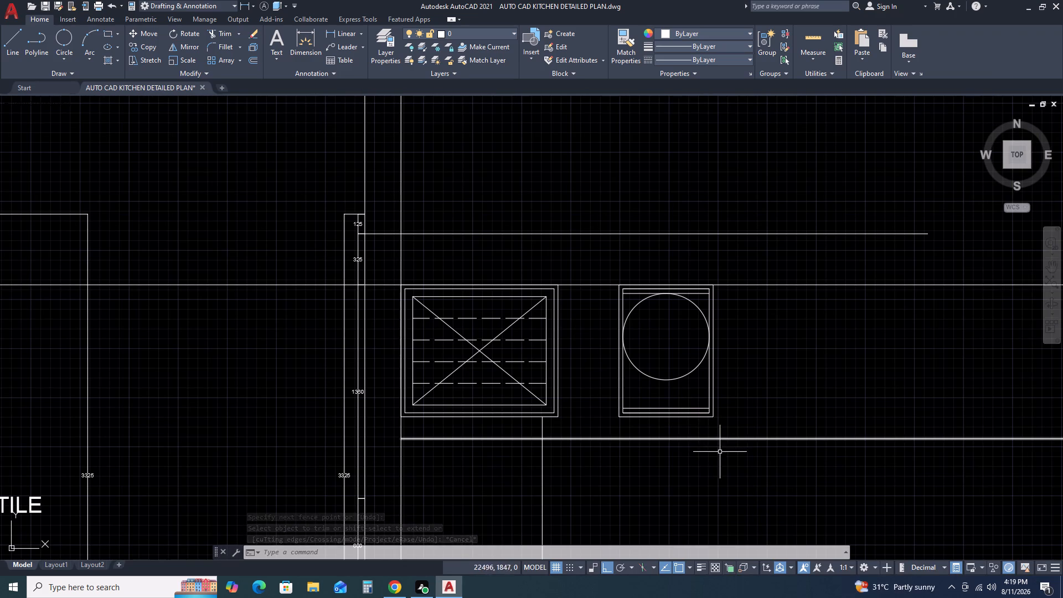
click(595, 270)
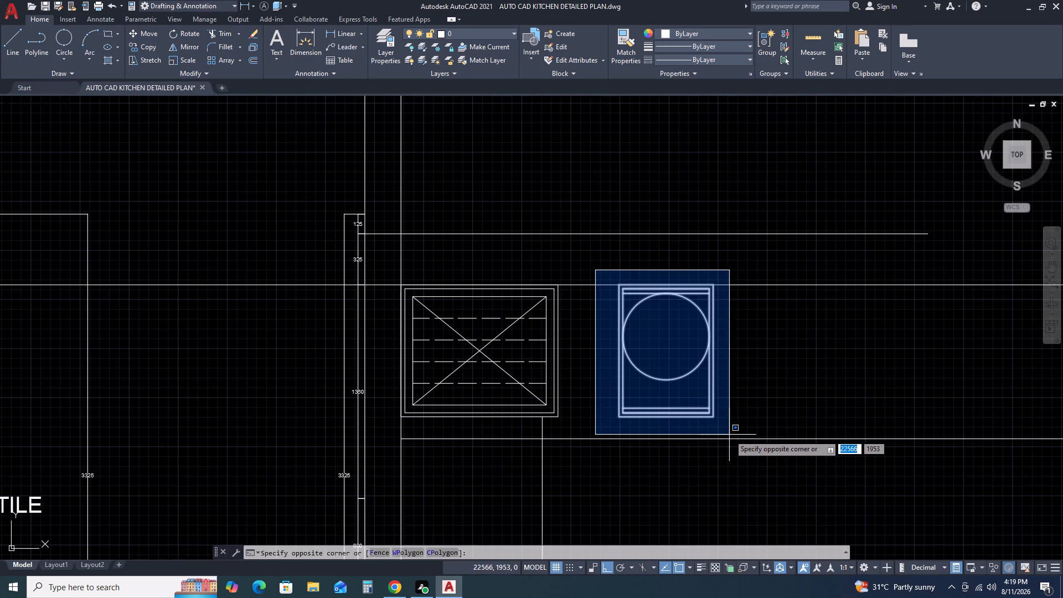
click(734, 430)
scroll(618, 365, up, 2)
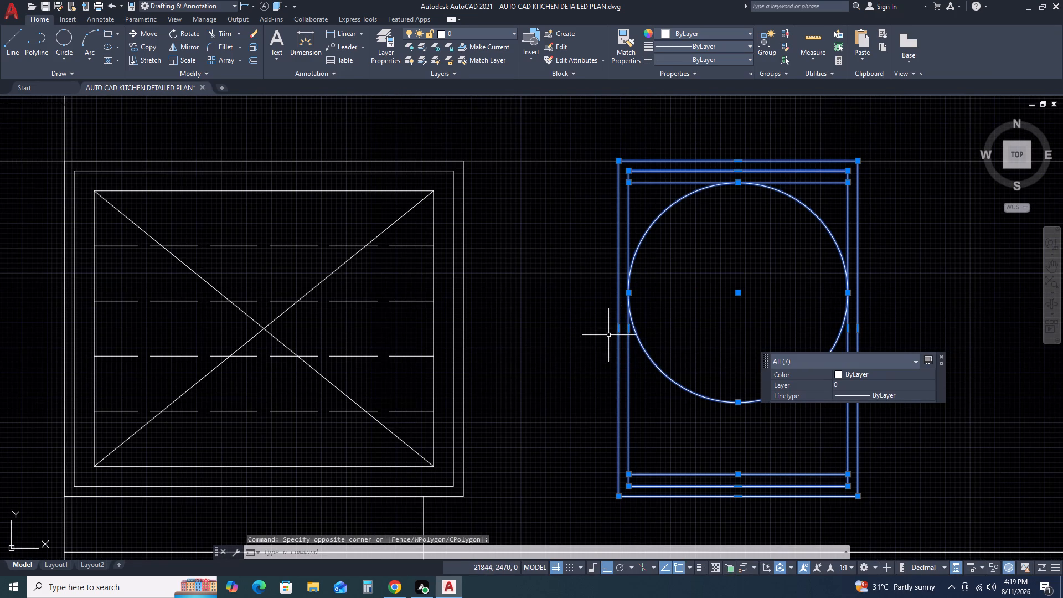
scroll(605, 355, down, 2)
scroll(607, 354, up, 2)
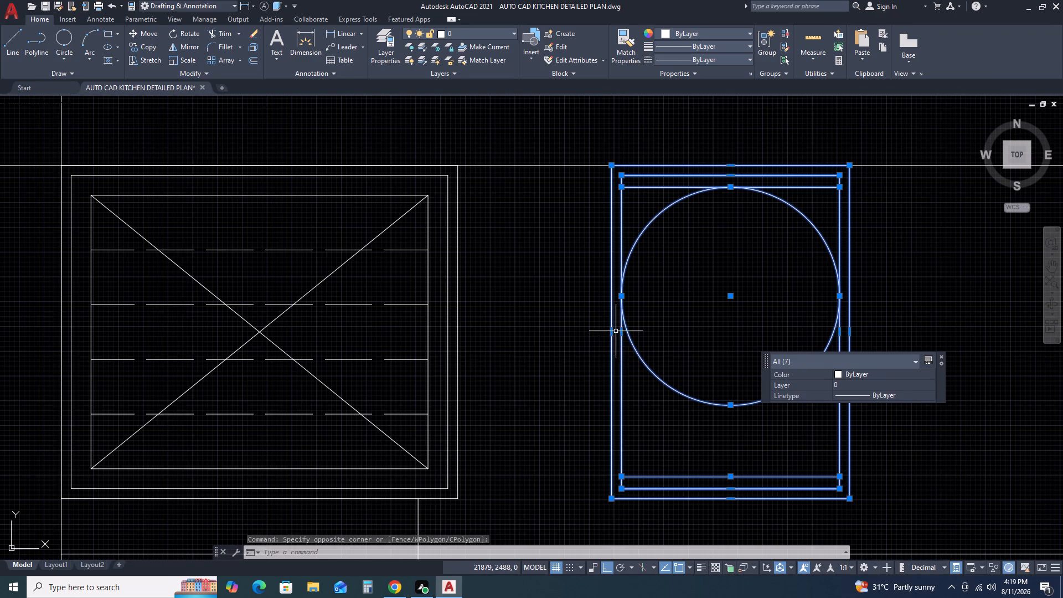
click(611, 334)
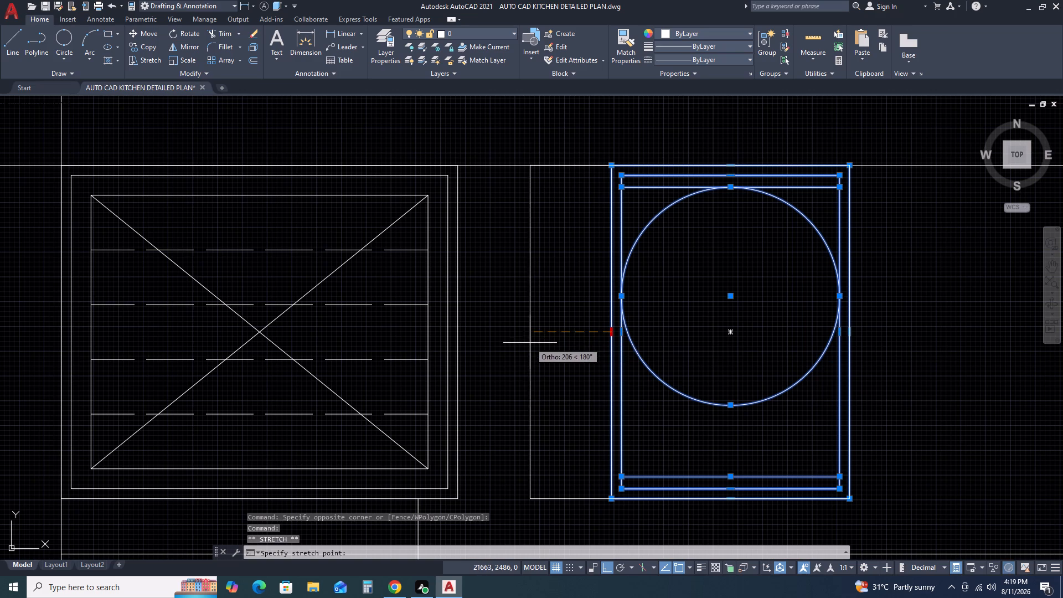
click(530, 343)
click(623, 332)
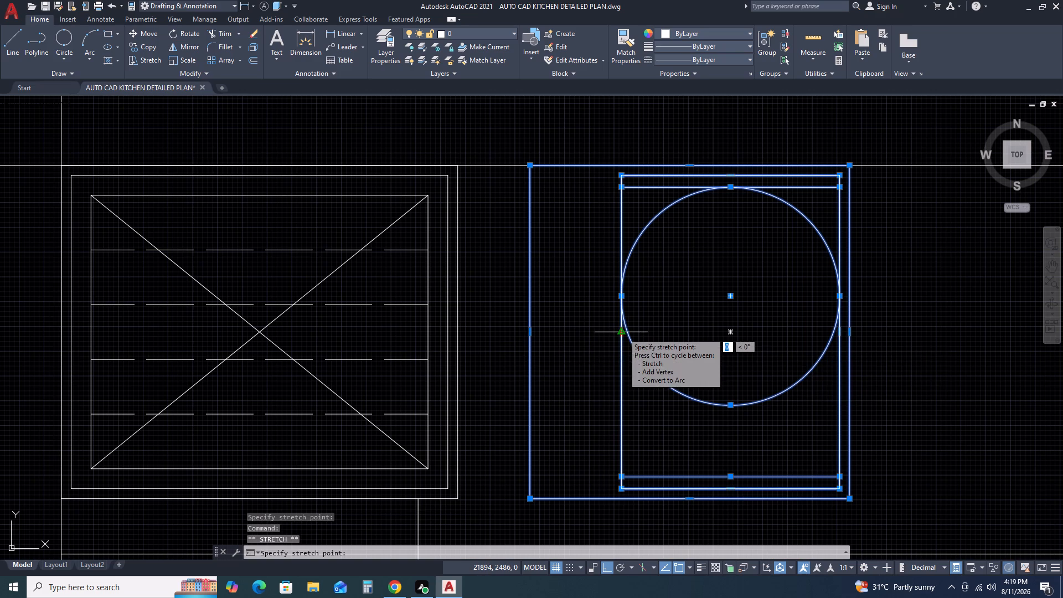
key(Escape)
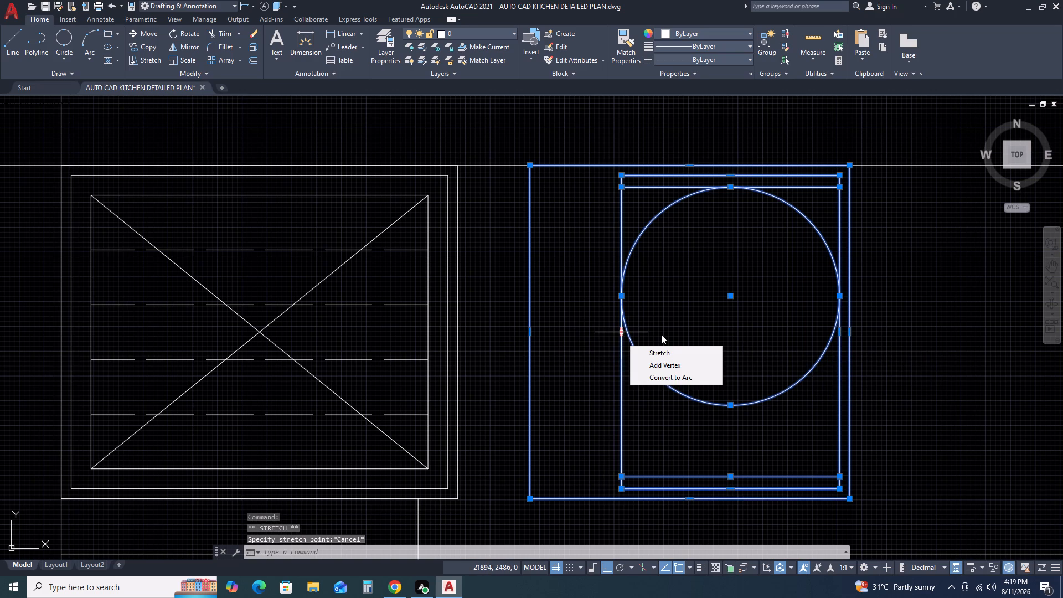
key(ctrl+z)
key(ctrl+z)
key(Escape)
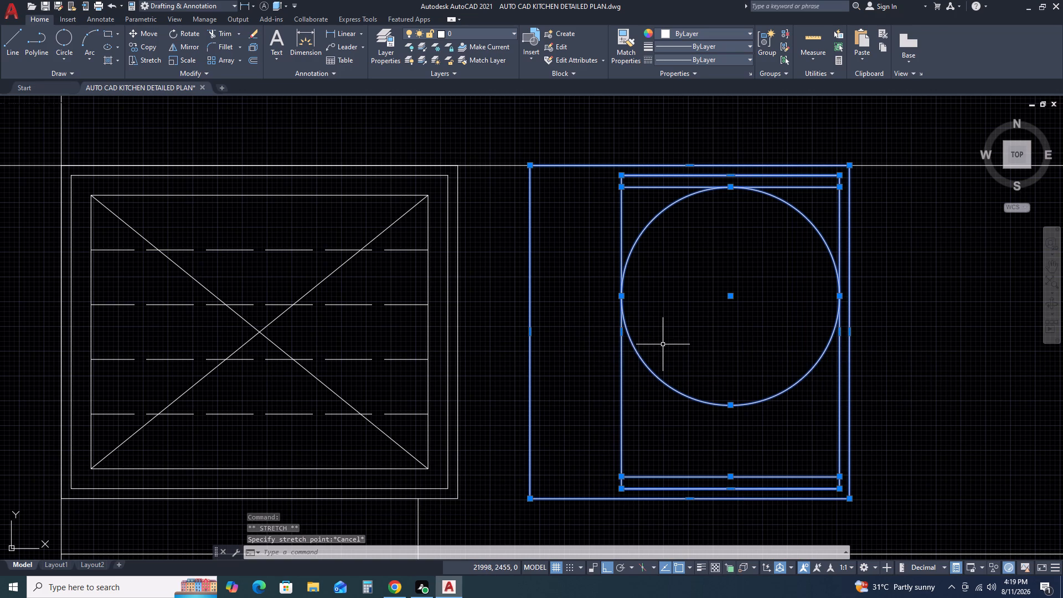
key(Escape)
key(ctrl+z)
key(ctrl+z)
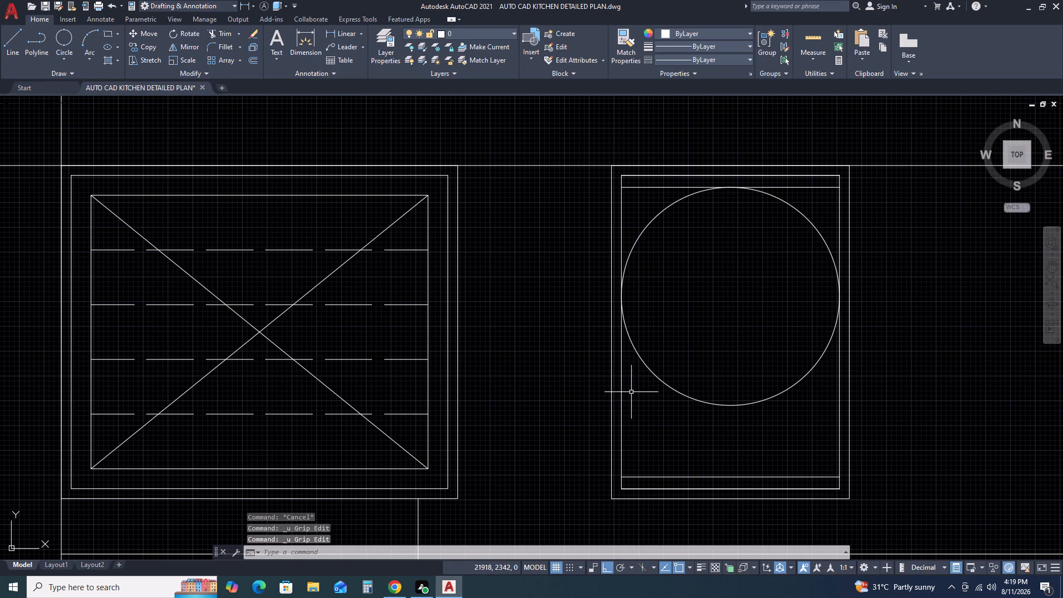
Stretch the left edge of the circle cabinet's outer rectangle 200 to the left.
click(615, 377)
click(587, 382)
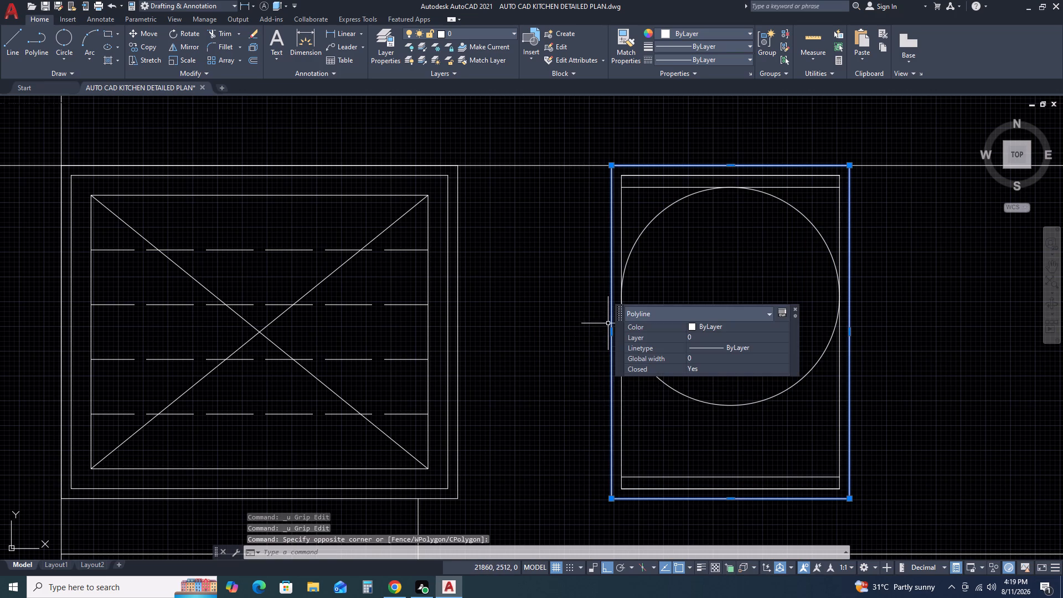
click(610, 332)
text(20)
key(0)
key(space)
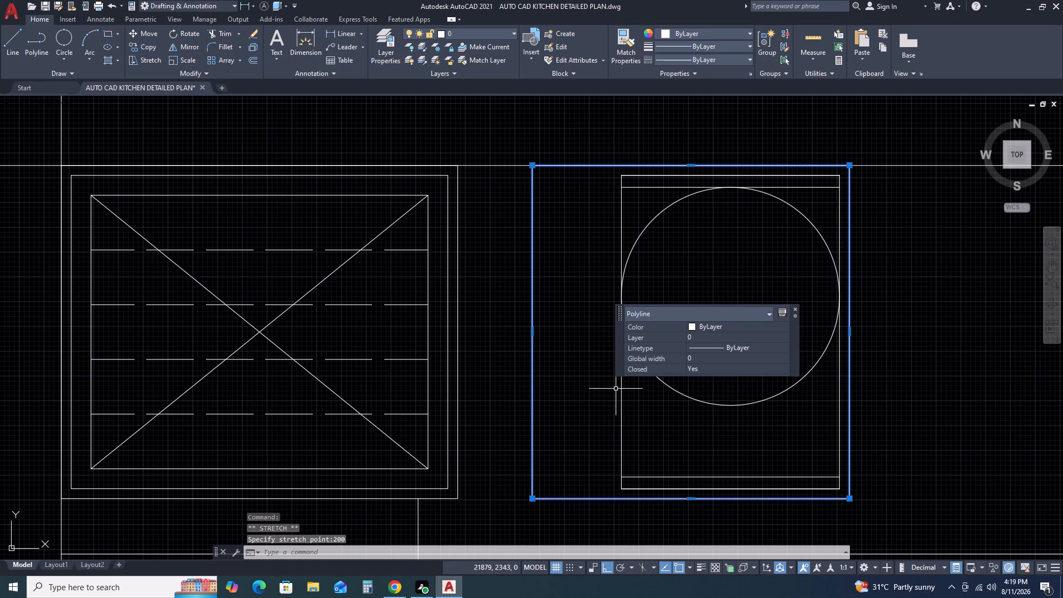
Stretch the left edge of the circle cabinet's inner rectangle 200 to the left.
click(622, 389)
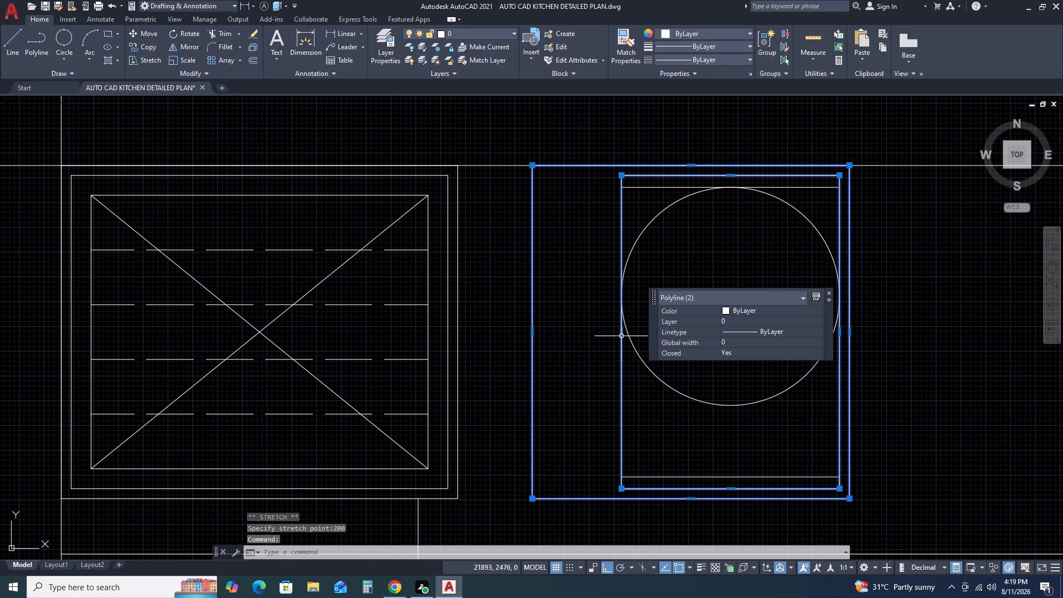
click(621, 335)
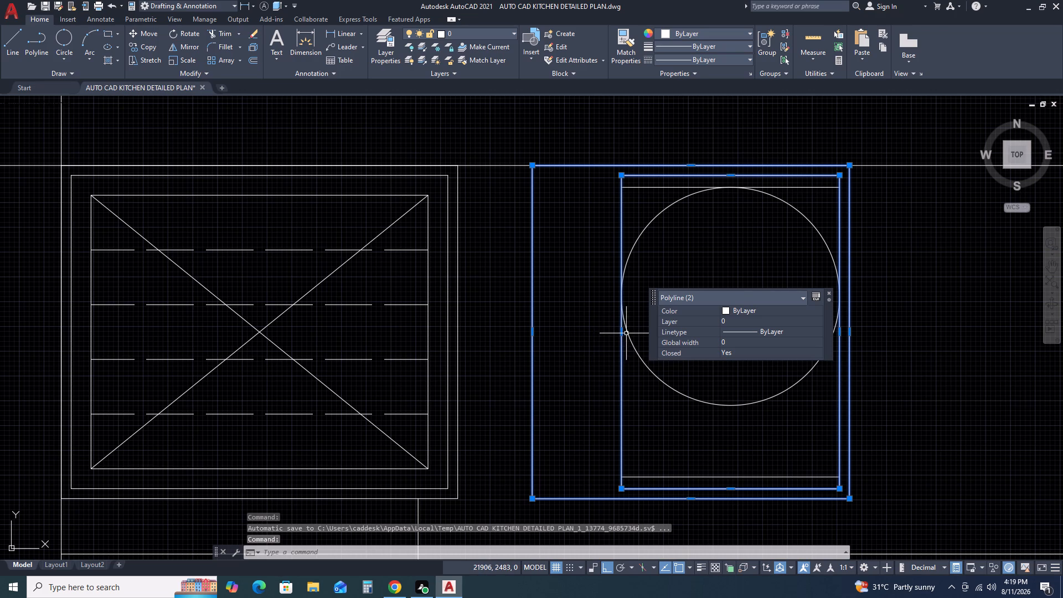
click(624, 333)
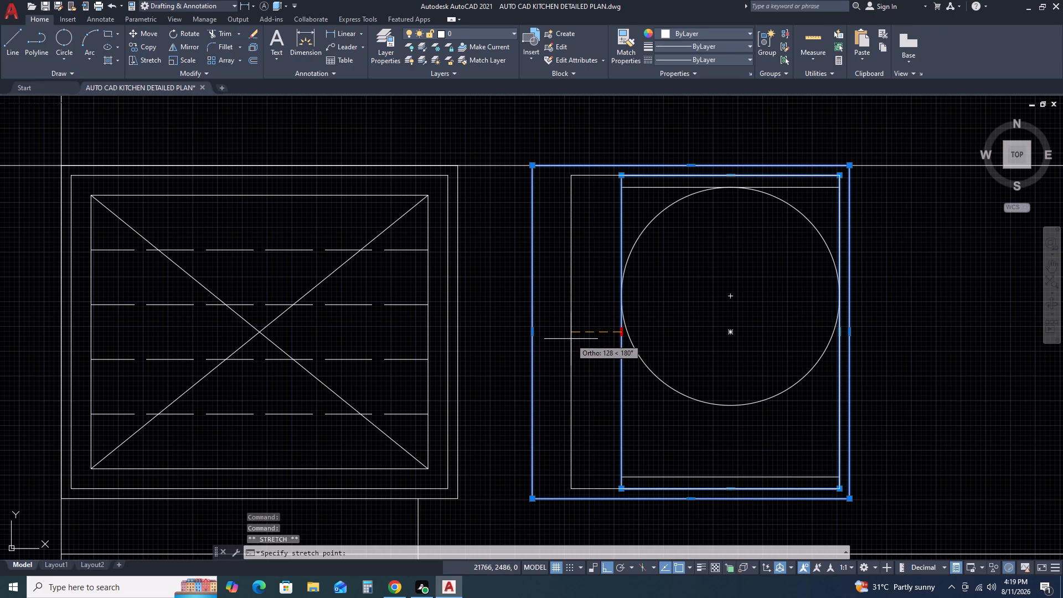
key(2)
text(00)
key(space)
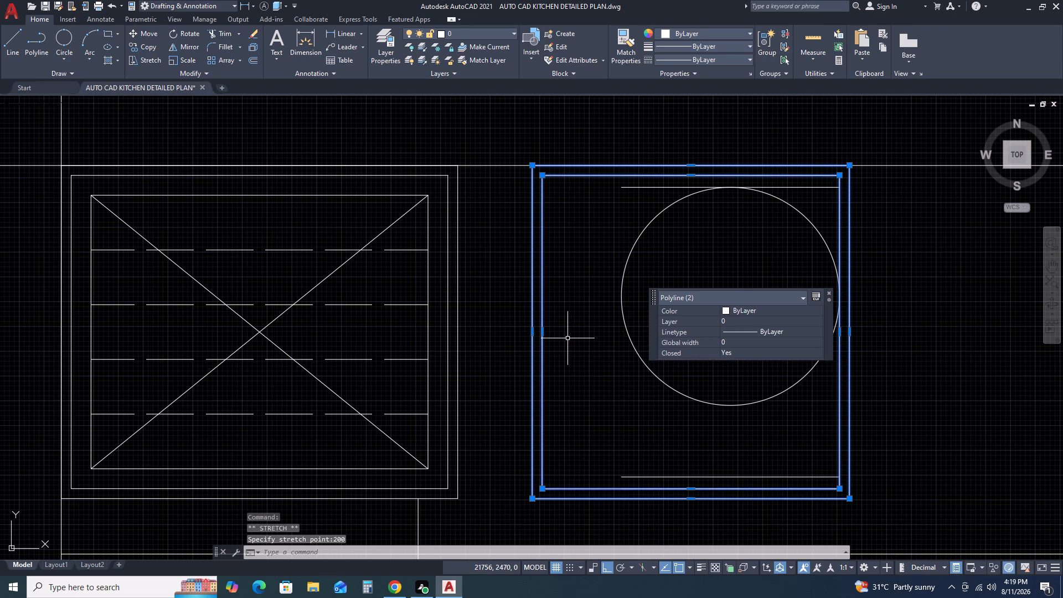
scroll(567, 338, down, 1)
key(Escape)
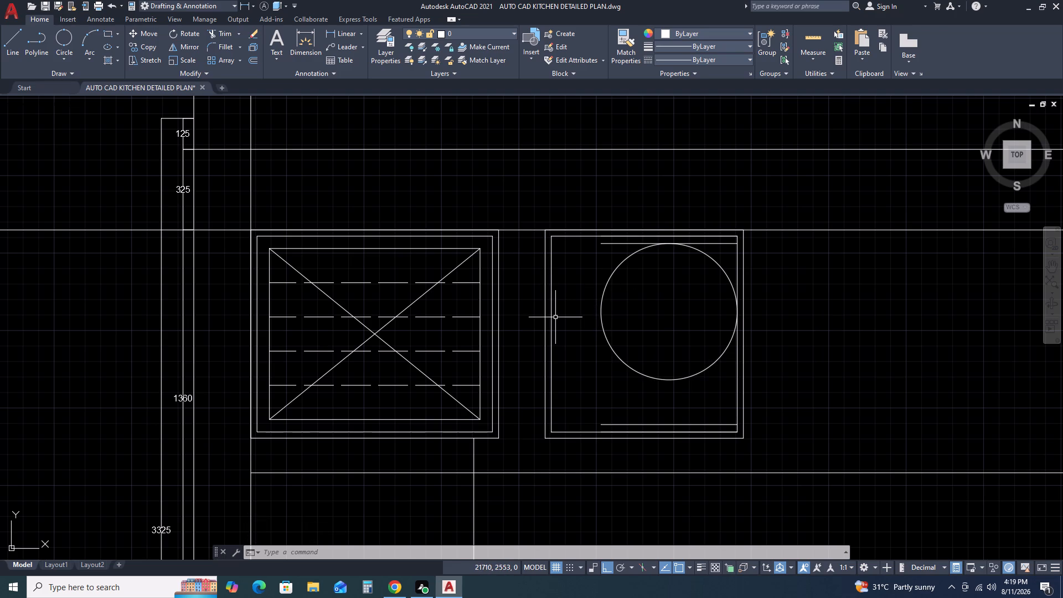
key(Escape)
key(Escape)
key(Escape)
key(Escape)
key(Escape)
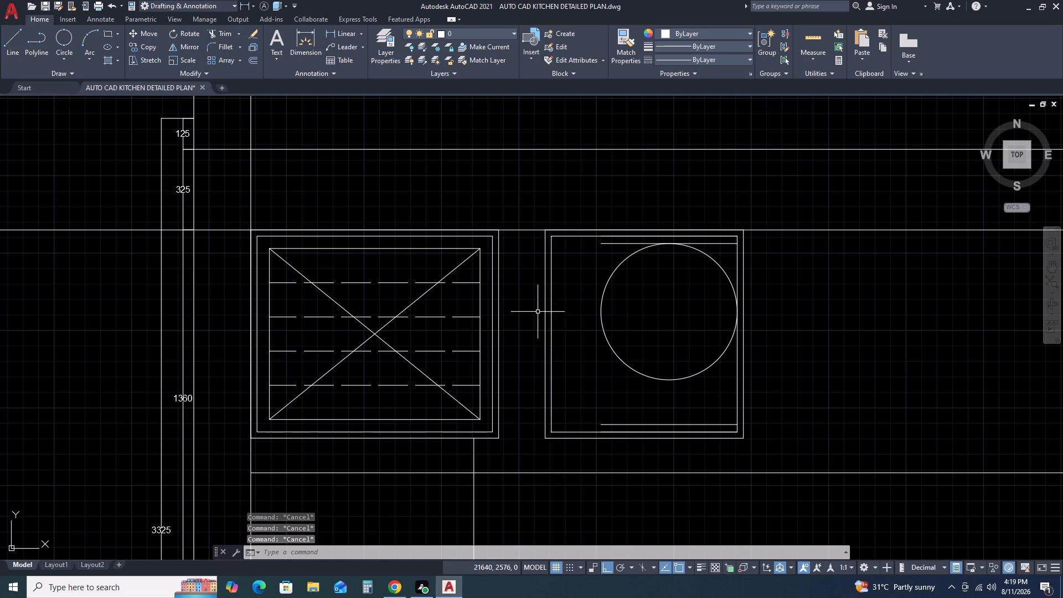
key(Escape)
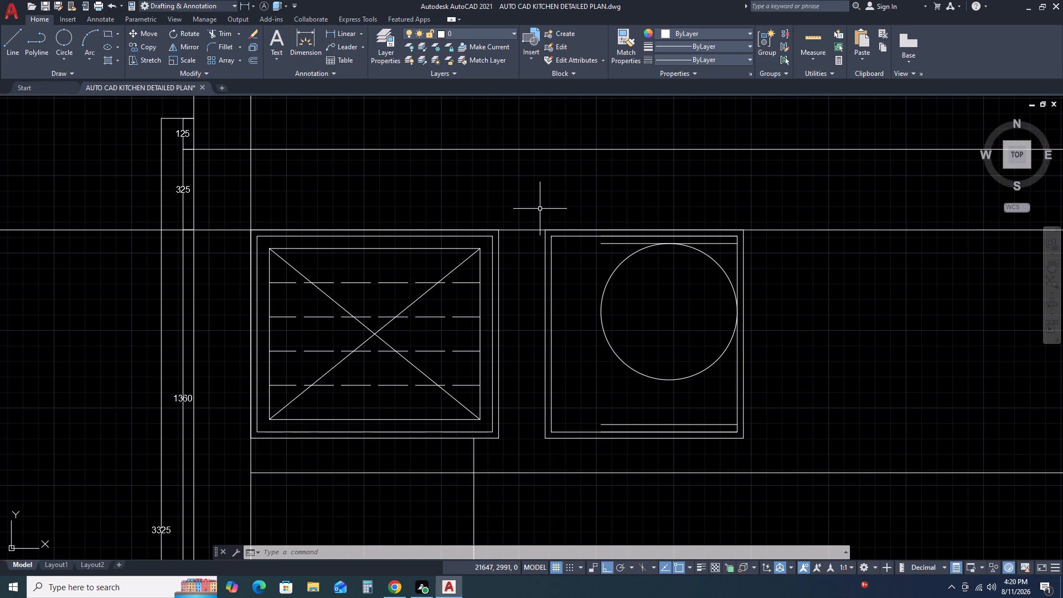
Extend the upper and lower horizontal rail lines to the left edge of the circle cabinet's inner rectangle.
text(EX)
key(space)
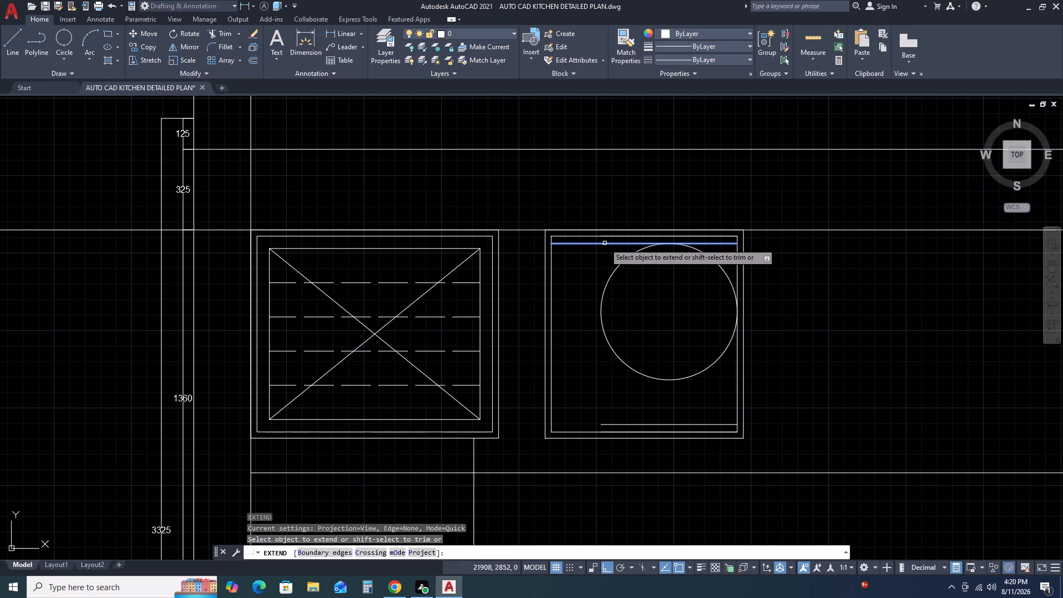
click(605, 243)
click(622, 424)
key(Escape)
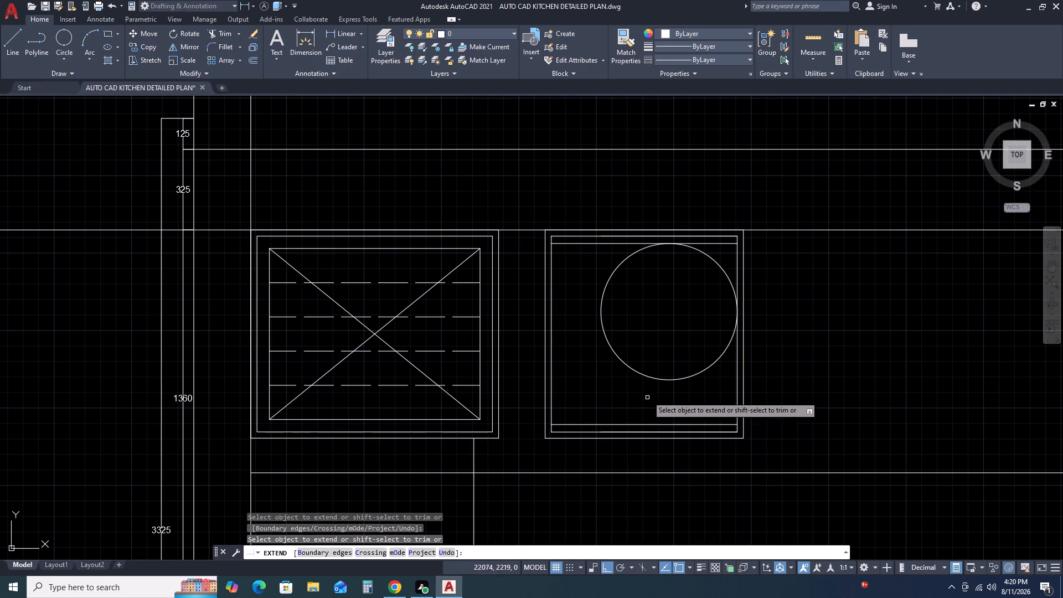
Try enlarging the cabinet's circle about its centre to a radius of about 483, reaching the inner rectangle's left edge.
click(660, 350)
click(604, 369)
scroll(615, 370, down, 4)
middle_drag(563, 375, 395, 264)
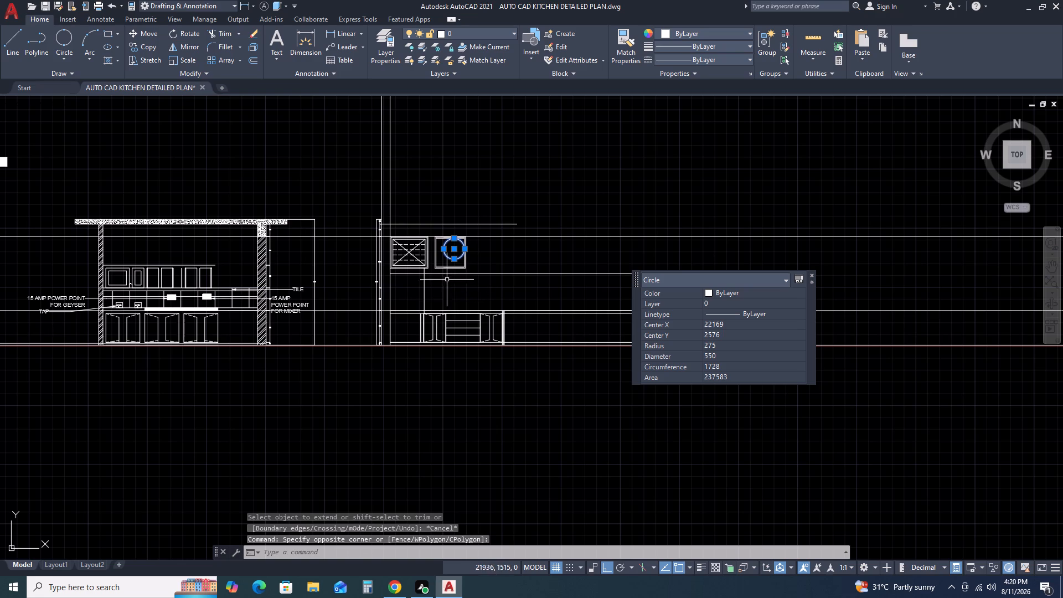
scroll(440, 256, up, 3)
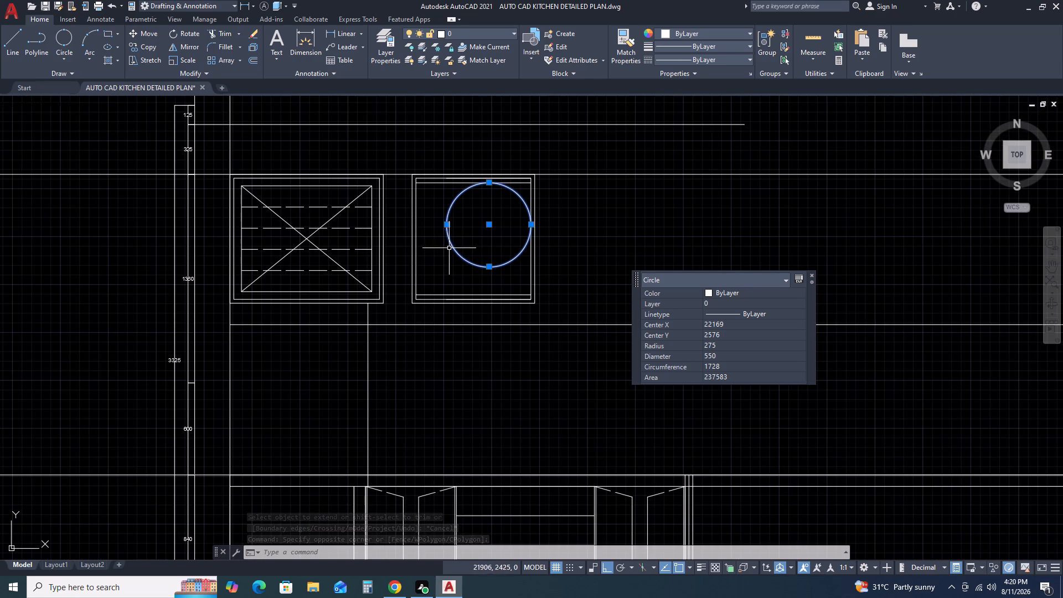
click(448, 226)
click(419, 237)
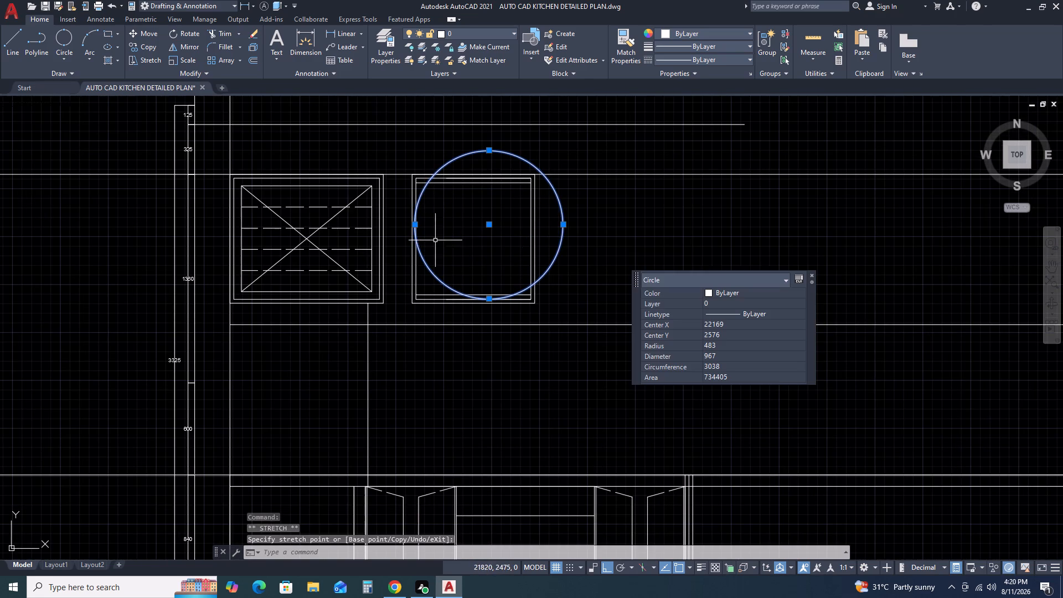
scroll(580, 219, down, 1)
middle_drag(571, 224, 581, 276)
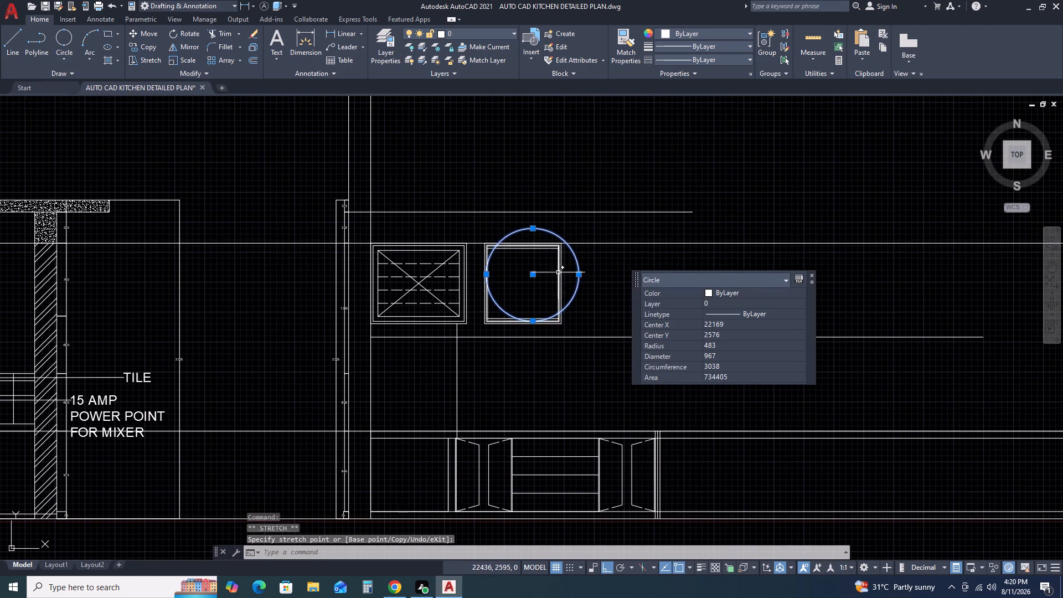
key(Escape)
Delete the oversized circle from the wall cabinet.
click(585, 285)
click(577, 274)
key(Delete)
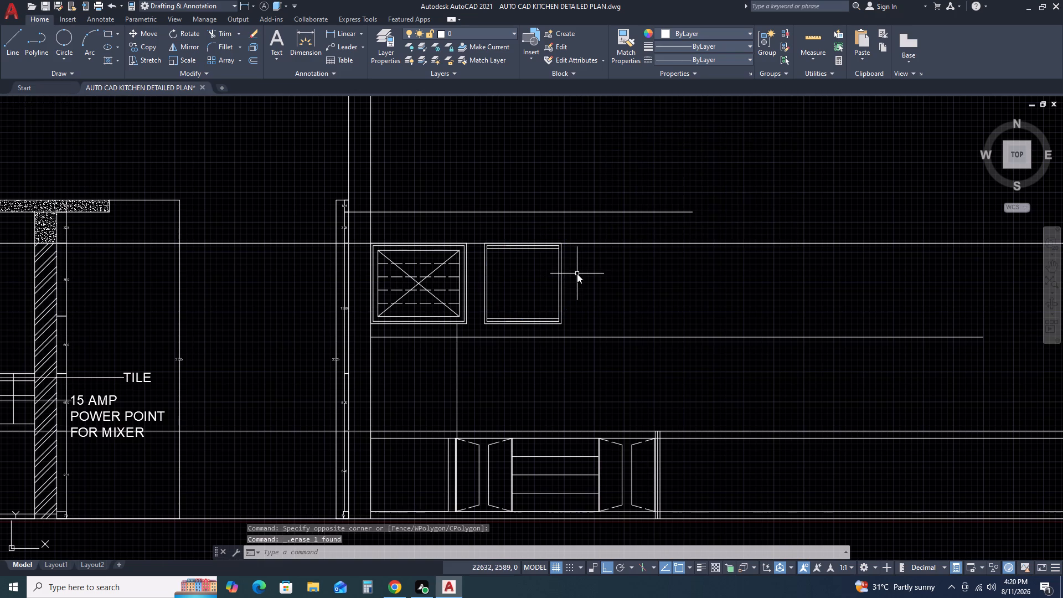
Draw a two-point circle about 751 in diameter between the left and right edges of the cabinet's inner rectangle.
click(58, 35)
scroll(497, 262, up, 2)
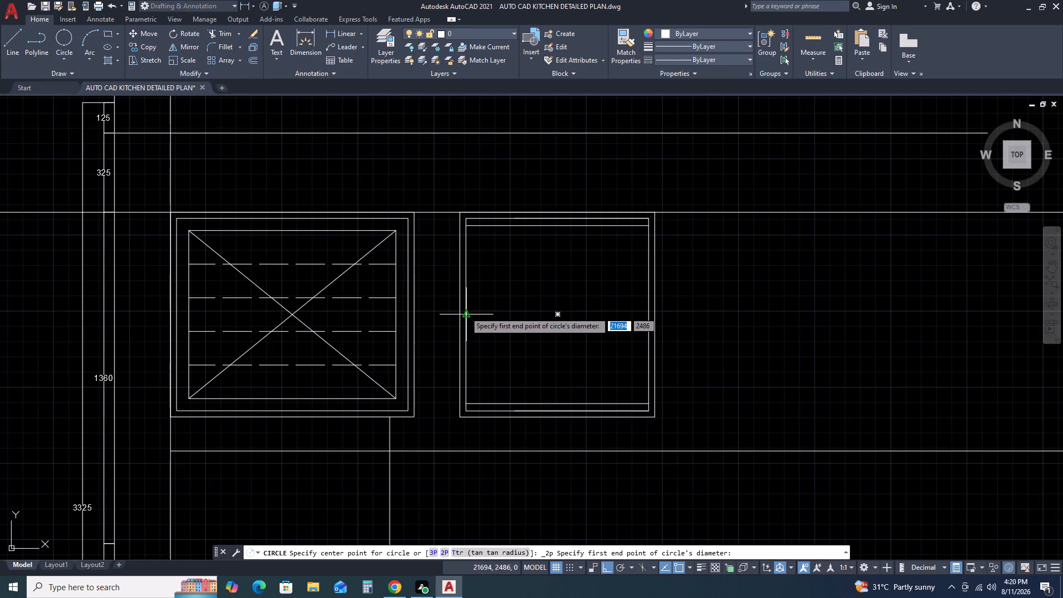
click(465, 312)
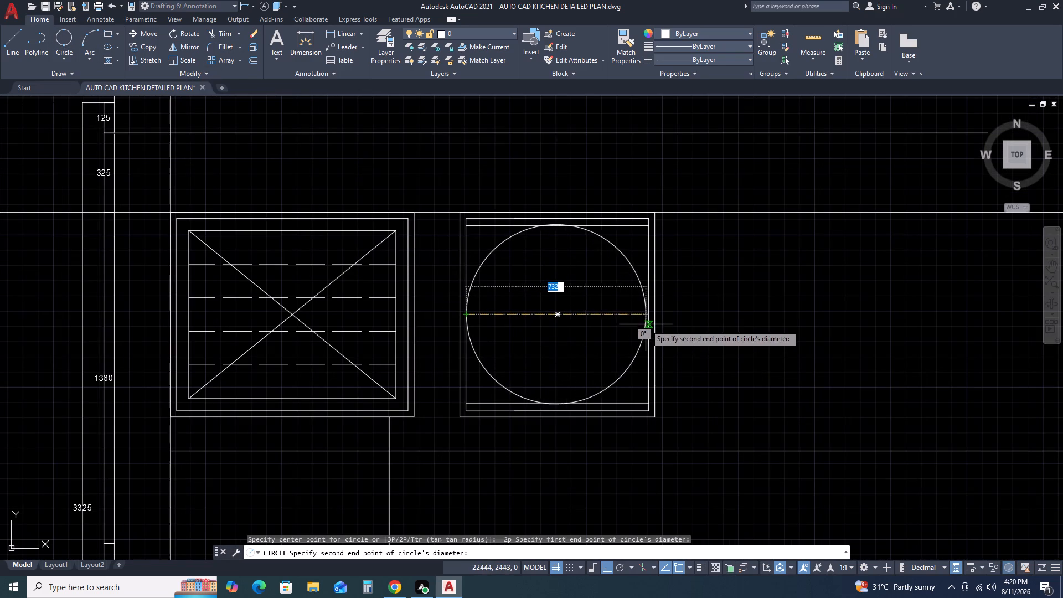
click(648, 322)
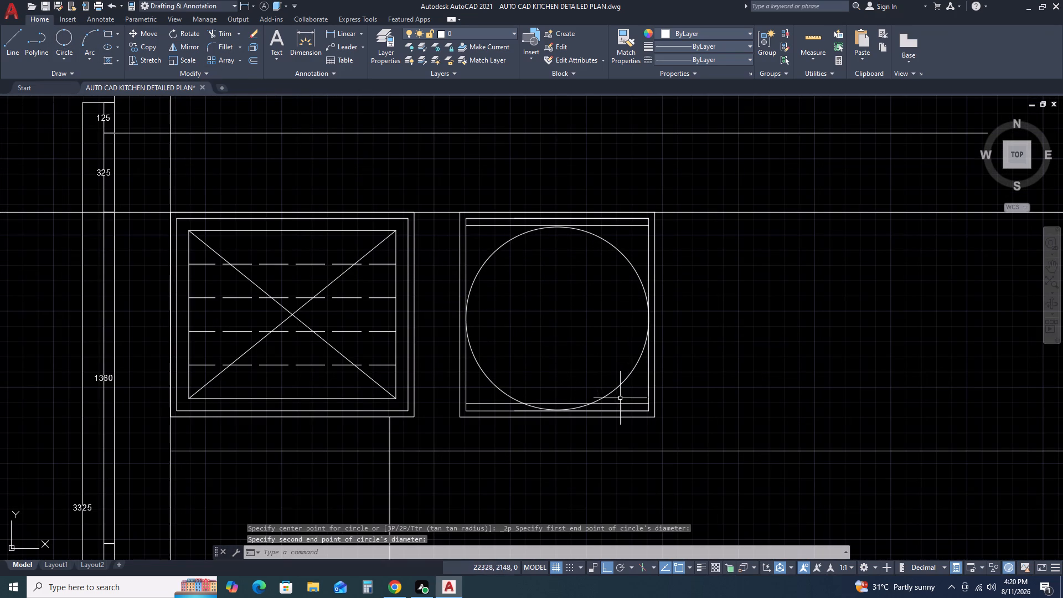
Shrink the circle to a radius of about 350 so its bottom touches the cabinet's lower rail line.
scroll(615, 401, up, 2)
click(612, 386)
click(566, 359)
scroll(602, 379, down, 3)
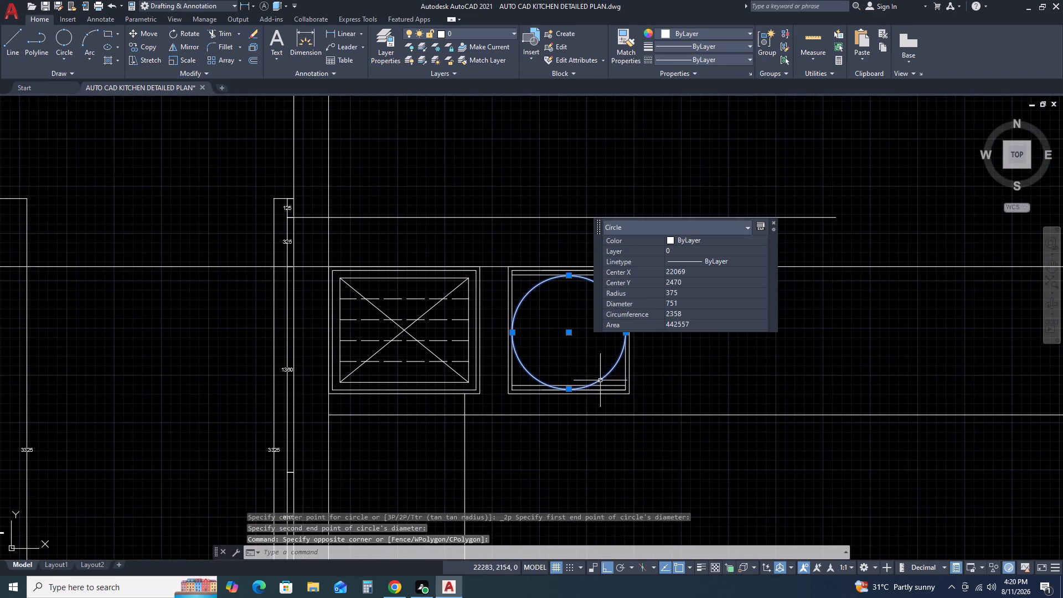
middle_drag(585, 375, 533, 381)
scroll(545, 385, up, 2)
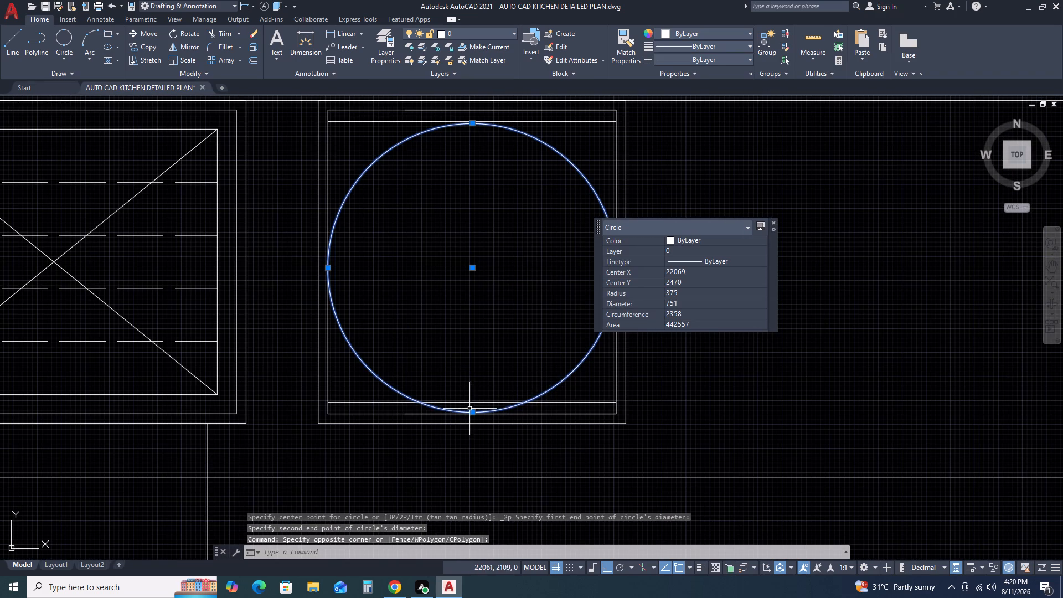
click(471, 413)
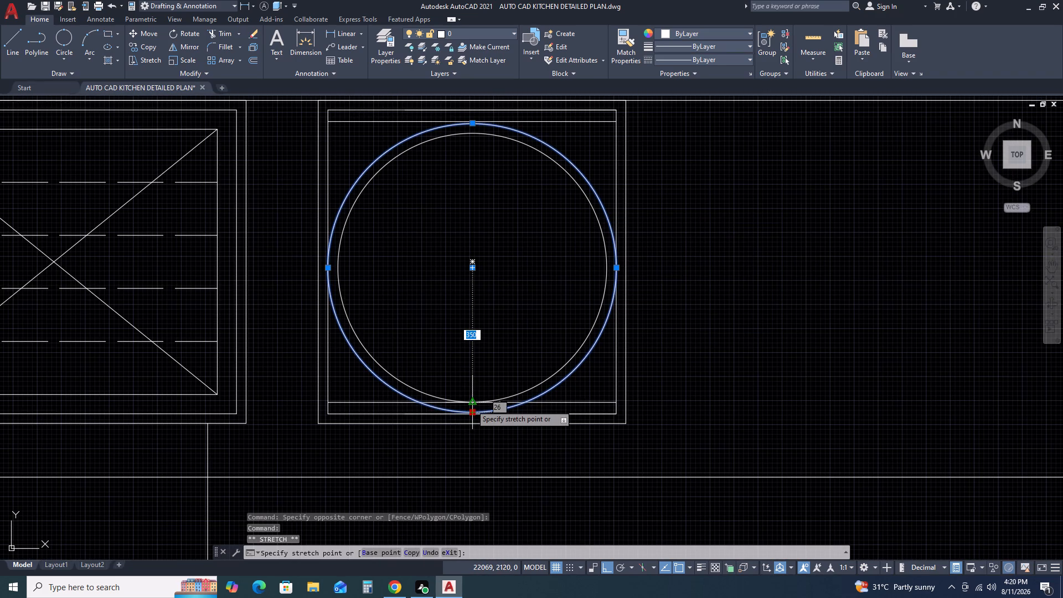
click(471, 405)
middle_drag(446, 327, 432, 362)
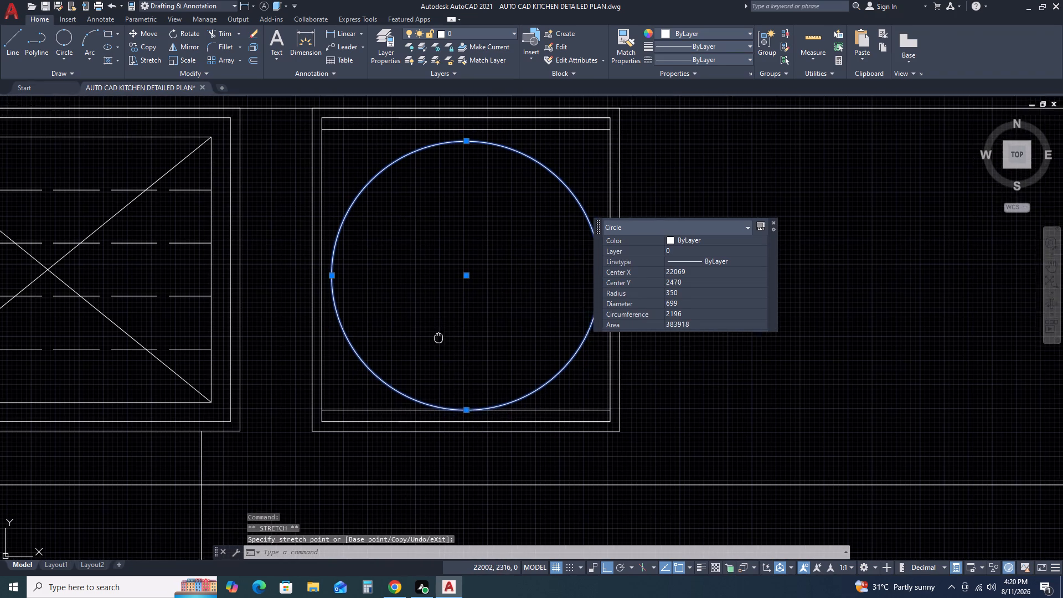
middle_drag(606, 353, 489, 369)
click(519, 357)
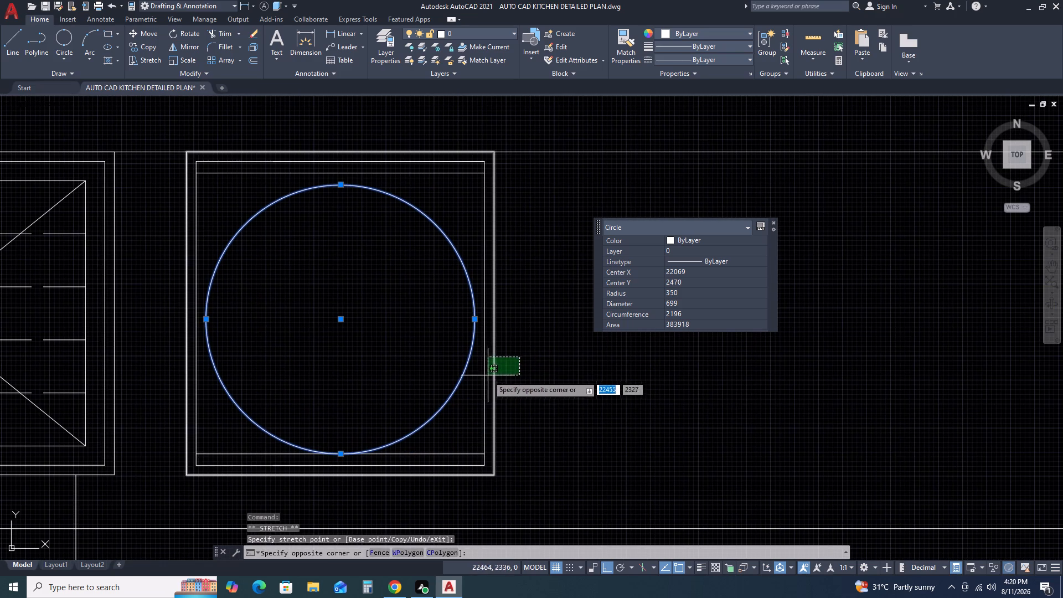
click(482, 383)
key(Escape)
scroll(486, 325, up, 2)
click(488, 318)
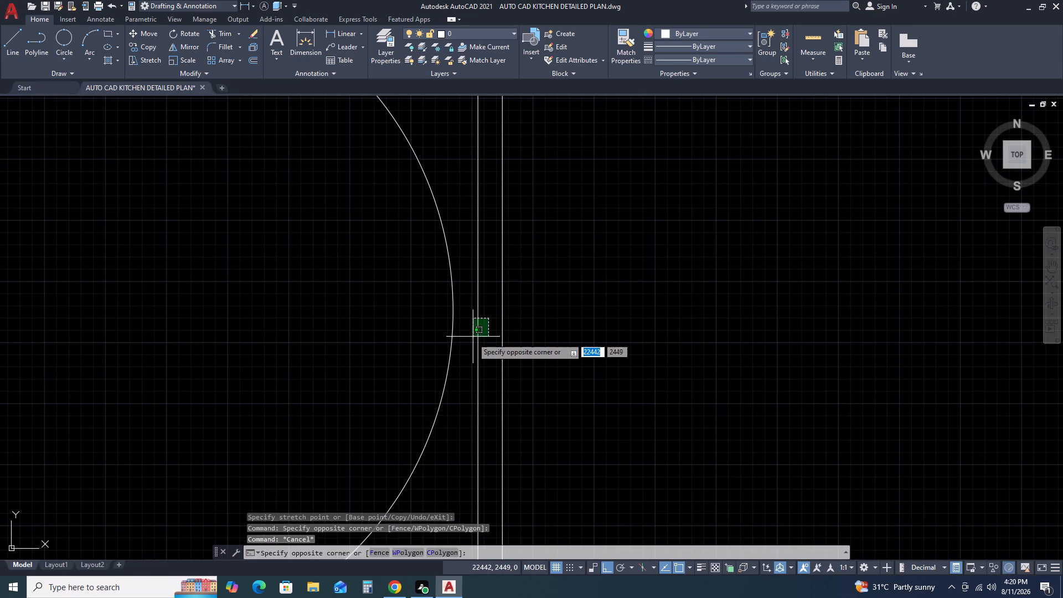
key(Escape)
Measure the horizontal gap between the circle's right side and the inner rectangle's right edge.
text(DLI)
key(space)
click(456, 310)
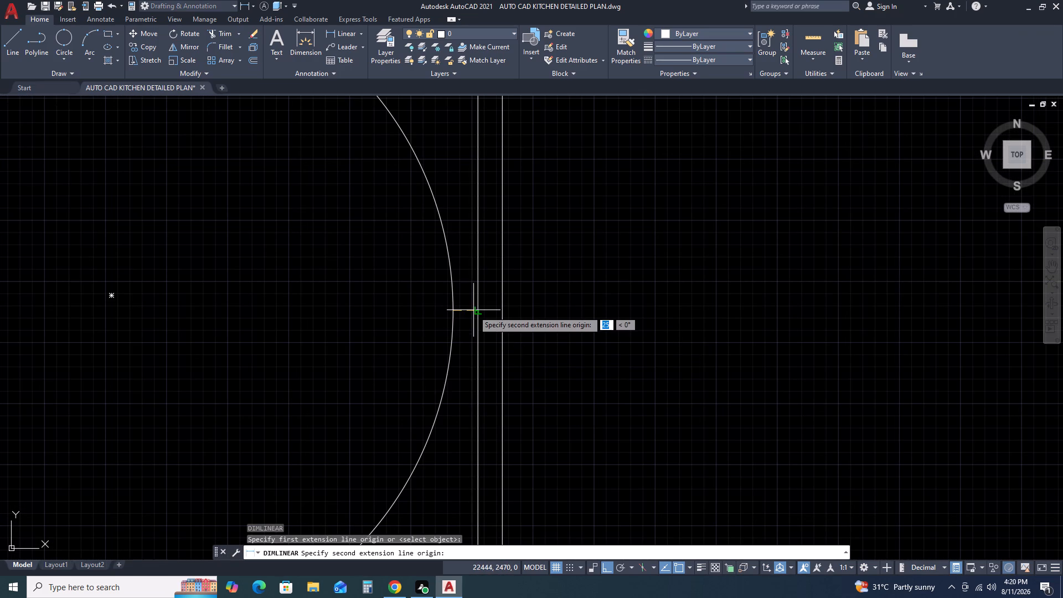
click(478, 311)
key(Escape)
Stretch the right edge of the circle cabinet's inner rectangle 25 to the left, toward the circle.
click(488, 298)
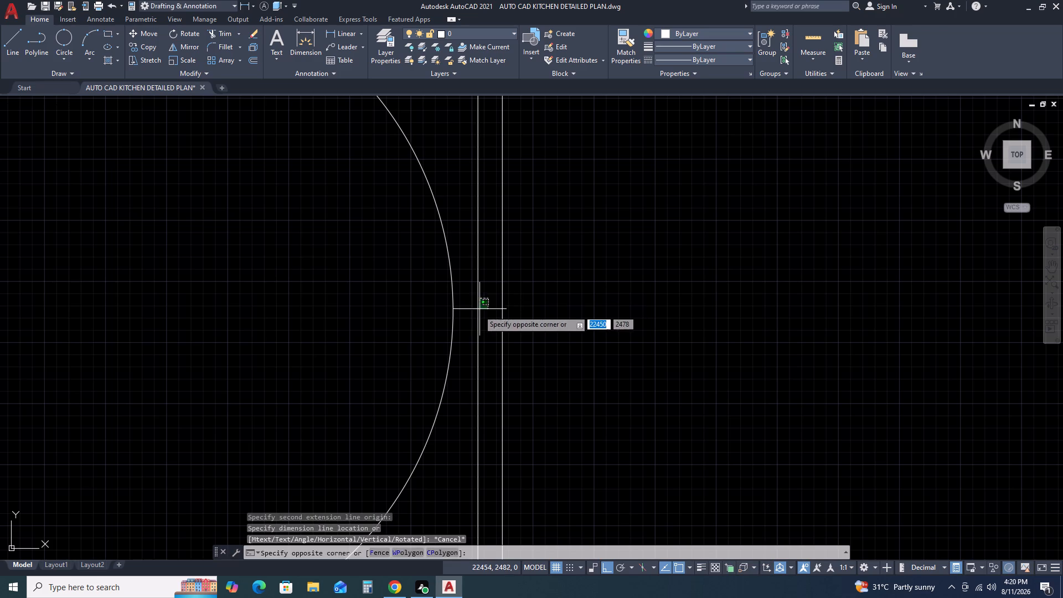
click(476, 313)
click(478, 296)
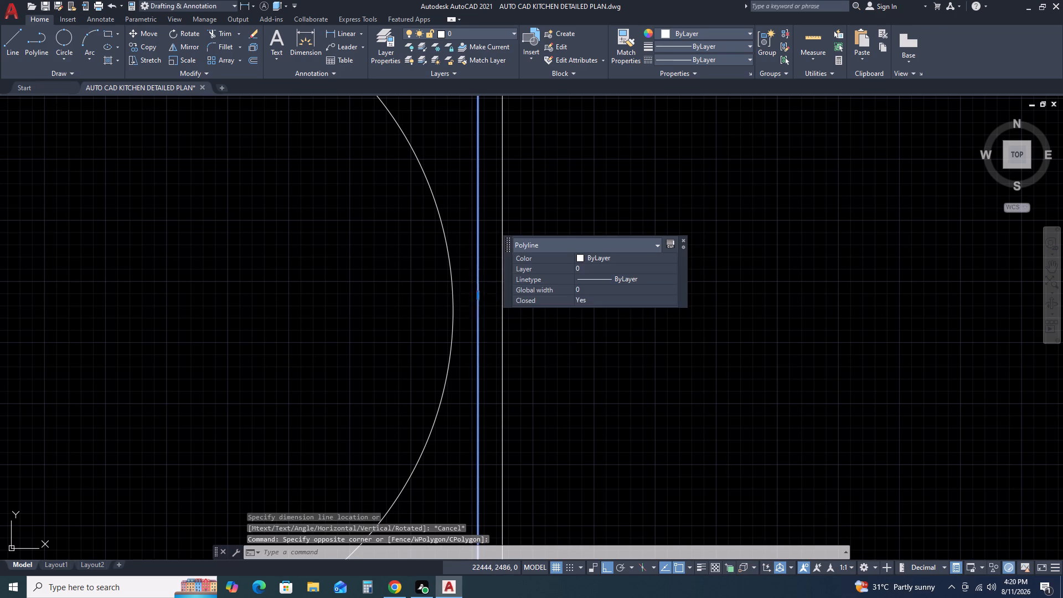
text(25)
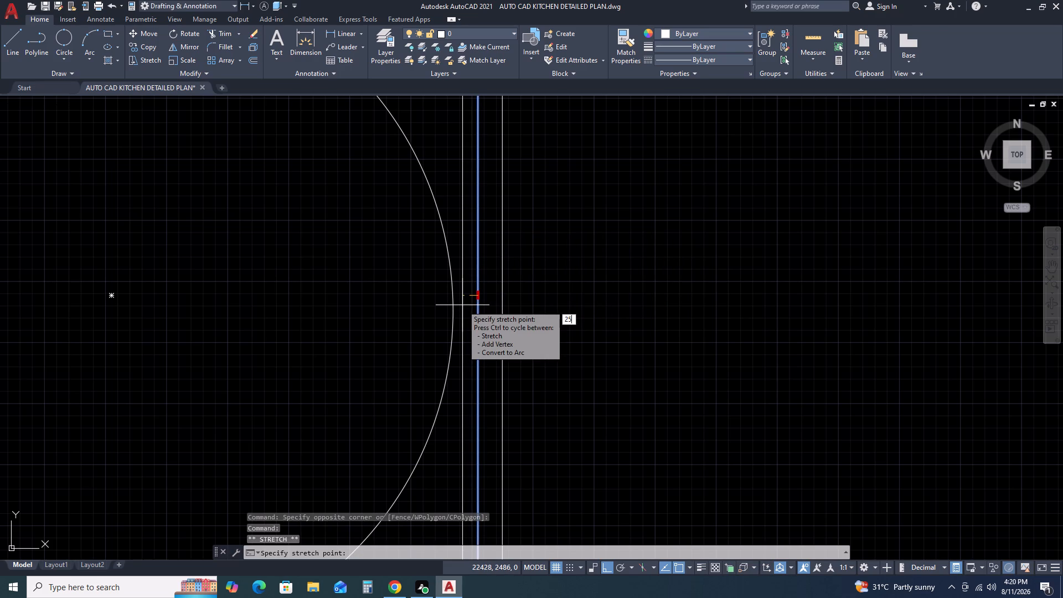
text(VC)
key(BackSpace)
key(BackSpace)
key(space)
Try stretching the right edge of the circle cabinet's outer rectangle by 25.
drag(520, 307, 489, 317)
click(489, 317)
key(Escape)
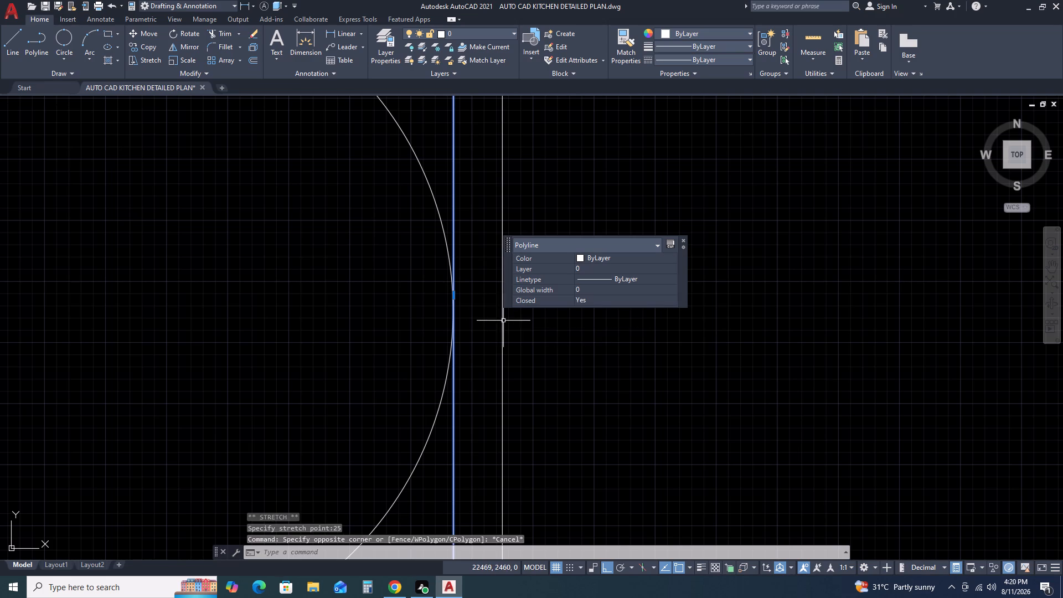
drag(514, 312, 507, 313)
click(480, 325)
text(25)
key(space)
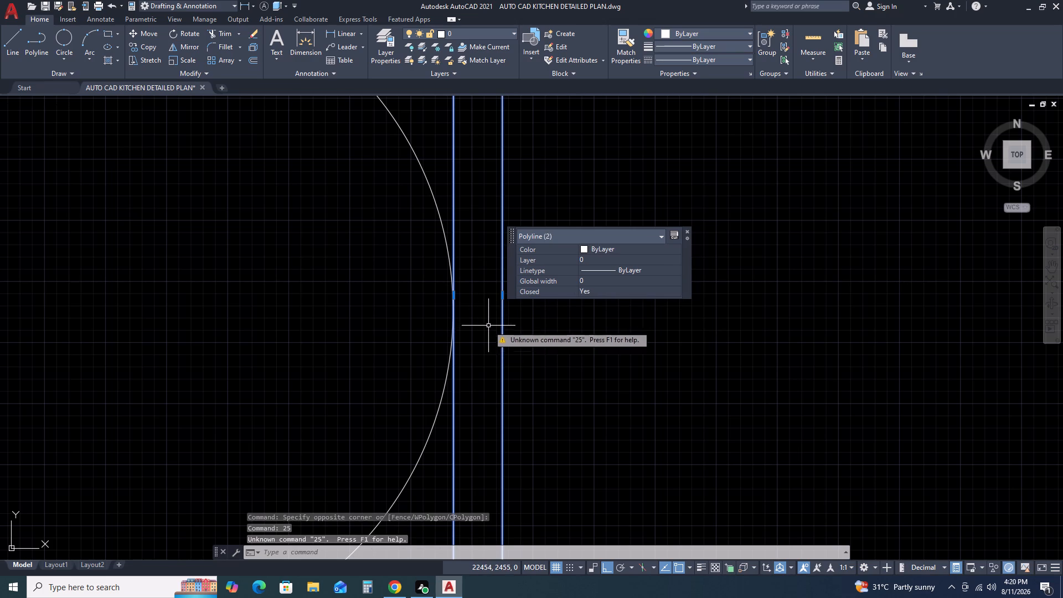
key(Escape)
Stretch the right edge of the circle cabinet's outer rectangle 25 to the left.
click(503, 293)
click(491, 319)
click(502, 294)
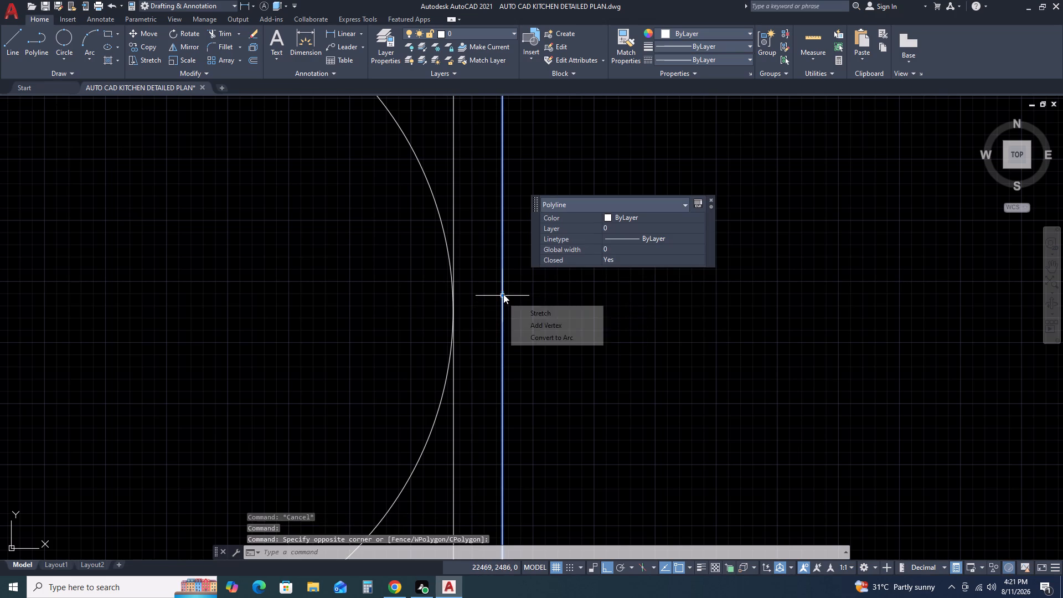
click(503, 293)
text(25)
key(space)
scroll(496, 298, down, 3)
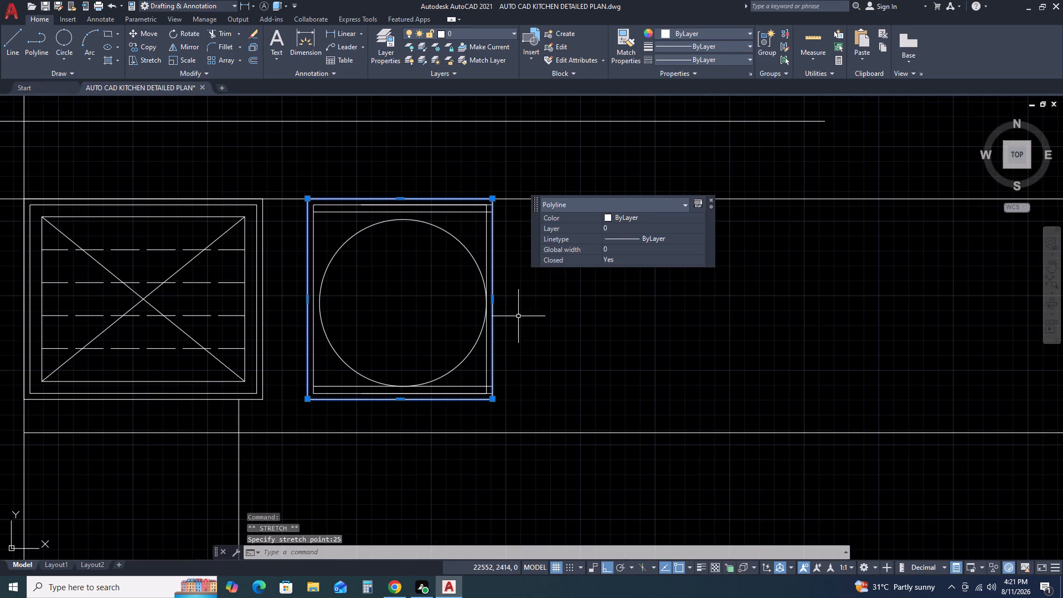
Stretch the left edge of the circle cabinet's inner rectangle to the circle's left quadrant.
scroll(317, 366, up, 2)
click(307, 321)
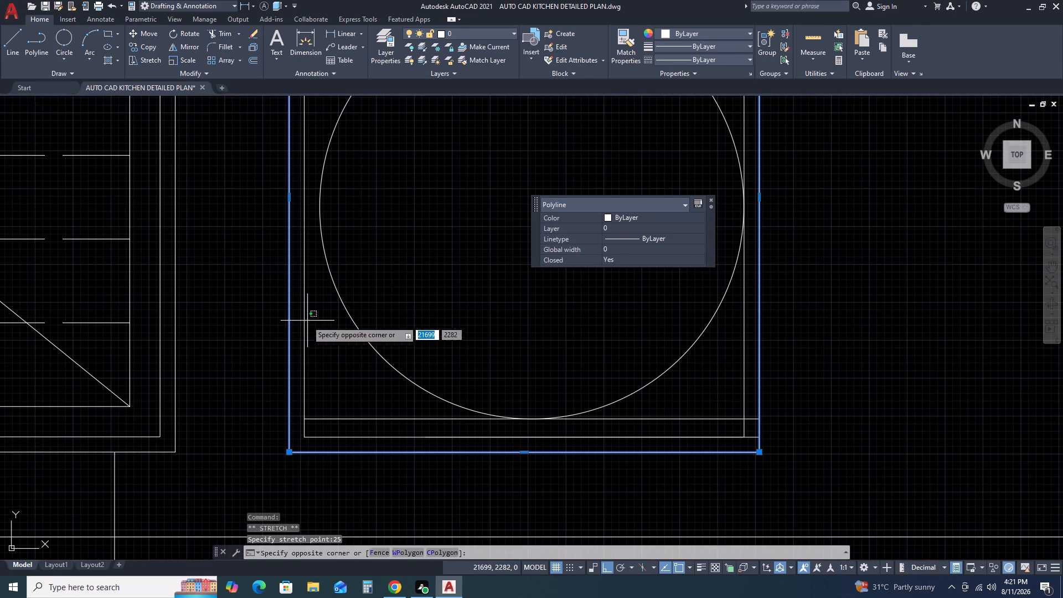
click(299, 329)
middle_drag(311, 322, 324, 399)
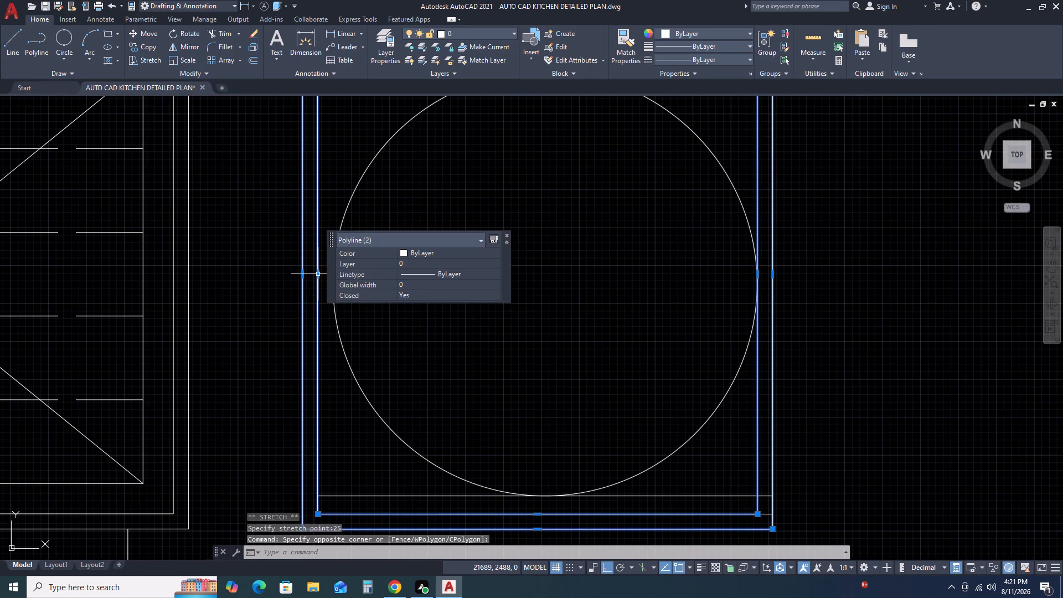
click(316, 272)
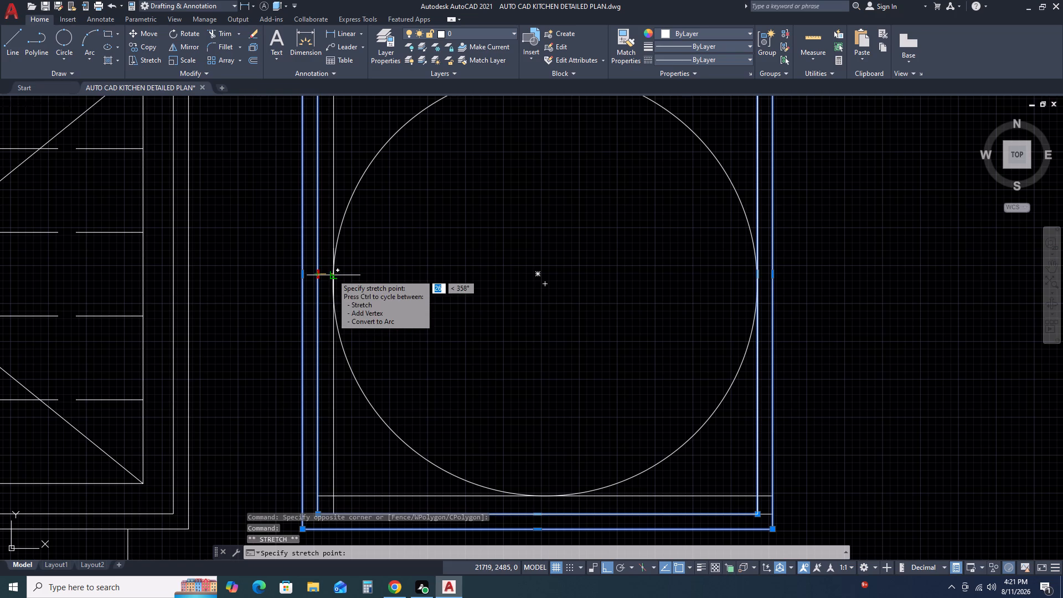
click(332, 274)
Stretch the left edge of the circle cabinet's outer rectangle 25 to the right, toward the circle.
click(302, 275)
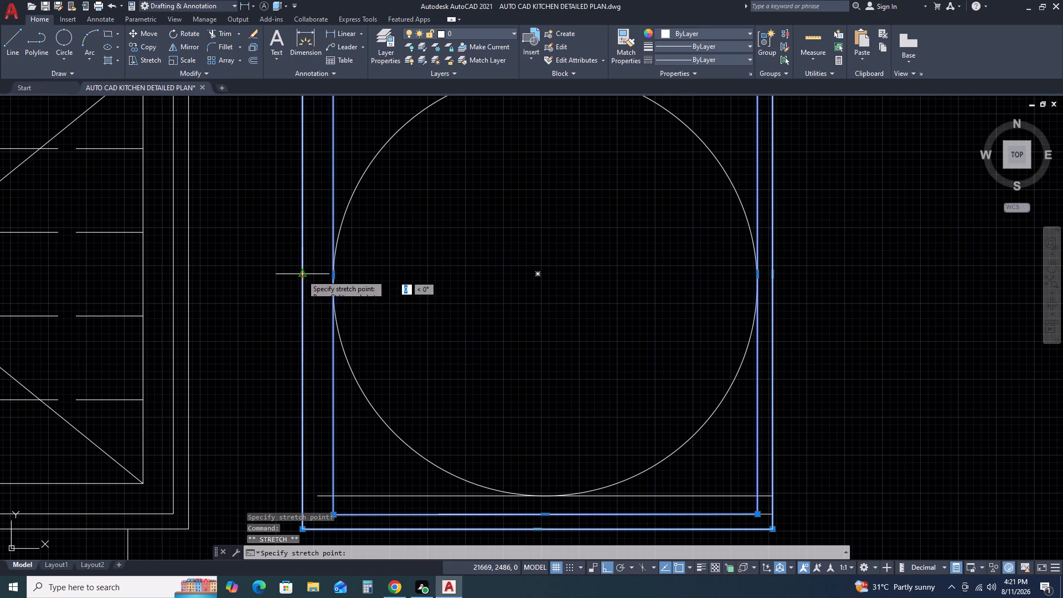
text(25)
key(space)
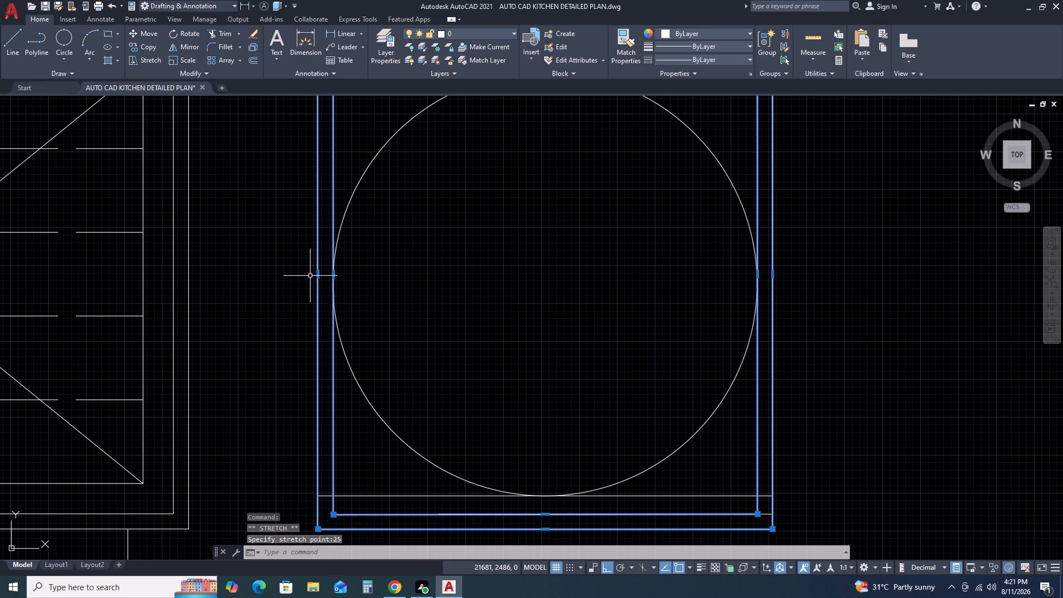
key(Escape)
Trim the horizontal line ends sticking out between the inner and outer rectangles at both bottom corners of the circle cabinet.
scroll(312, 278, down, 2)
scroll(310, 367, up, 2)
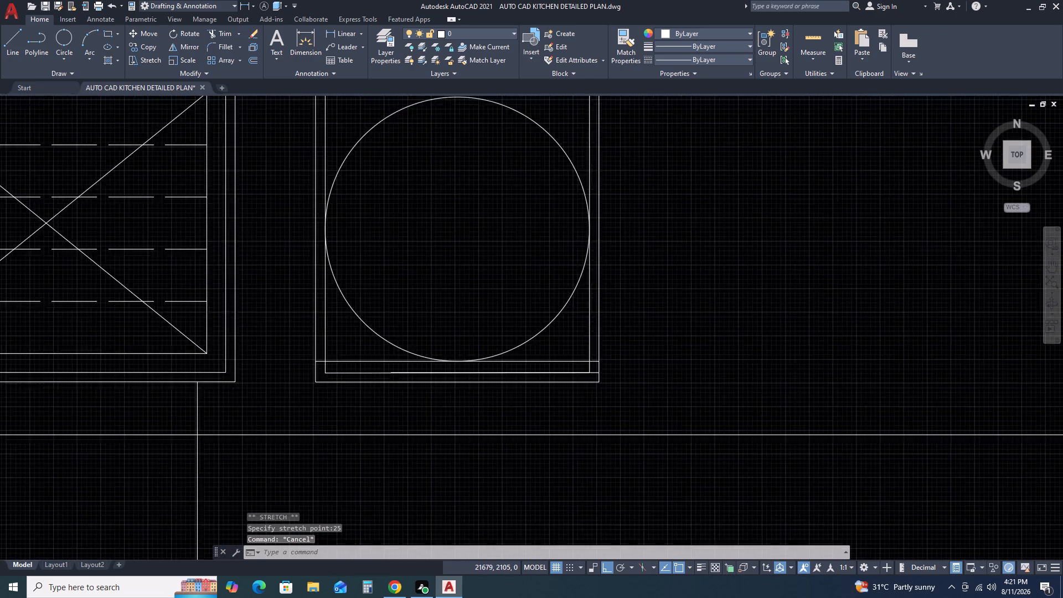
text(TR)
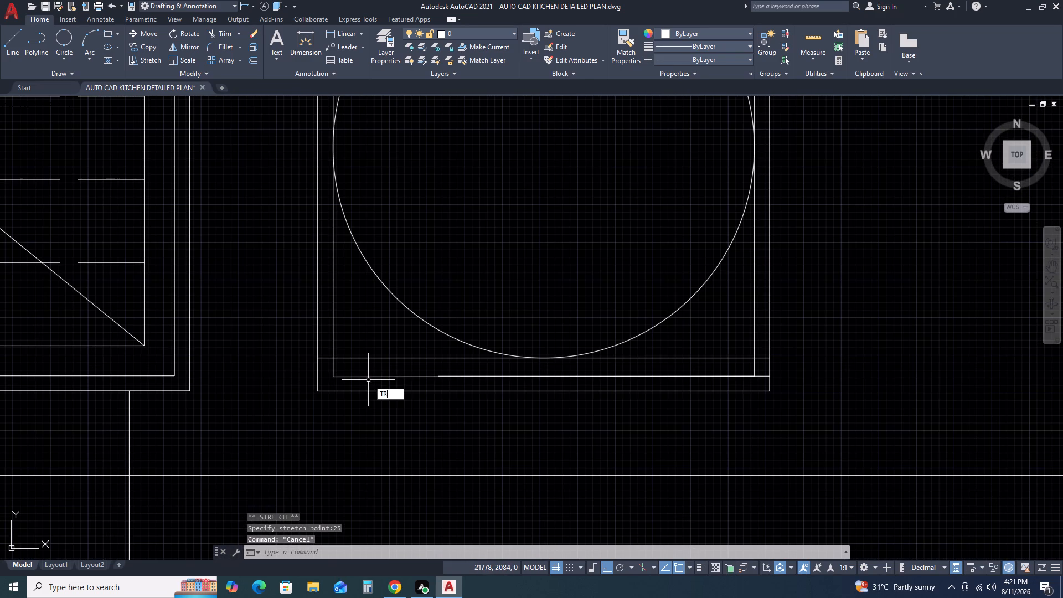
key(space)
scroll(322, 366, up, 1)
drag(326, 373, 327, 361)
click(326, 297)
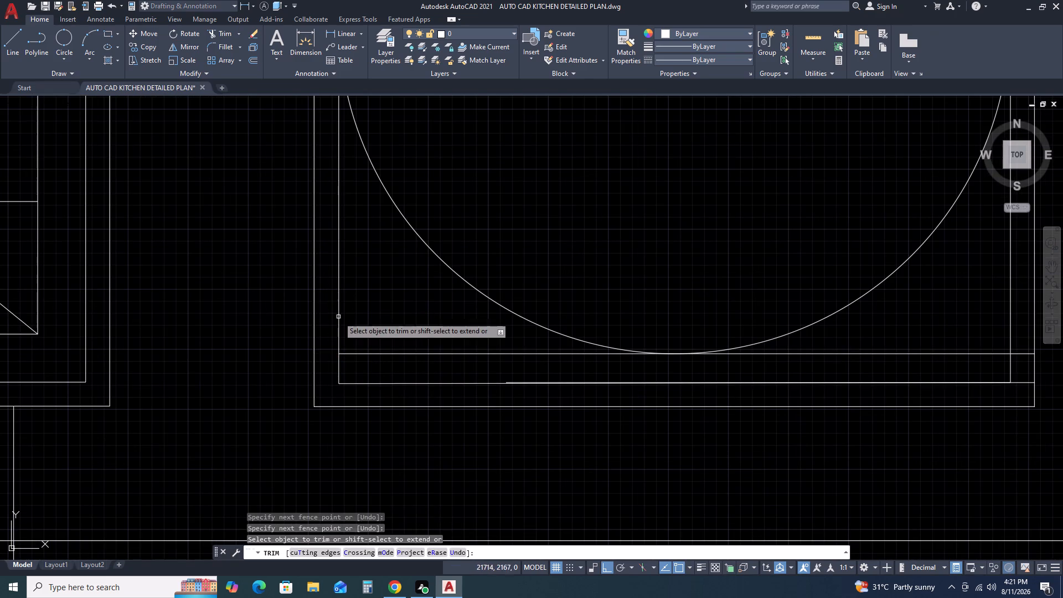
scroll(345, 339, down, 4)
scroll(447, 345, up, 6)
drag(445, 358, 445, 348)
click(449, 225)
scroll(452, 241, down, 5)
Trim the horizontal line ends between the rectangles at the circle cabinet's top corners, plus the extra line pieces along its top edges.
scroll(497, 310, down, 2)
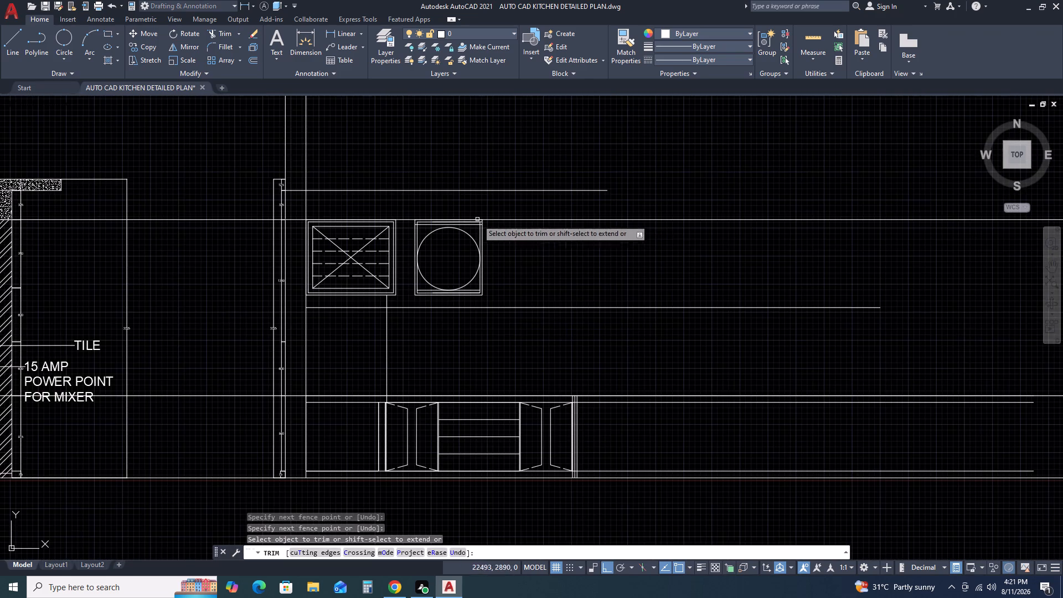
scroll(460, 222, up, 3)
scroll(523, 244, up, 3)
click(557, 146)
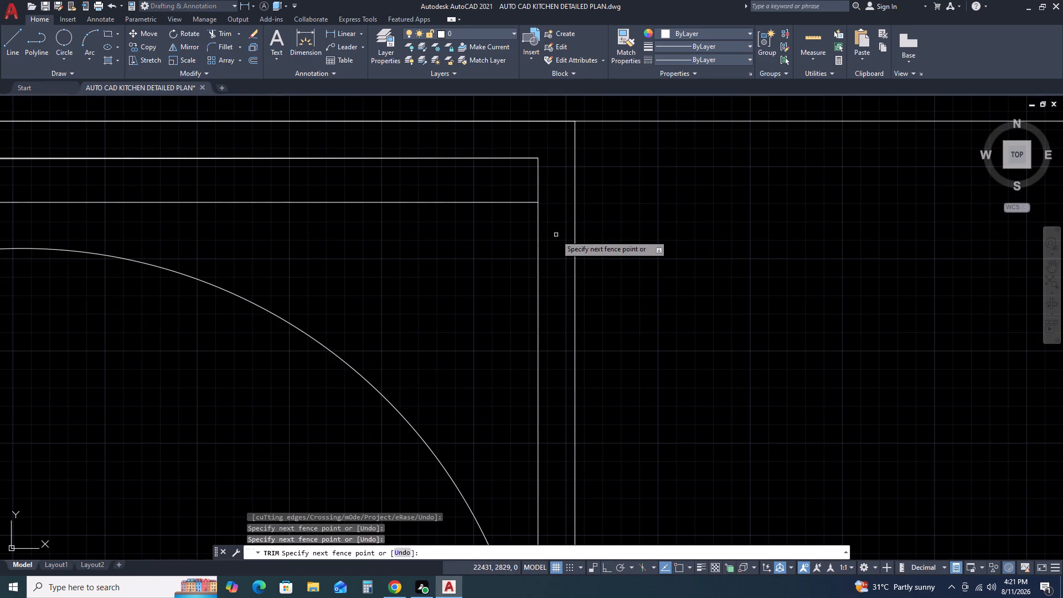
click(556, 235)
scroll(556, 235, down, 5)
scroll(383, 226, up, 4)
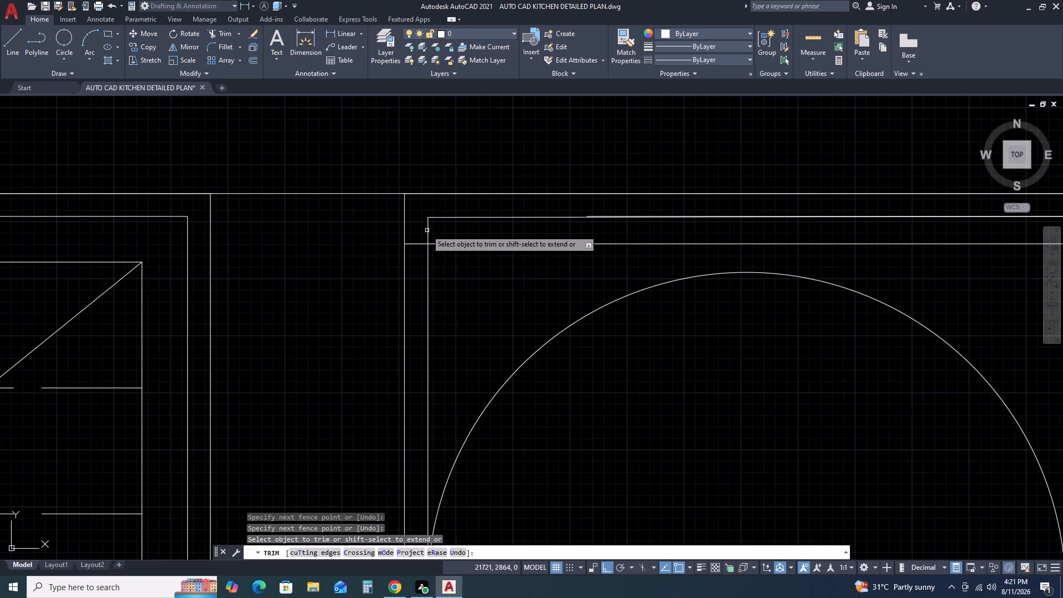
click(415, 222)
click(412, 267)
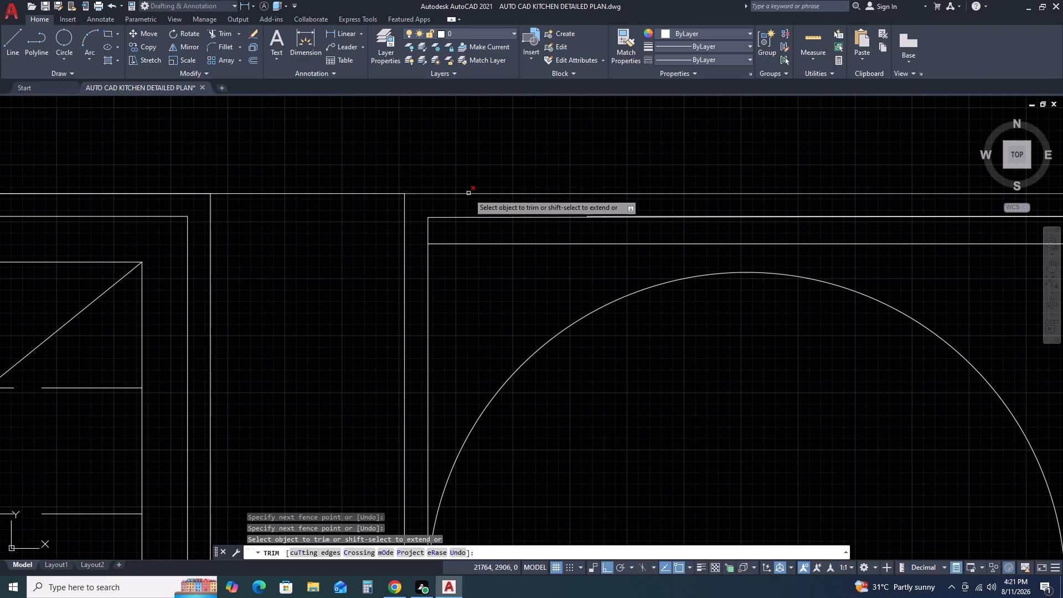
click(468, 193)
scroll(350, 248, down, 3)
scroll(468, 243, up, 2)
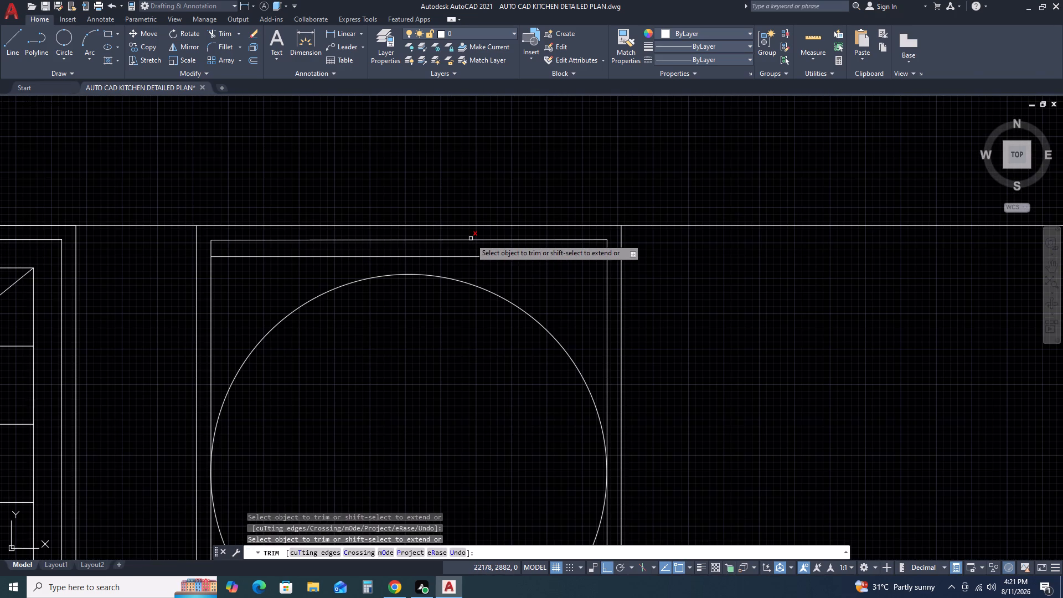
click(471, 239)
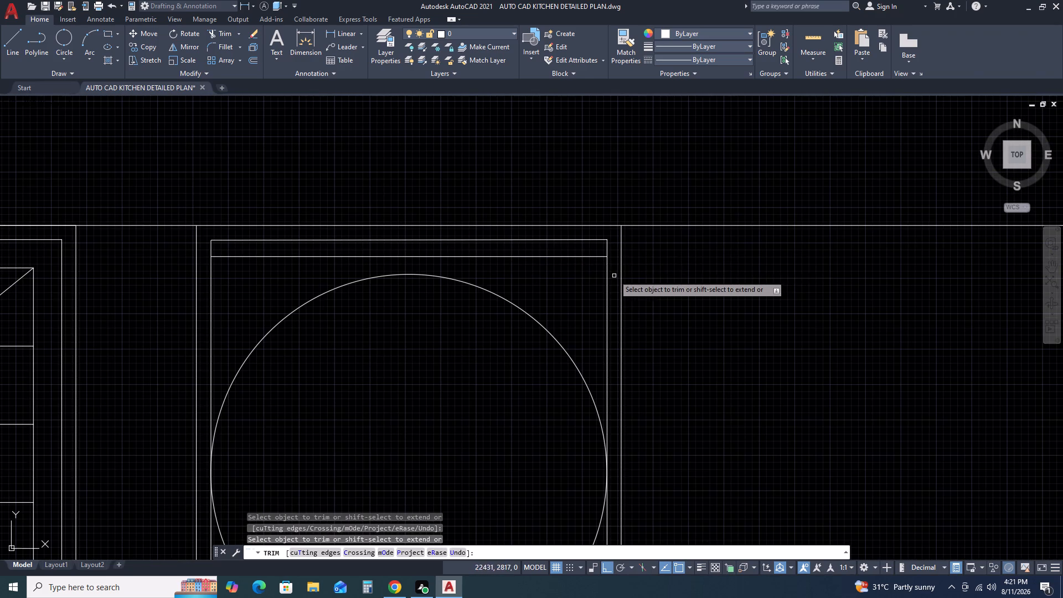
scroll(627, 271, down, 2)
middle_drag(635, 261, 629, 252)
key(Escape)
Draw a horizontal line across the circle from its left quadrant to its right quadrant.
scroll(641, 280, down, 1)
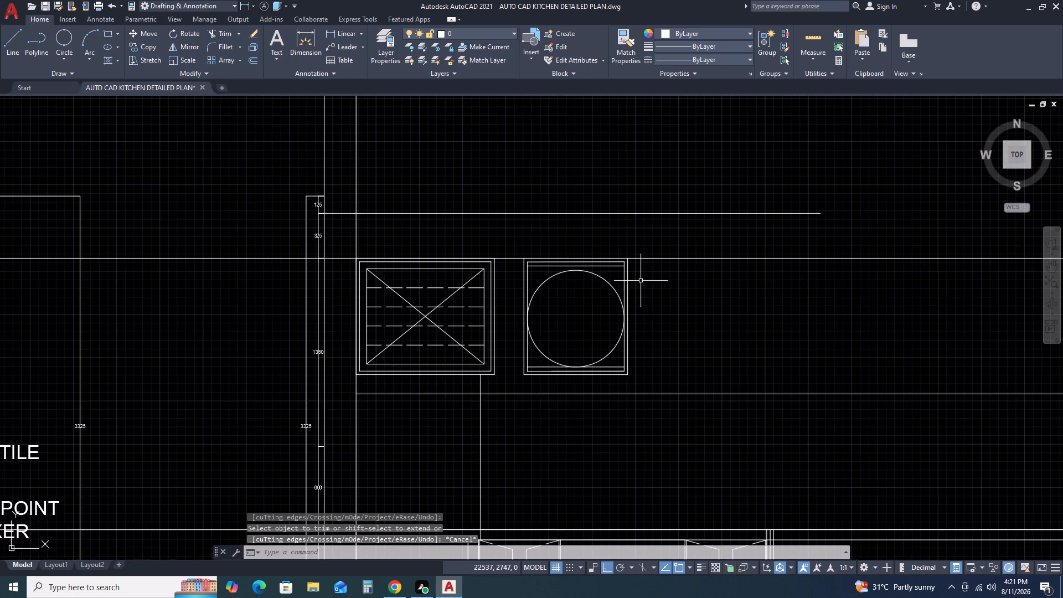
middle_drag(652, 308, 615, 251)
scroll(647, 301, down, 1)
scroll(608, 262, up, 3)
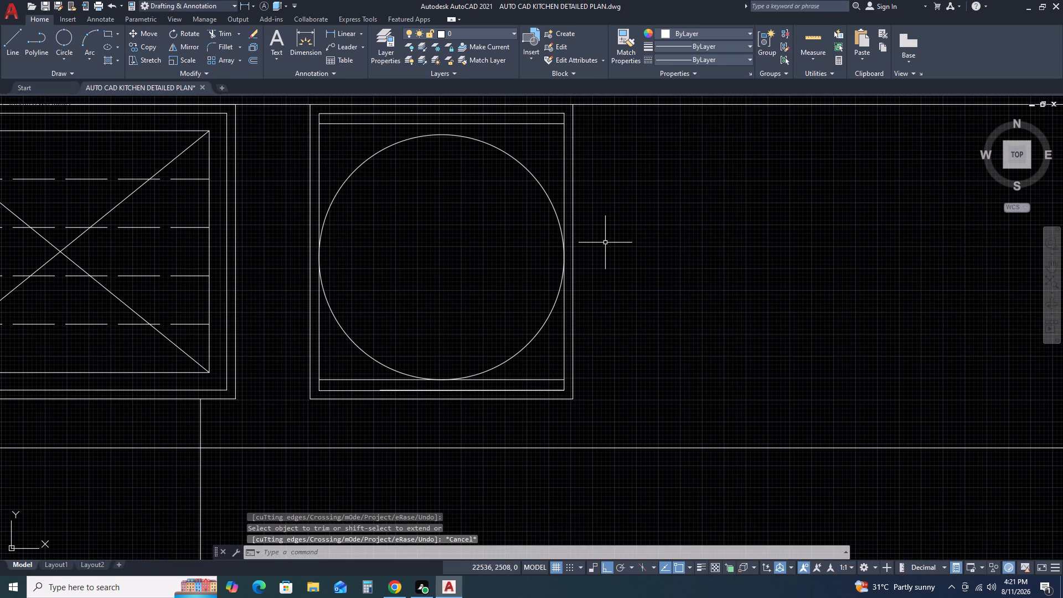
scroll(606, 243, up, 1)
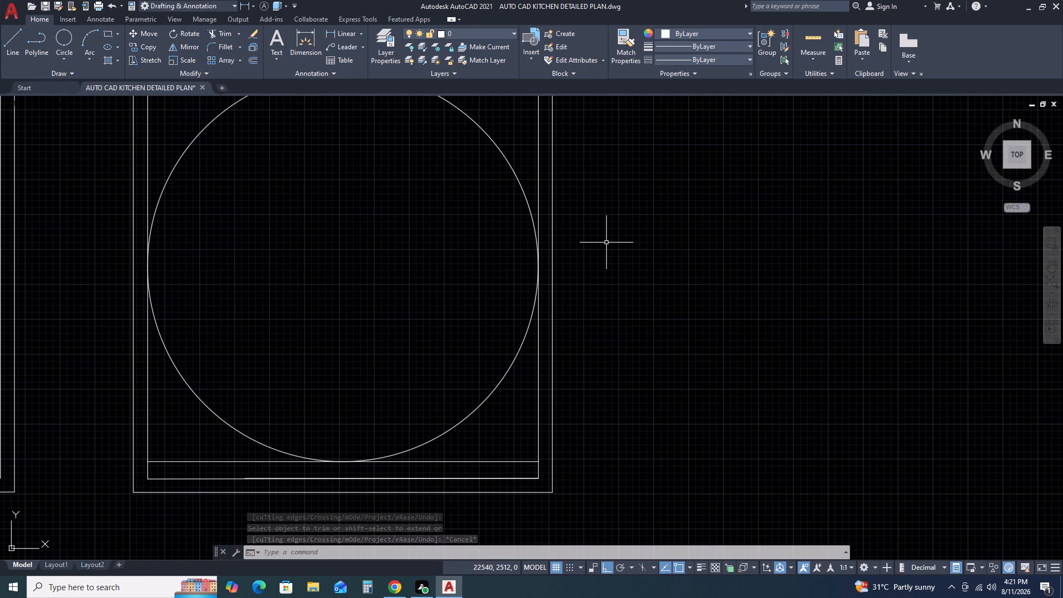
key(l)
key(space)
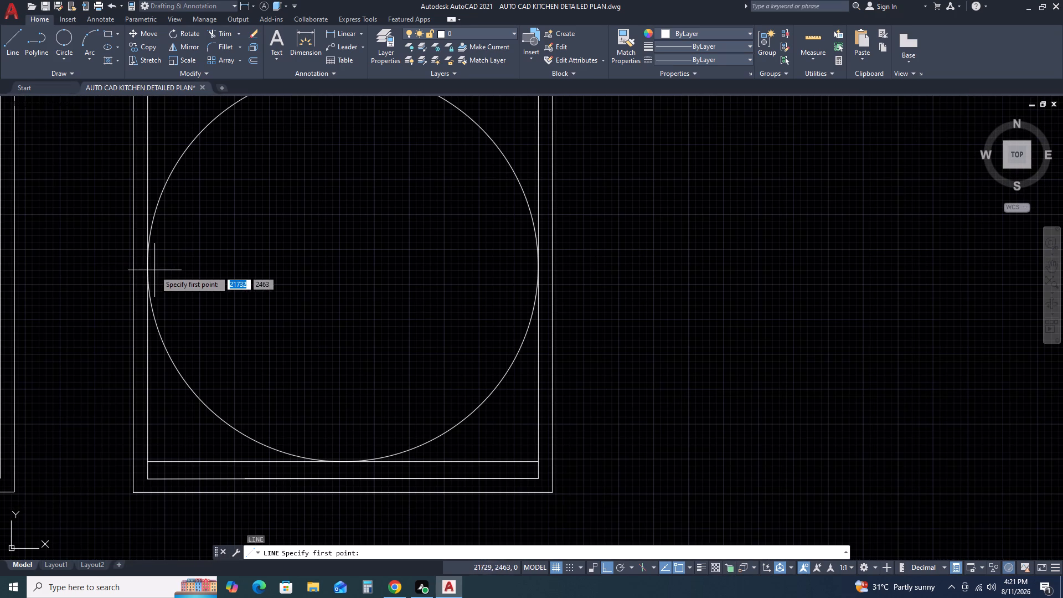
click(147, 267)
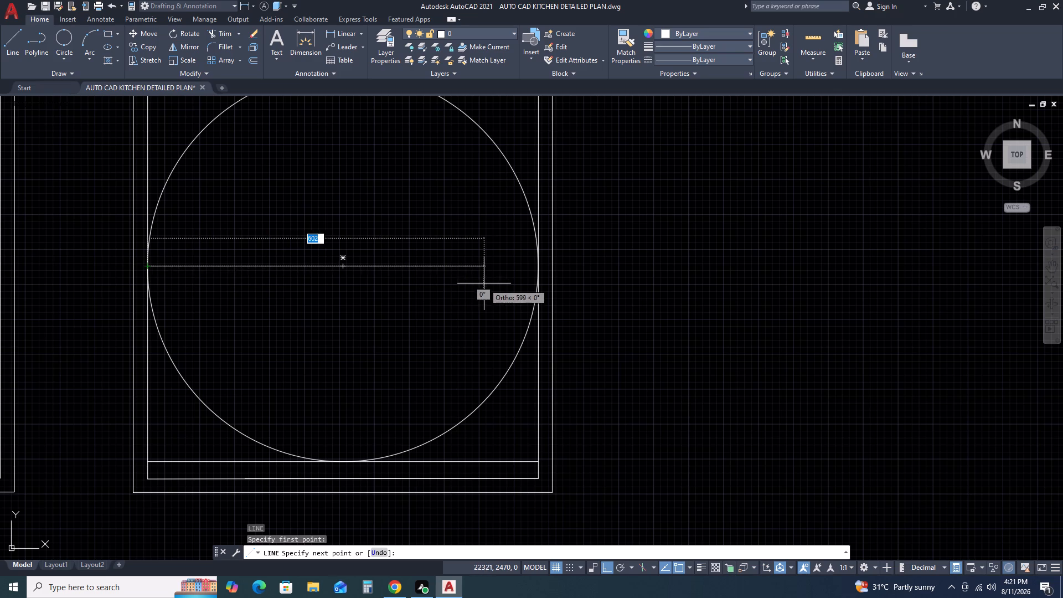
click(538, 270)
key(space)
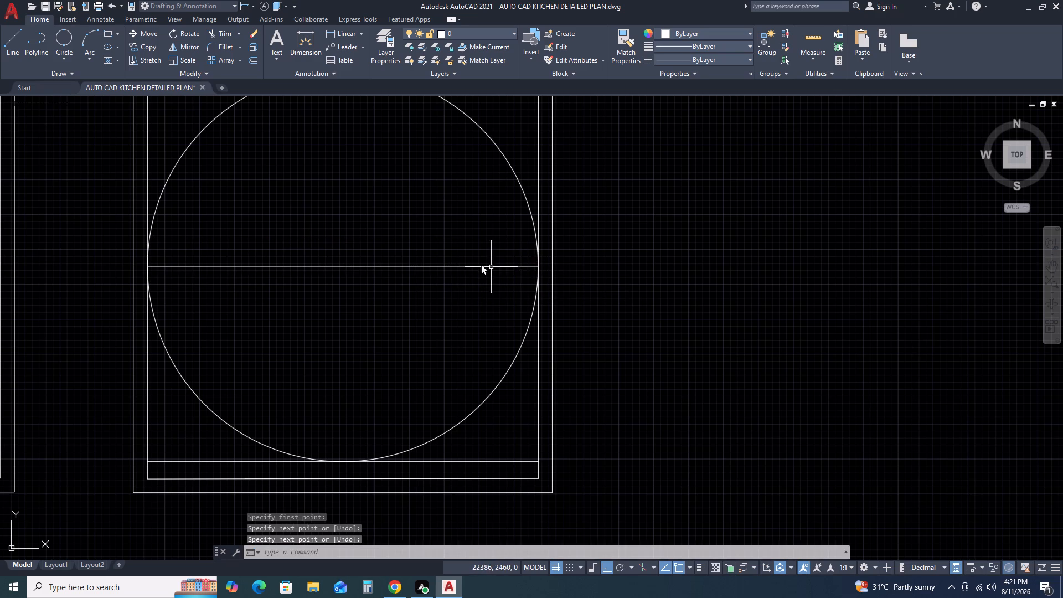
Draw a vertical line across the circle from its top quadrant to its bottom quadrant.
key(space)
scroll(364, 193, down, 2)
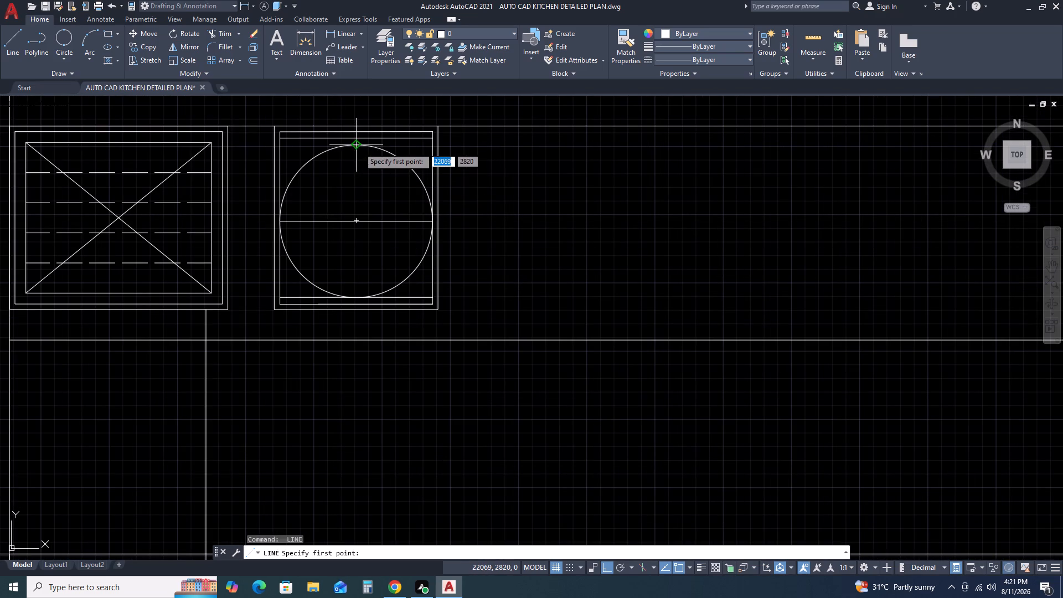
click(359, 147)
click(356, 295)
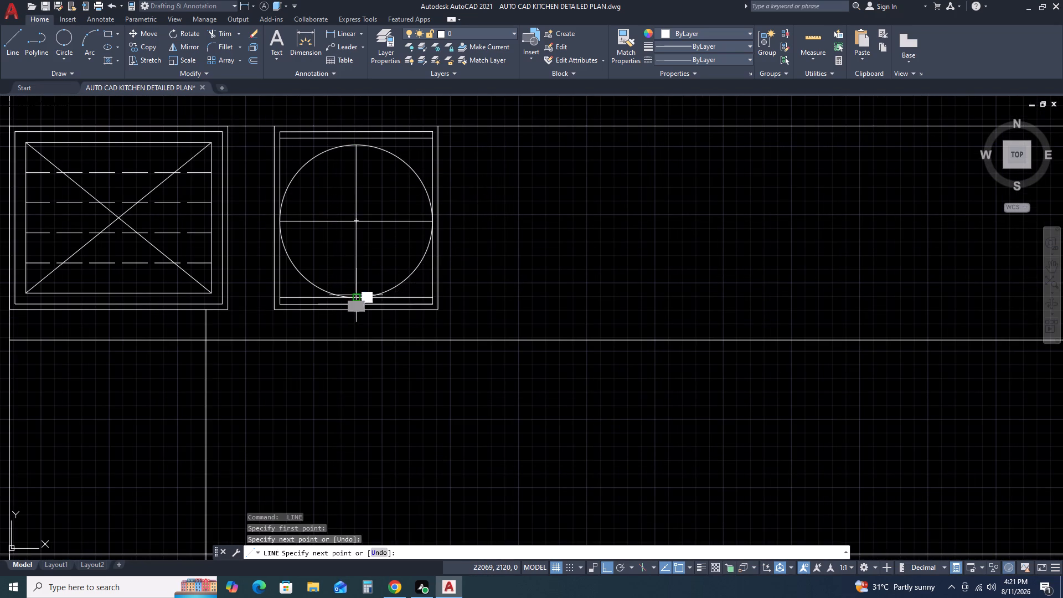
key(space)
Draw a diagonal line across the circle from its upper-left arc to its lower-right arc.
key(space)
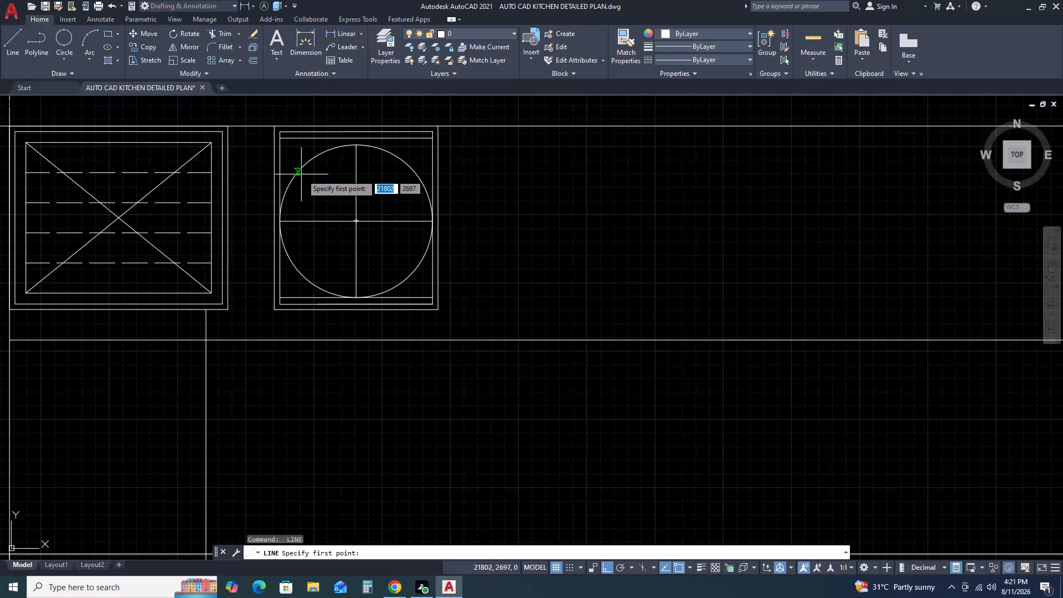
click(301, 173)
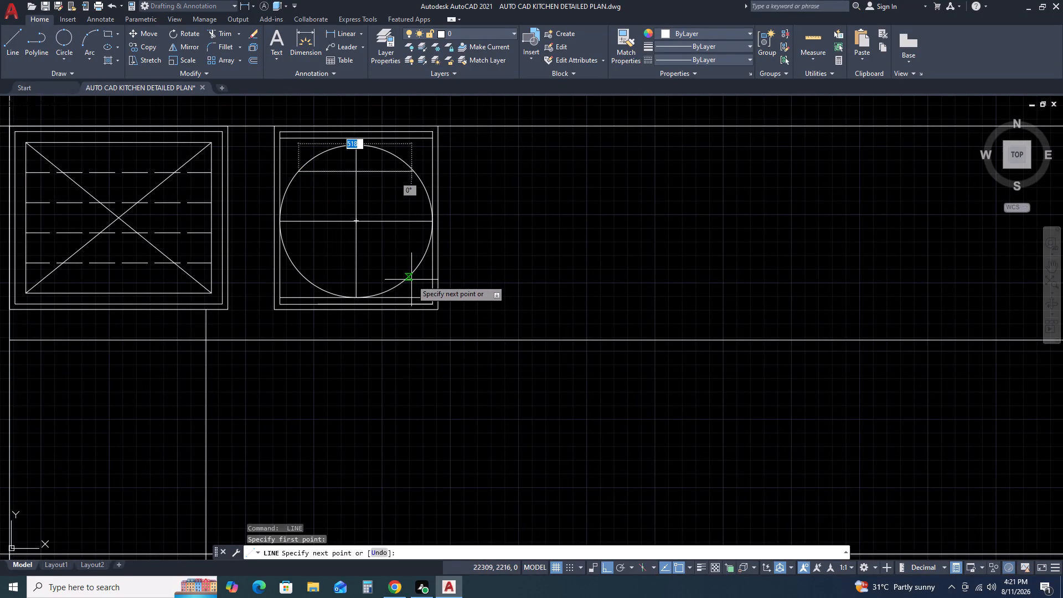
click(411, 280)
key(space)
key(Escape)
Shift the diagonal line by its midpoint onto the circle's centre.
click(372, 238)
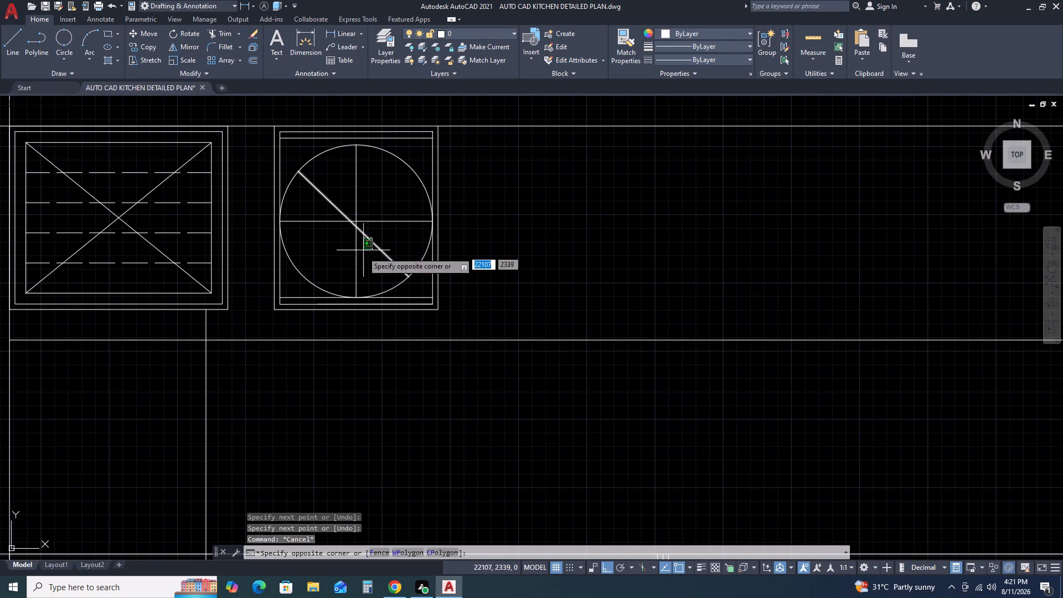
click(362, 252)
scroll(355, 228, up, 2)
click(350, 222)
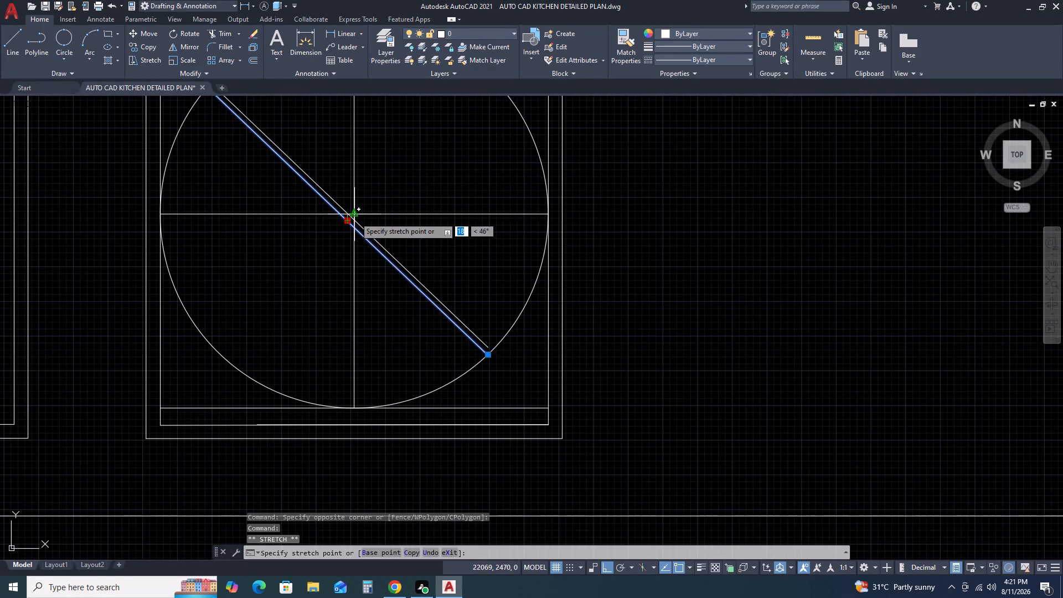
click(355, 216)
Draw a second diagonal line across the circle from its lower-left arc to its upper-right arc.
key(space)
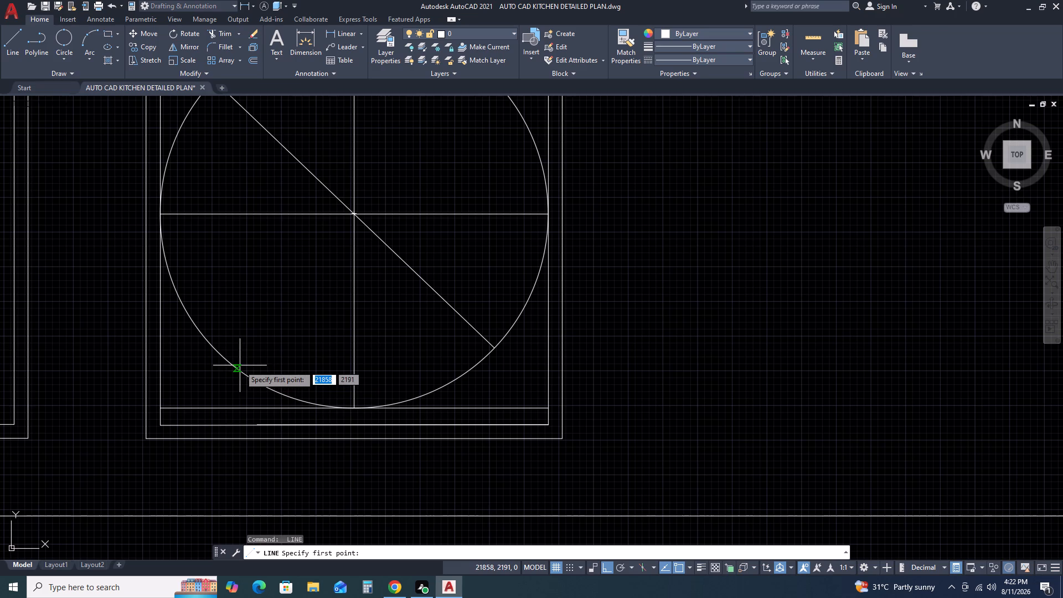
click(235, 368)
middle_drag(464, 157, 453, 231)
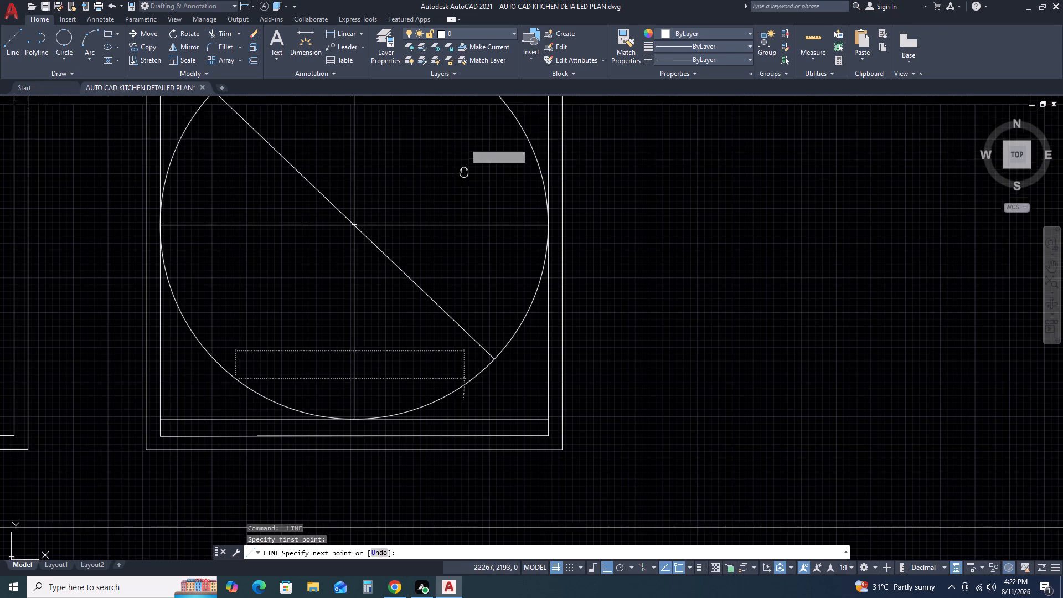
middle_drag(453, 231, 438, 282)
click(451, 194)
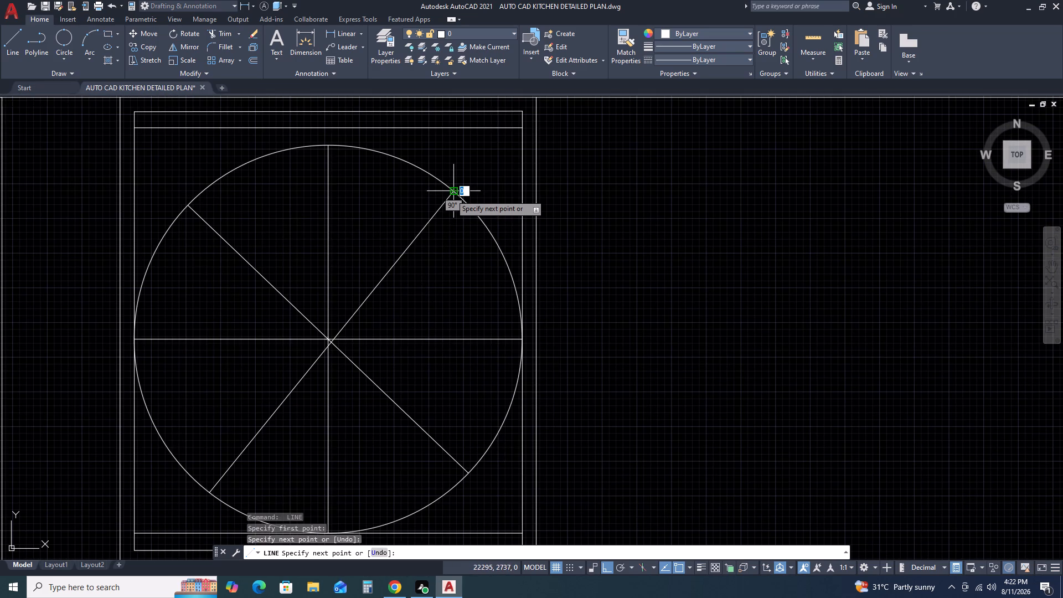
key(Escape)
Move the second diagonal line from its crossing with the first diagonal onto the circle's centre.
click(430, 240)
click(414, 231)
key(m)
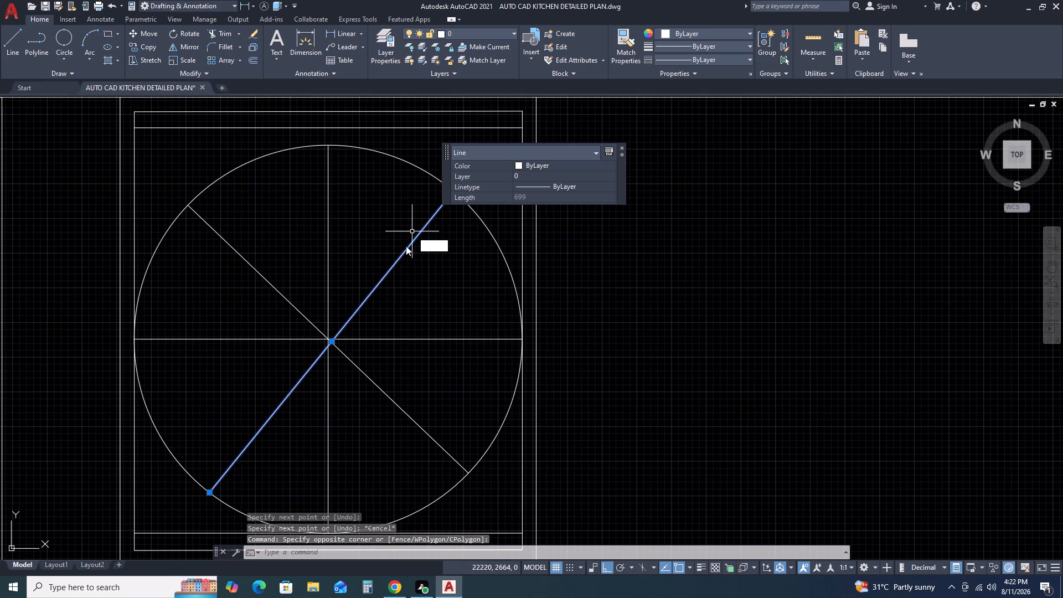
key(space)
scroll(332, 351, up, 2)
click(326, 331)
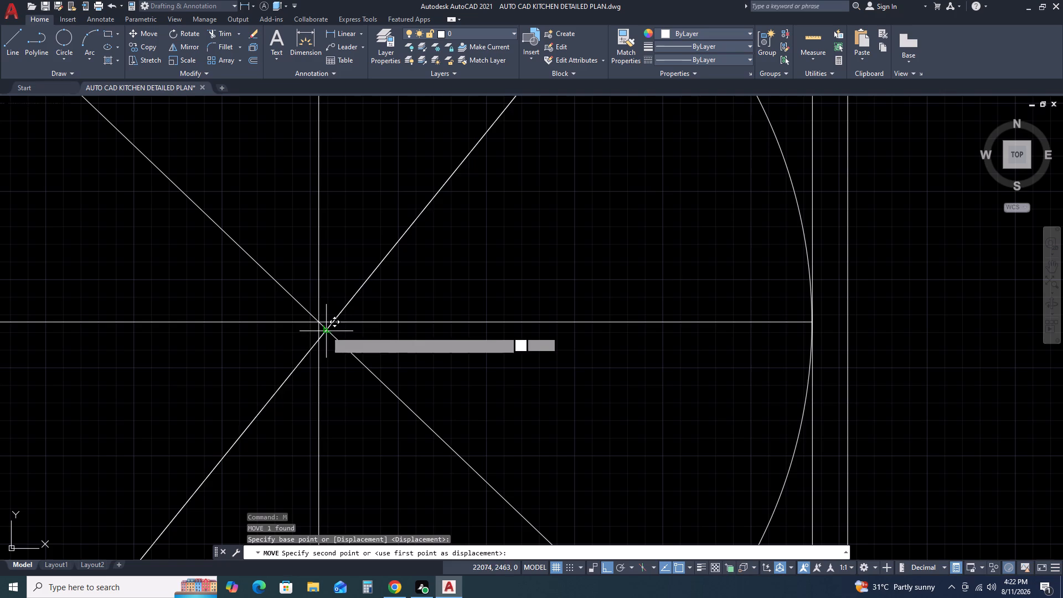
click(316, 321)
key(Escape)
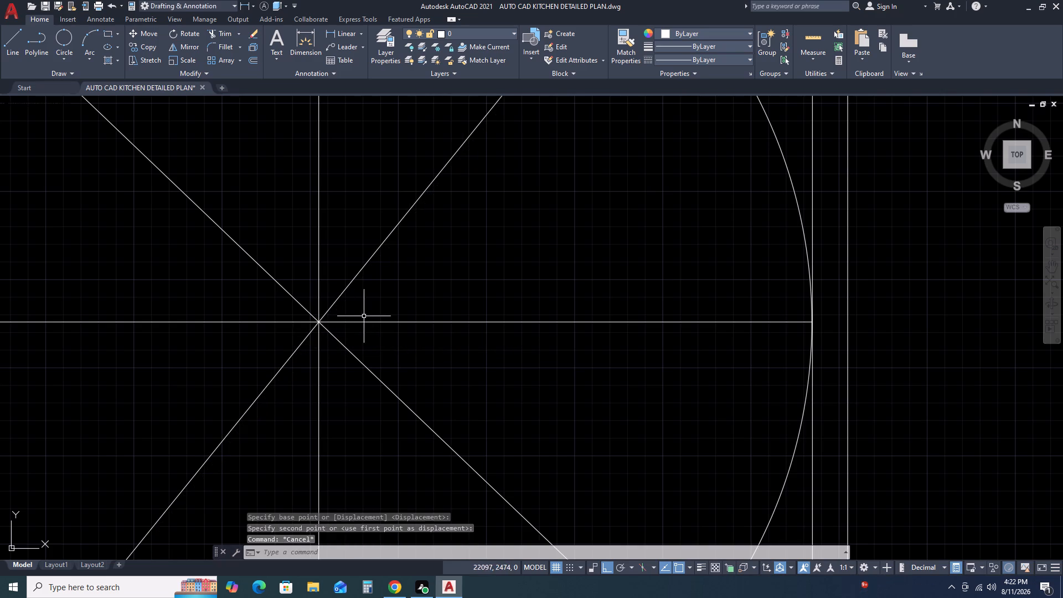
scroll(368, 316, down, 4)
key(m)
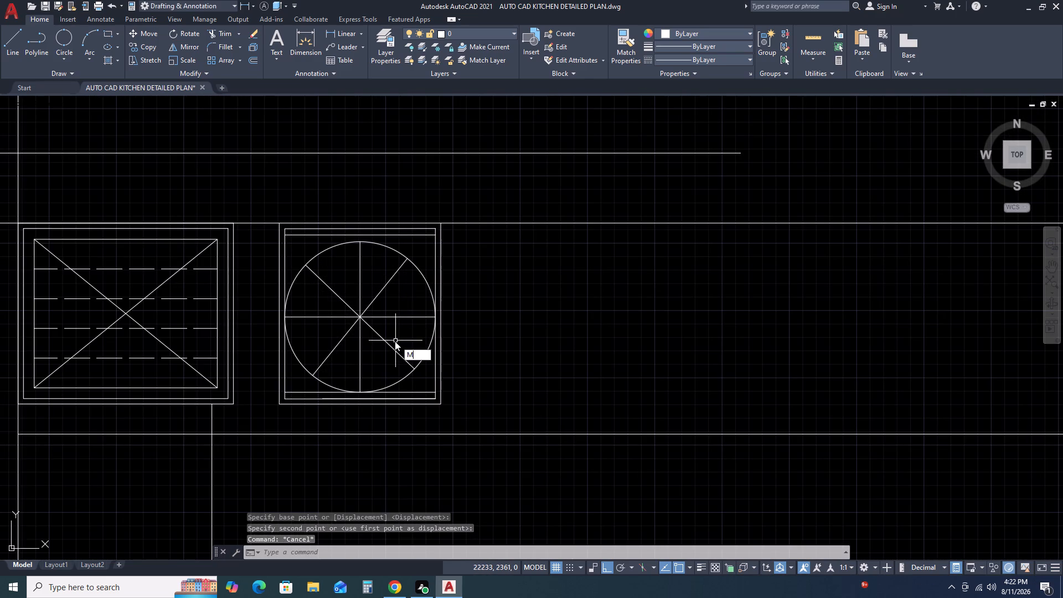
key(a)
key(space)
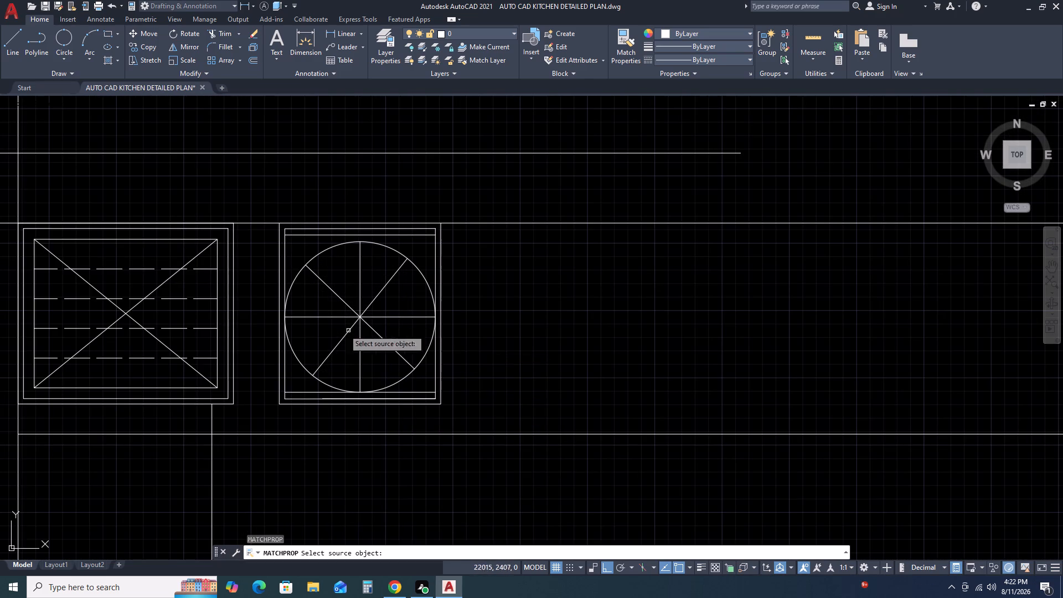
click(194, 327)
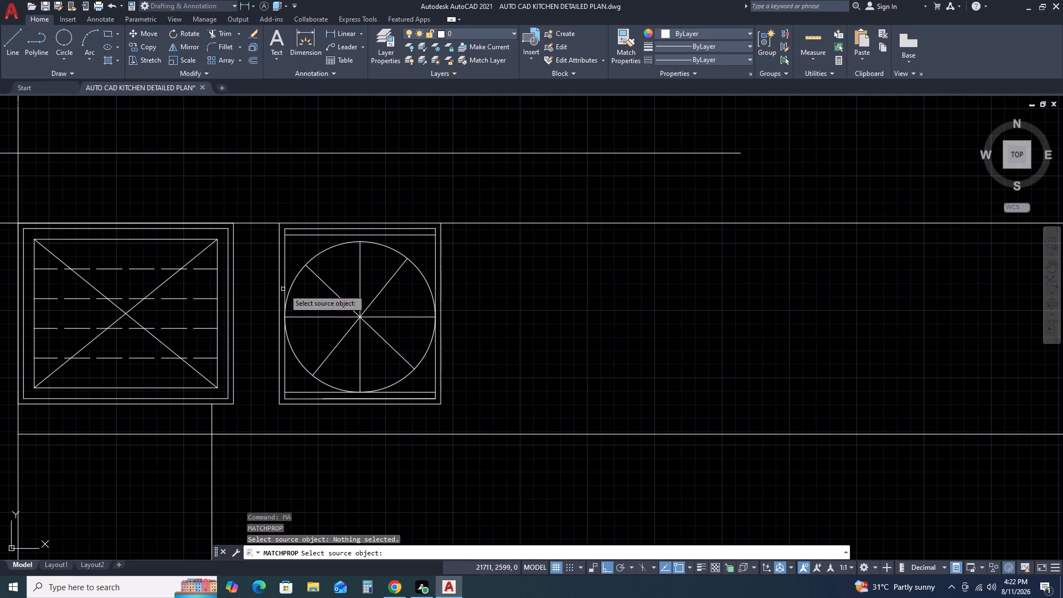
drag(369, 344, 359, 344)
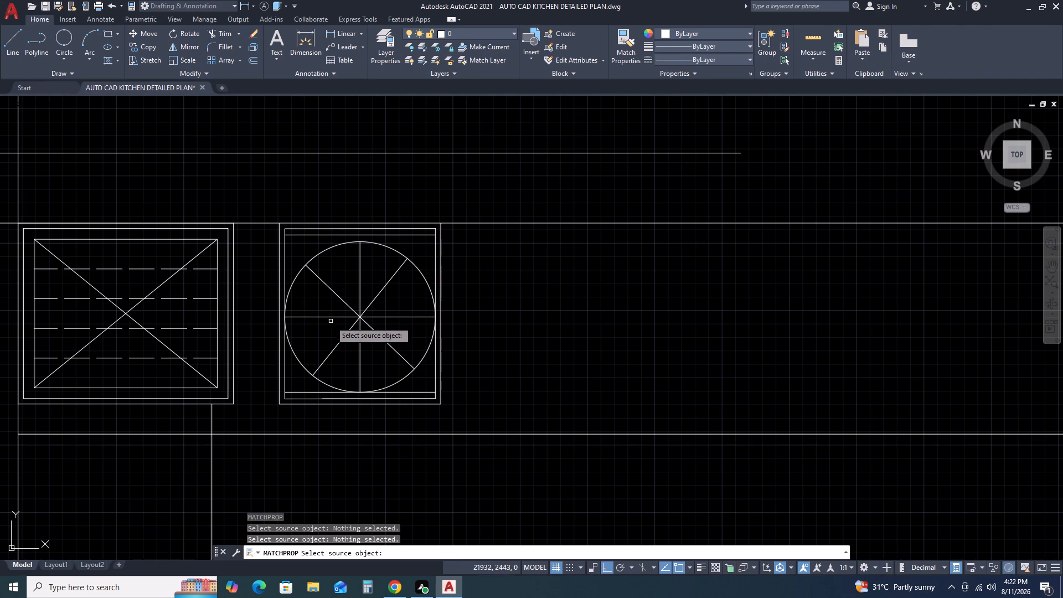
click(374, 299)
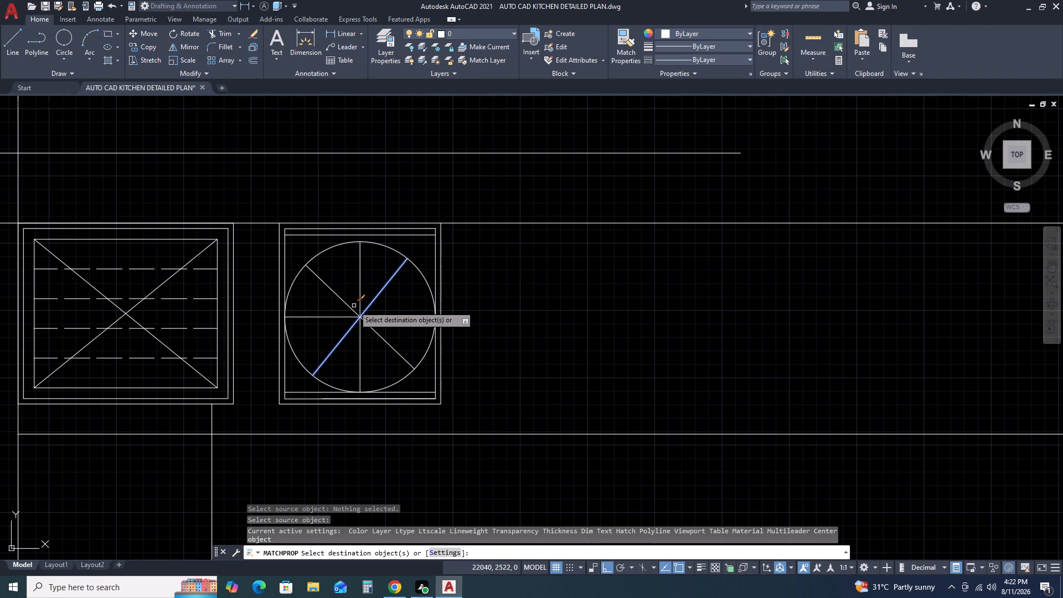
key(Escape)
Match the properties of a dashed shelf line in the crossed cabinet onto the circle's horizontal, vertical and diagonal lines.
click(211, 334)
click(183, 322)
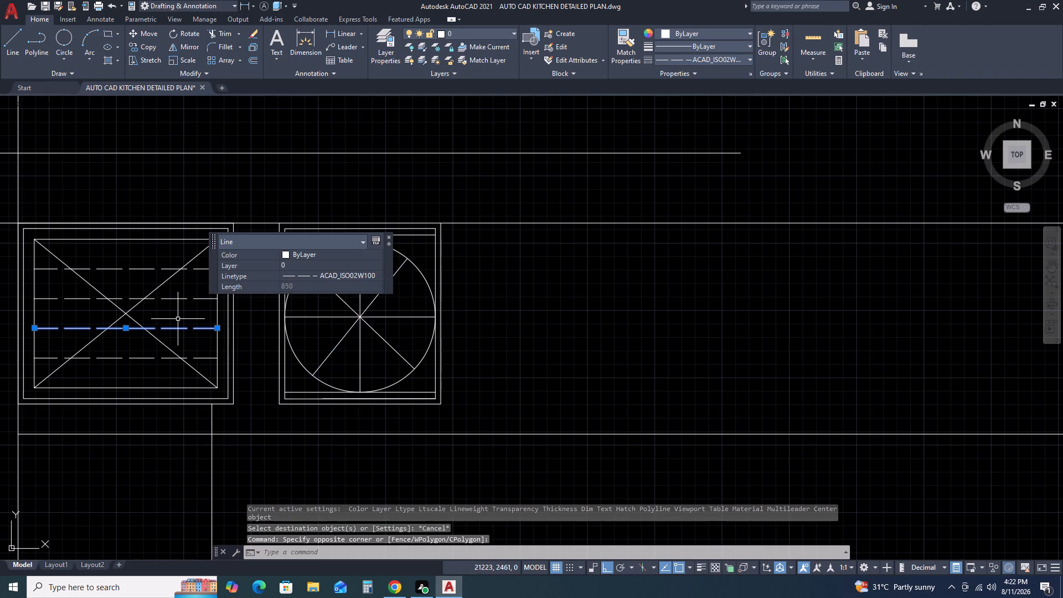
text(MA)
key(space)
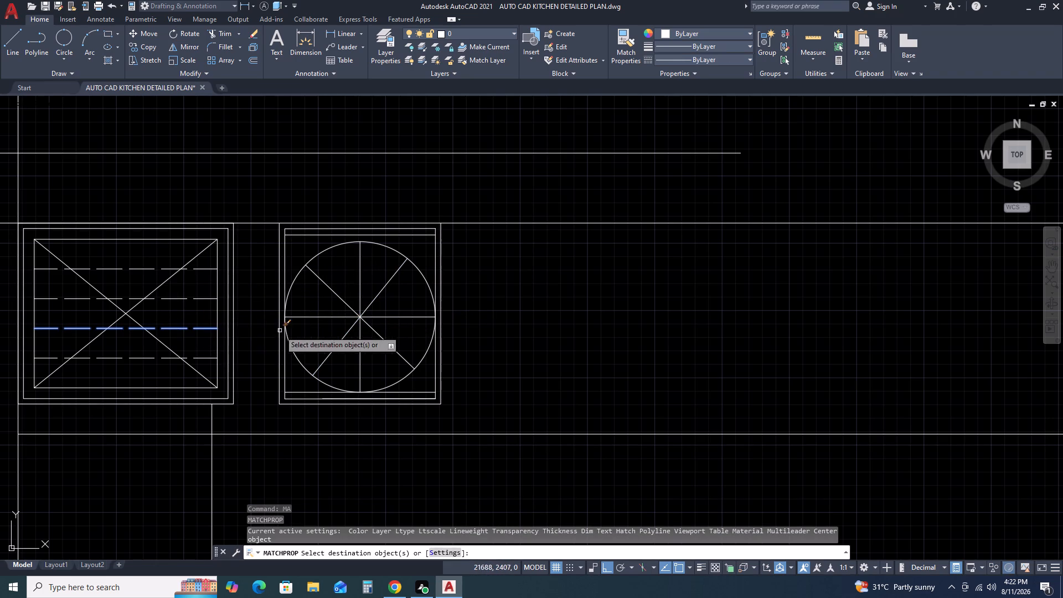
click(311, 316)
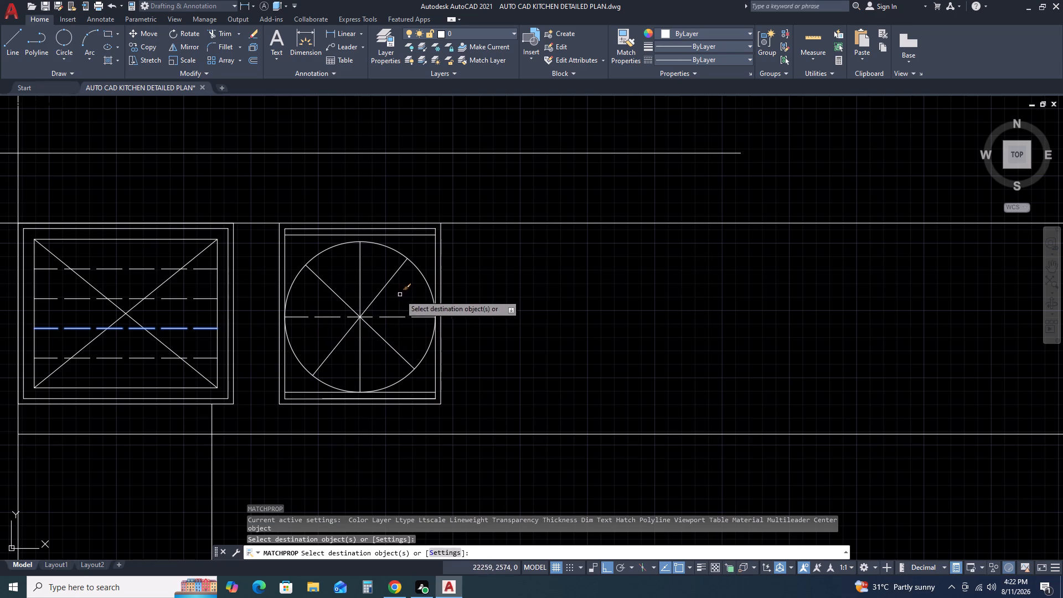
drag(397, 295, 391, 295)
click(324, 297)
key(Escape)
Move the vertical line below the crossed cabinet from its top end onto the cabinet's outer lower-right corner.
scroll(364, 335, down, 2)
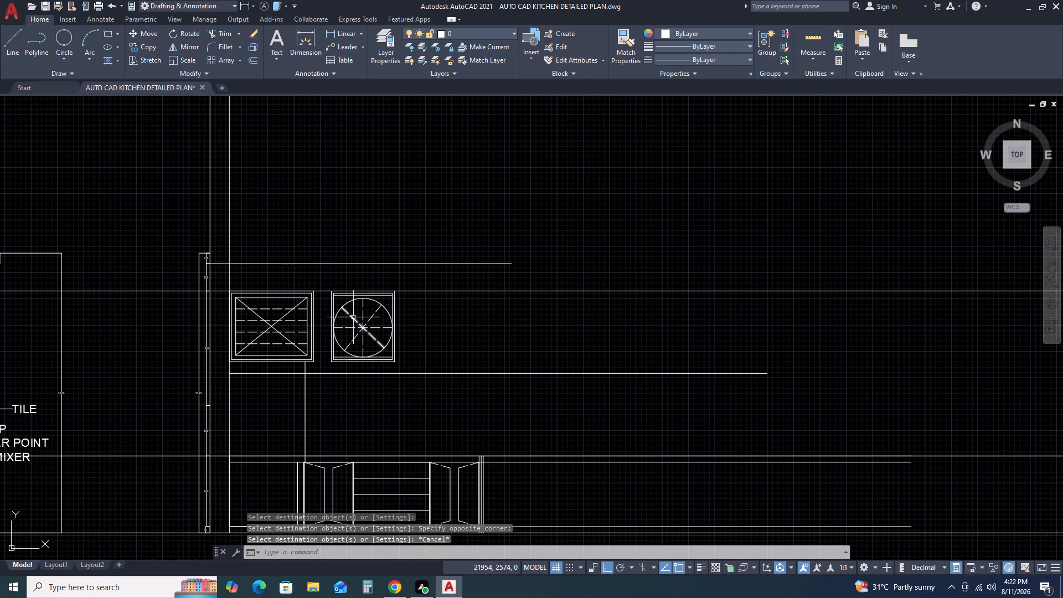
scroll(353, 306, up, 1)
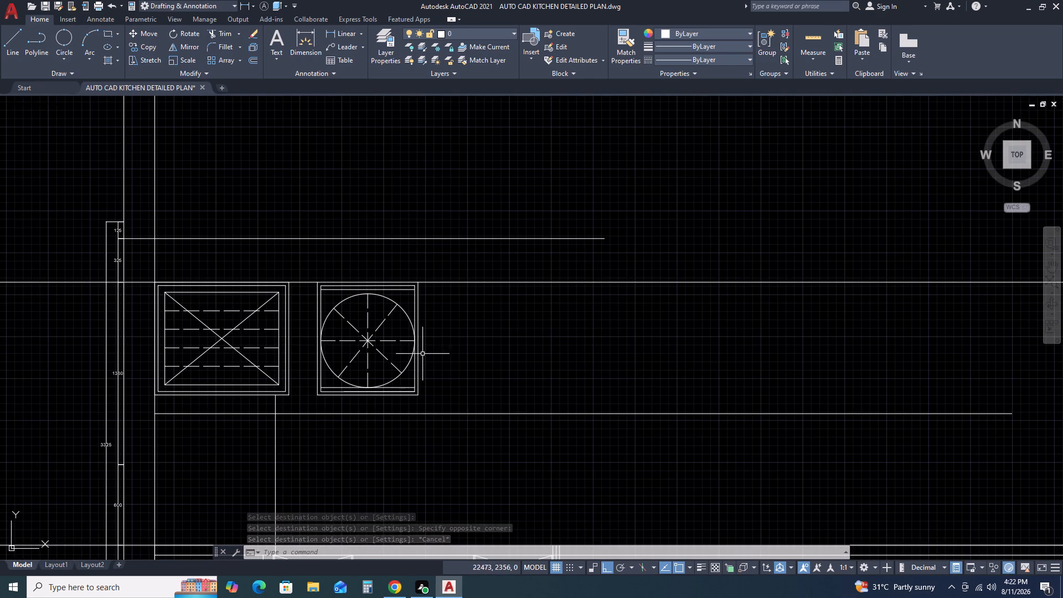
scroll(414, 396, up, 2)
middle_drag(426, 410, 512, 358)
middle_drag(566, 311, 572, 302)
scroll(584, 296, down, 2)
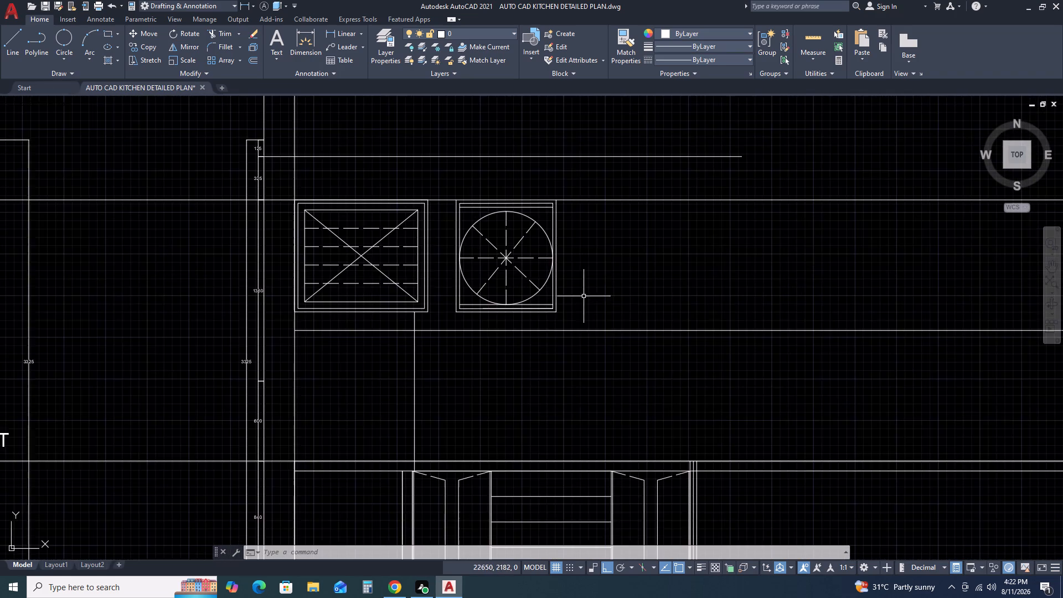
scroll(599, 336, down, 2)
middle_drag(581, 383, 566, 284)
middle_click(565, 282)
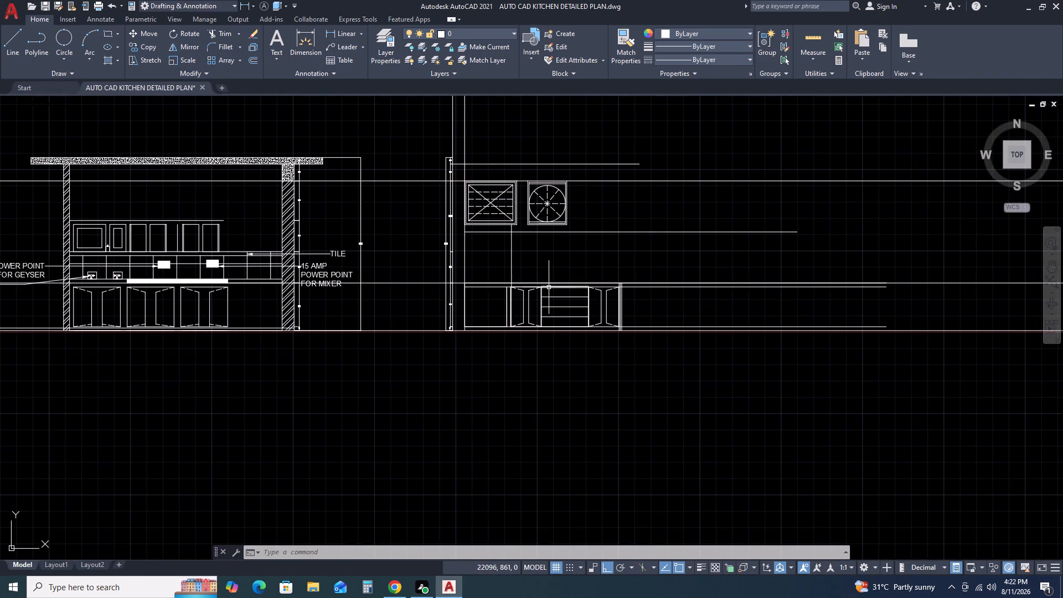
scroll(502, 243, up, 2)
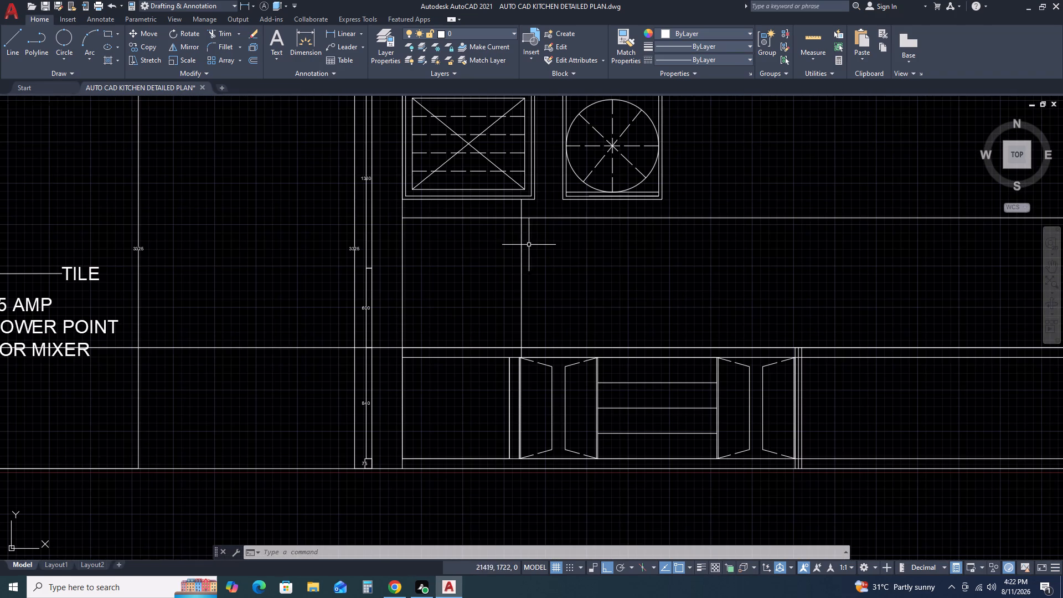
click(532, 244)
click(498, 252)
key(m)
key(space)
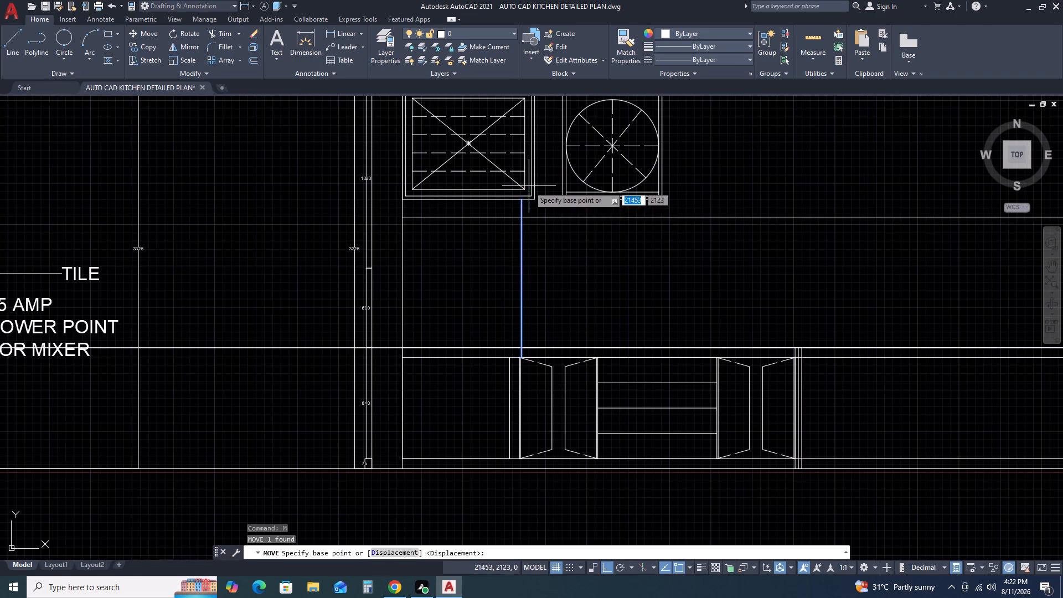
scroll(518, 199, up, 2)
click(523, 200)
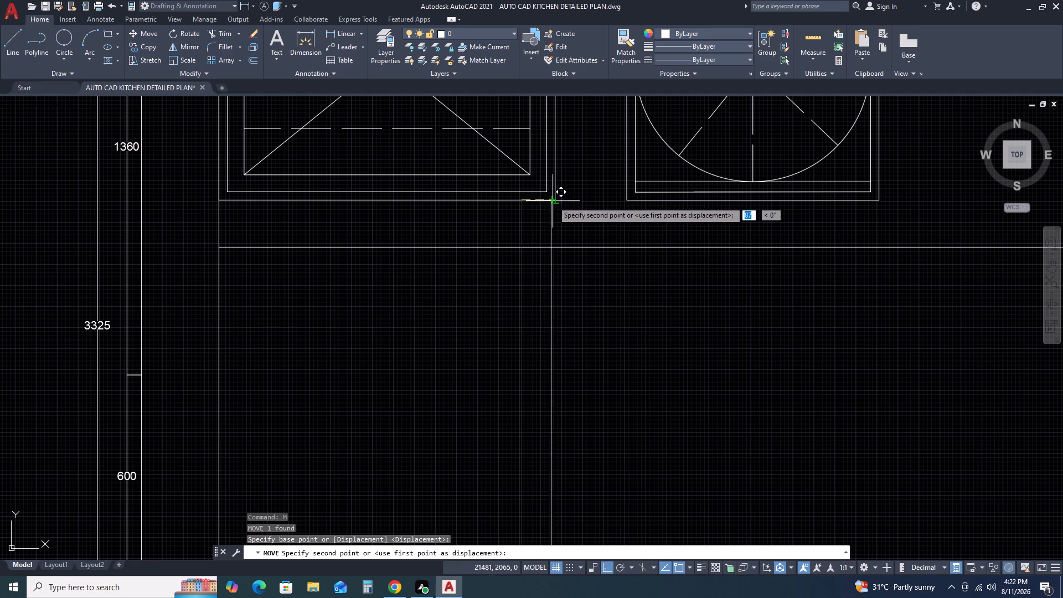
click(554, 202)
scroll(582, 207, down, 3)
middle_drag(653, 221, 649, 229)
middle_drag(640, 250, 629, 280)
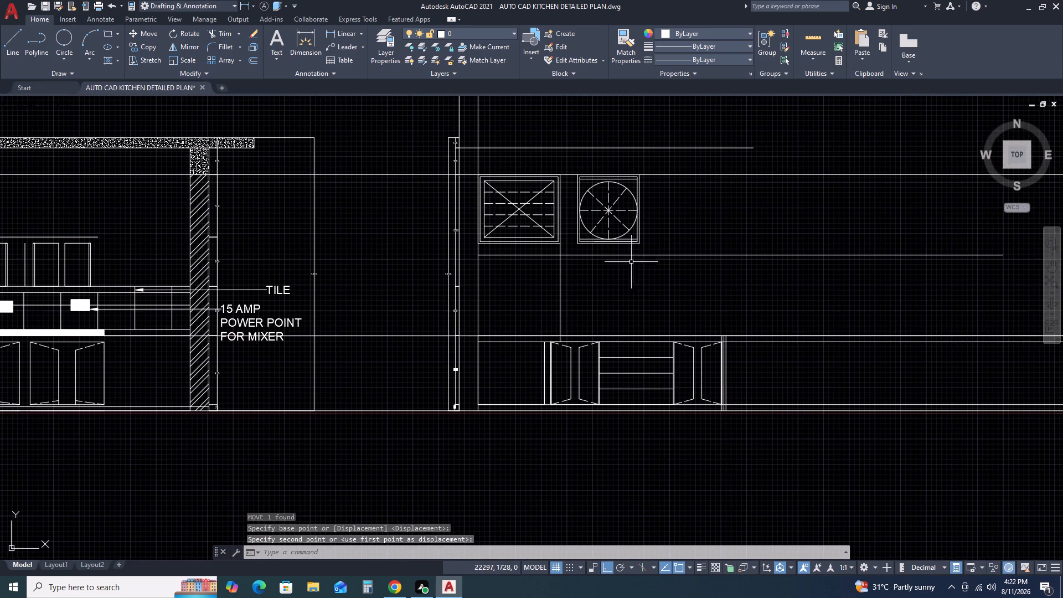
key(Escape)
Move the whole circle cabinet by its lower-left corner onto the crossed cabinet's outer lower-right corner.
click(569, 168)
click(663, 260)
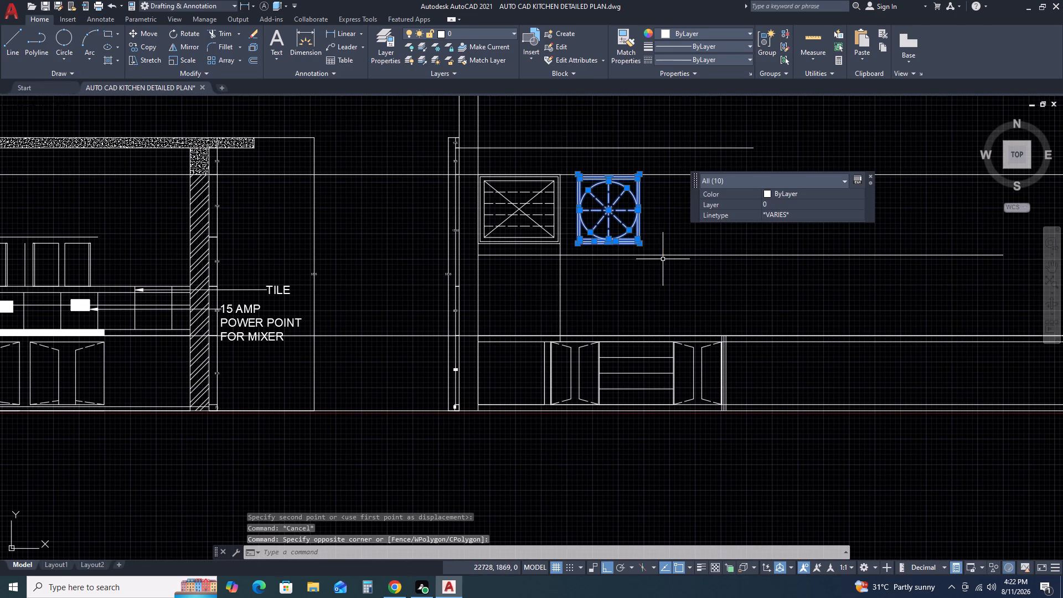
key(m)
key(space)
scroll(563, 239, up, 2)
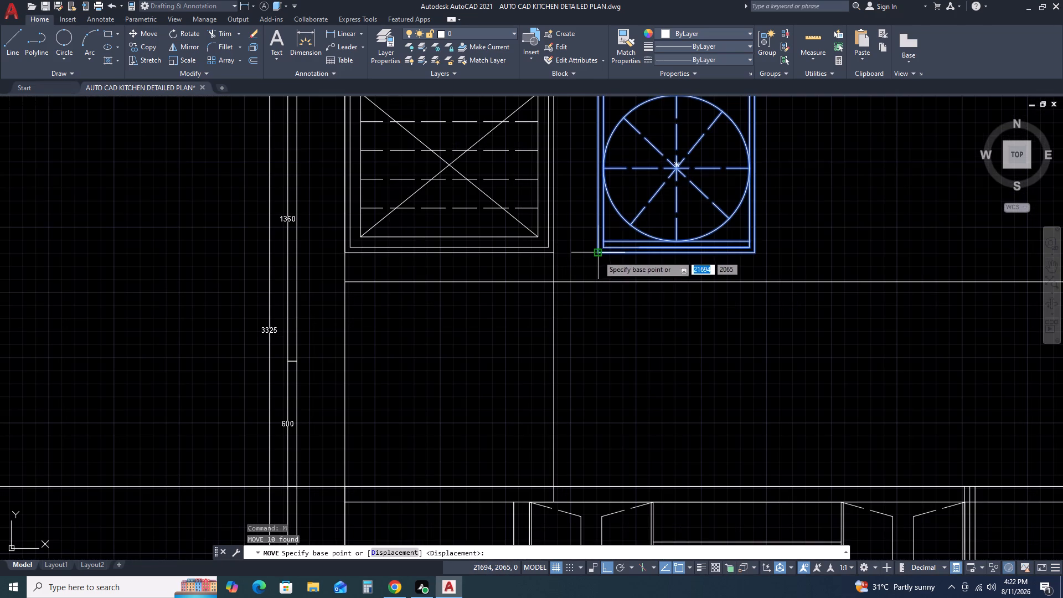
click(600, 254)
click(556, 254)
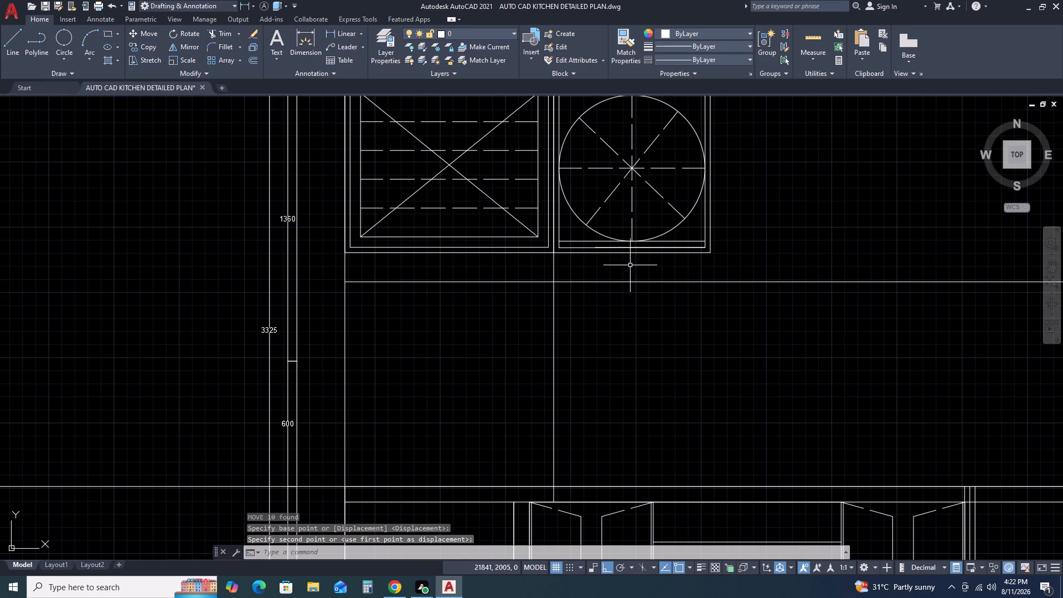
key(Escape)
key(Escape)
Draw a 1000-long horizontal line along the countertop level from the elevation's left edge to the vertical line.
scroll(677, 270, down, 2)
middle_drag(660, 301, 611, 230)
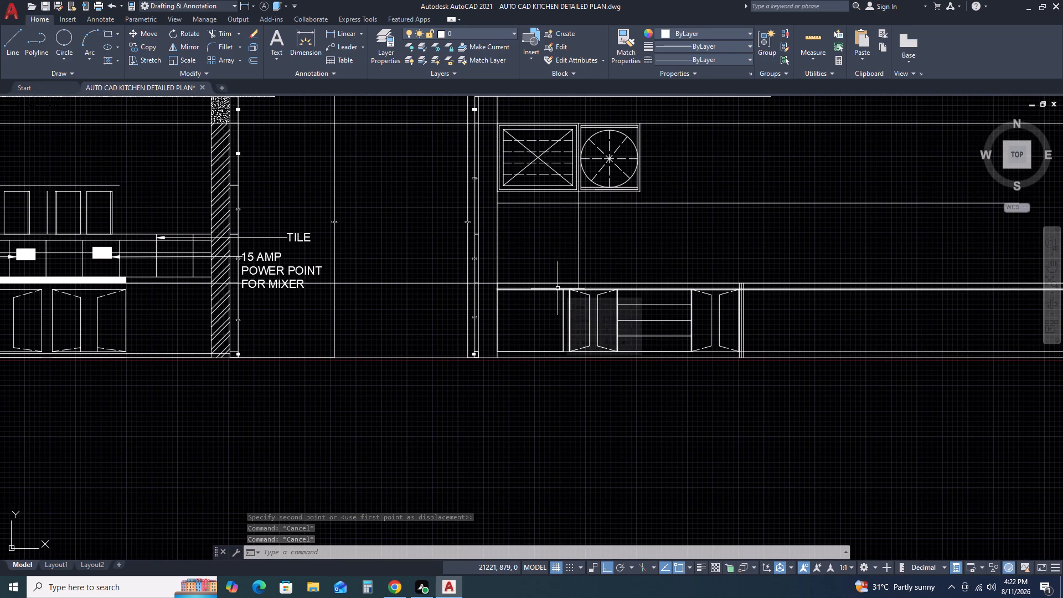
scroll(569, 271, up, 1)
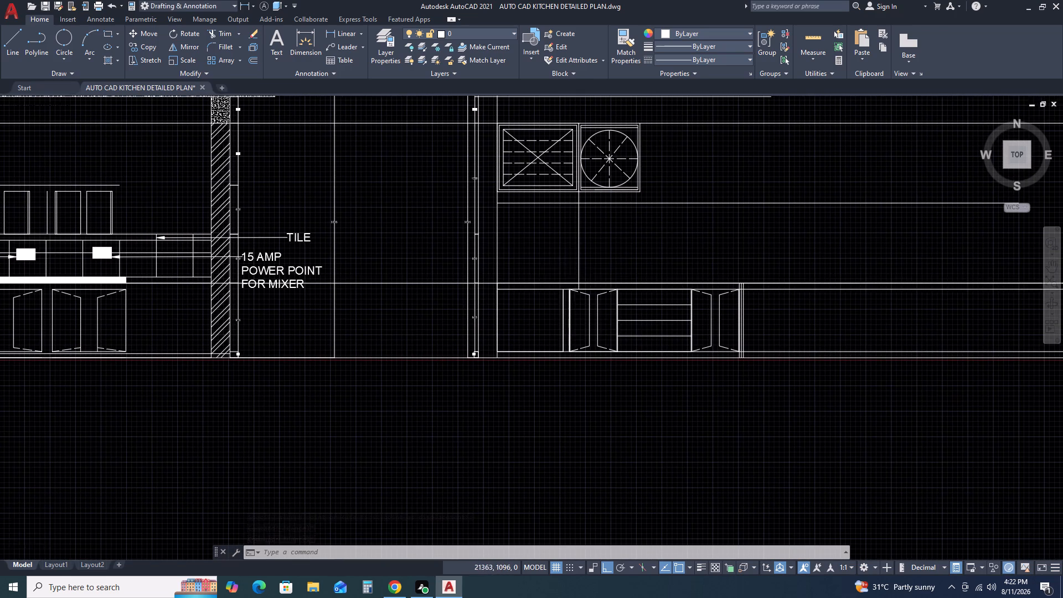
scroll(569, 271, up, 1)
key(l)
key(space)
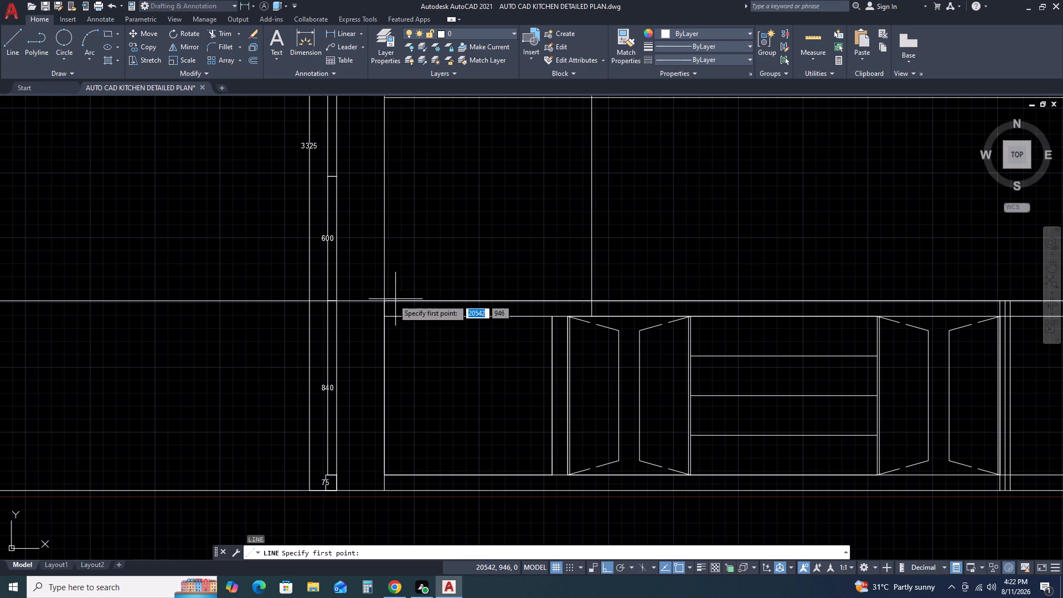
click(382, 299)
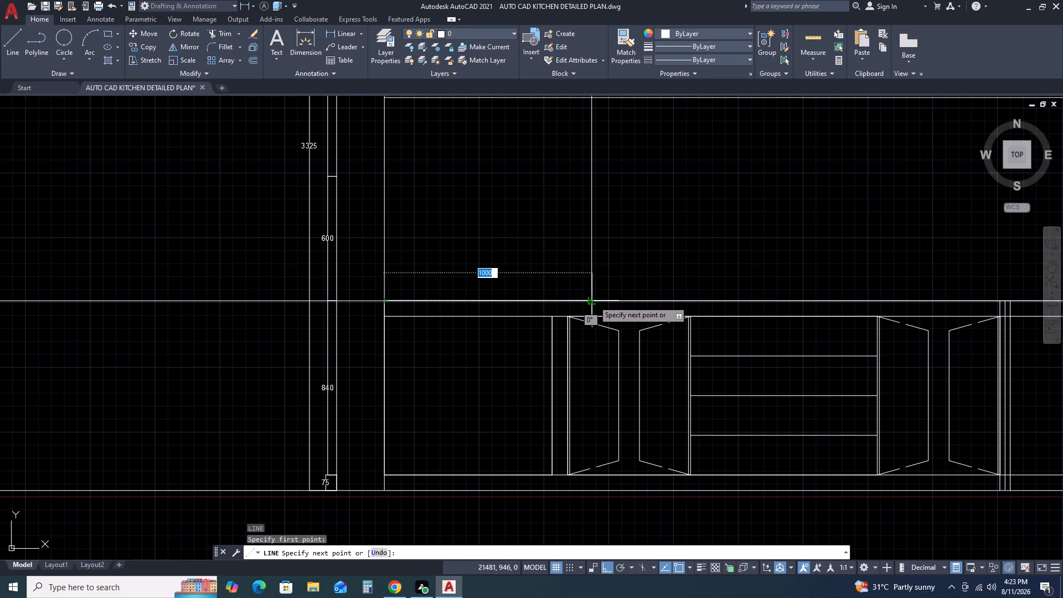
click(594, 301)
scroll(590, 300, down, 2)
key(space)
Draw a vertical line from the new countertop line's midpoint up to the horizontal line below the upper cabinets.
key(space)
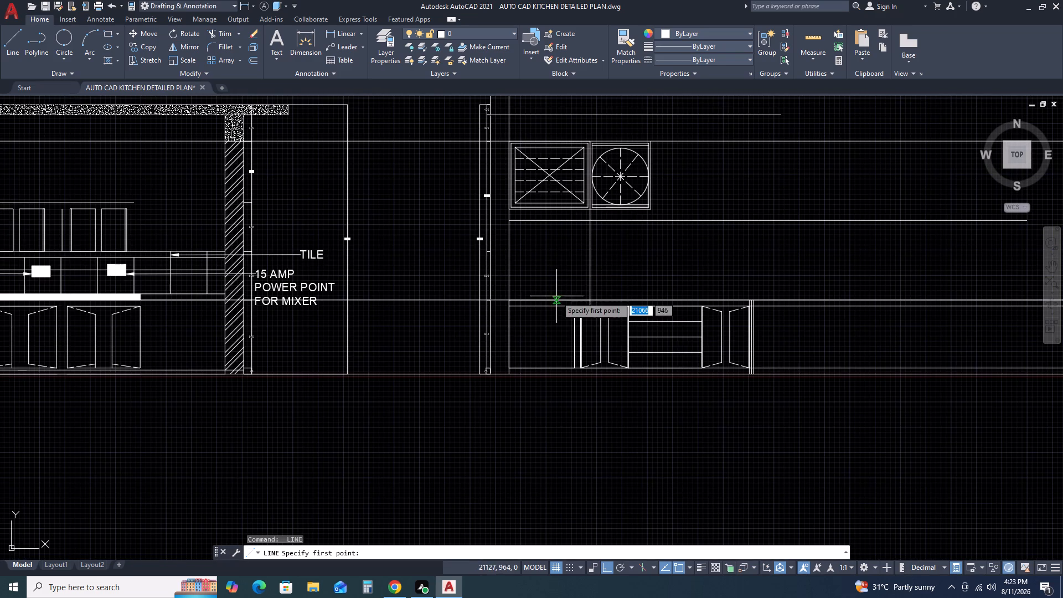
click(549, 300)
click(549, 221)
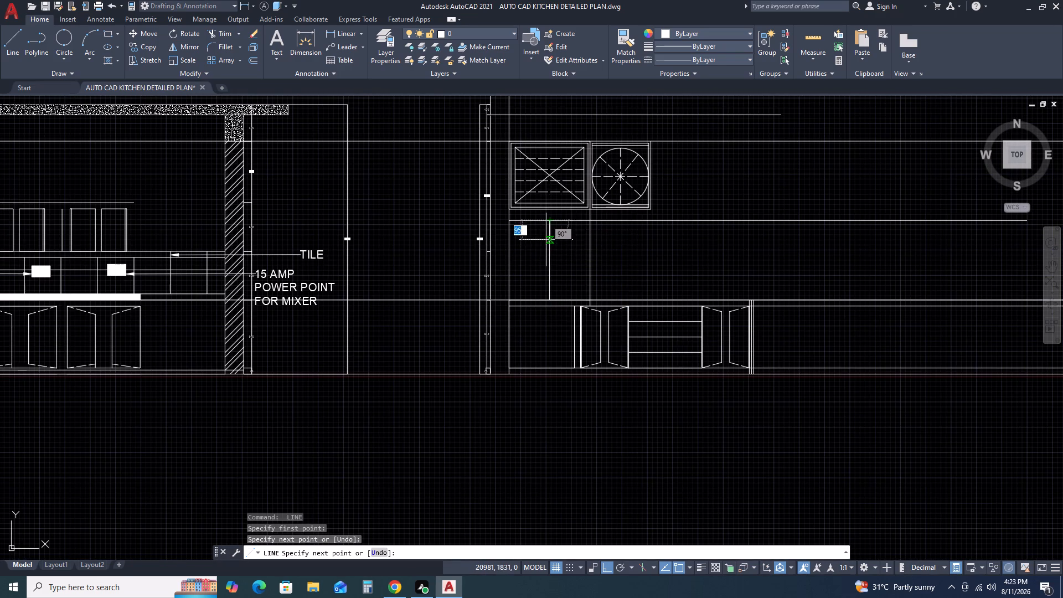
key(Escape)
Draw two adjoining rectangles filling the bay above the countertop, one on each side of its vertical centre line.
text(RE)
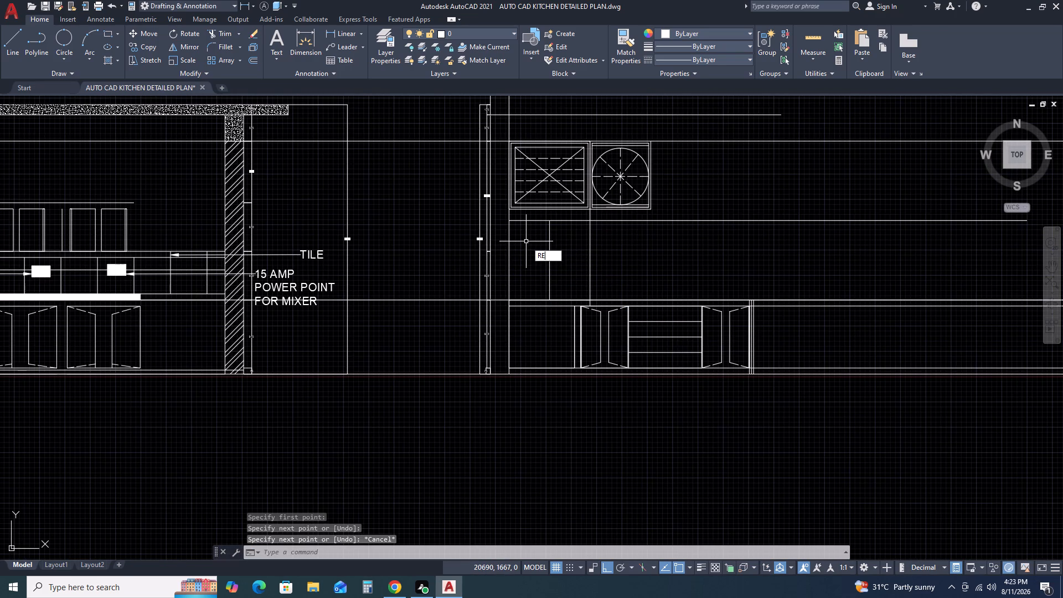
text(C)
key(space)
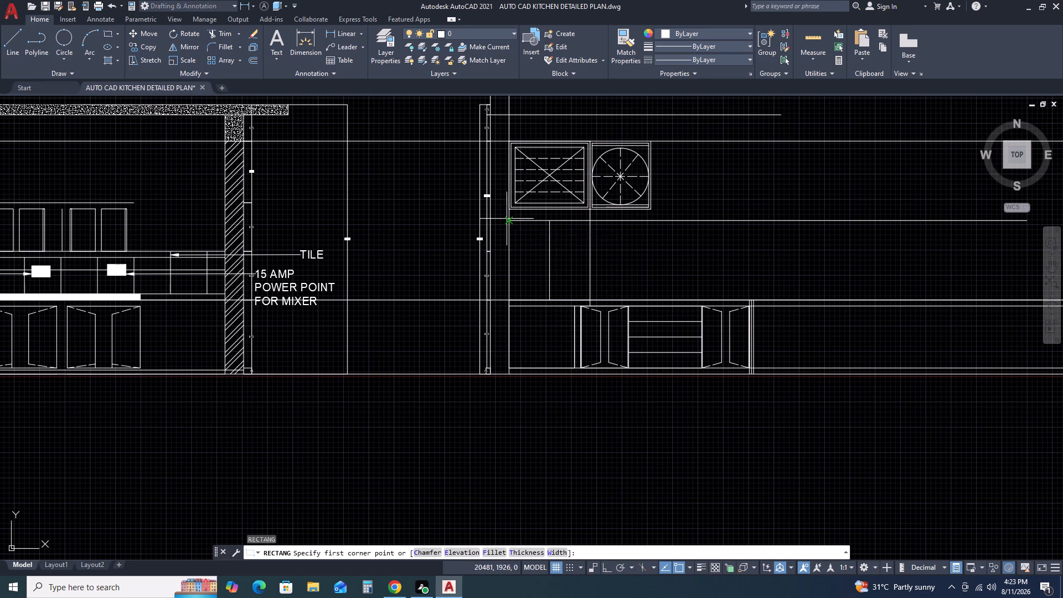
click(507, 219)
scroll(551, 295, up, 2)
click(548, 307)
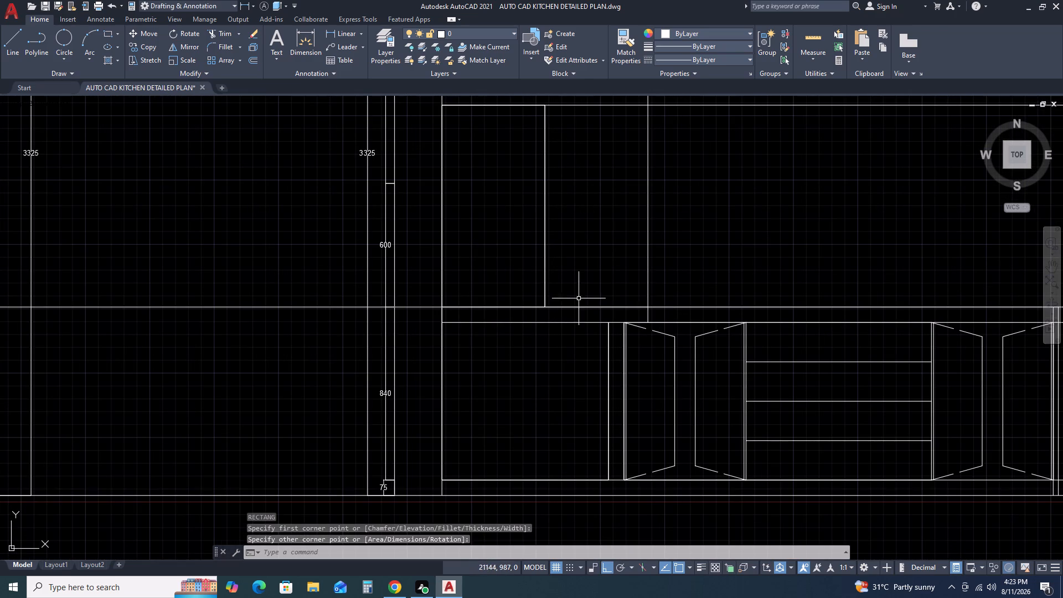
key(space)
scroll(587, 270, down, 2)
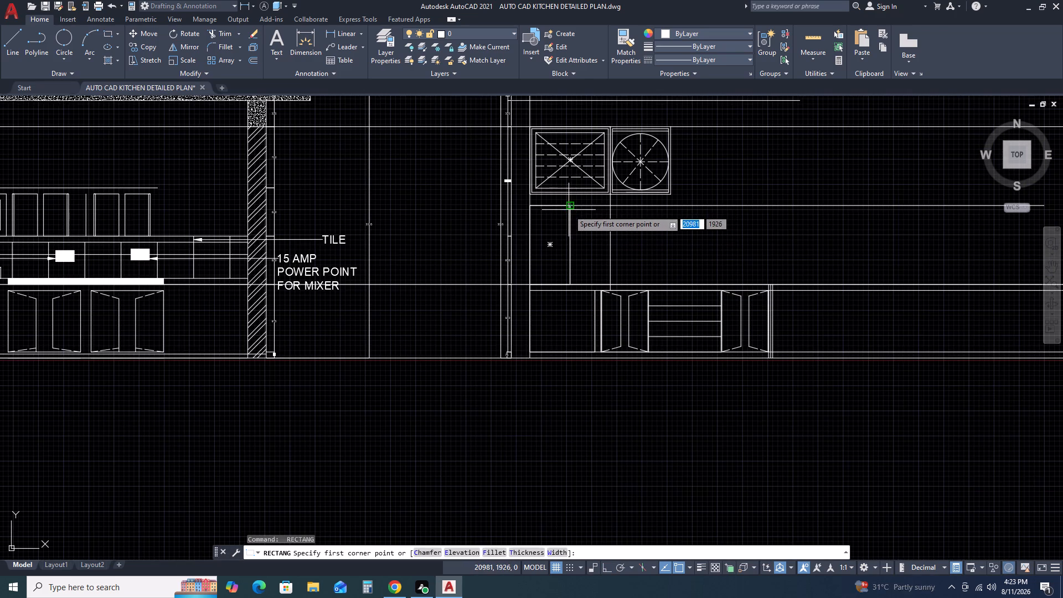
click(572, 208)
scroll(607, 283, up, 3)
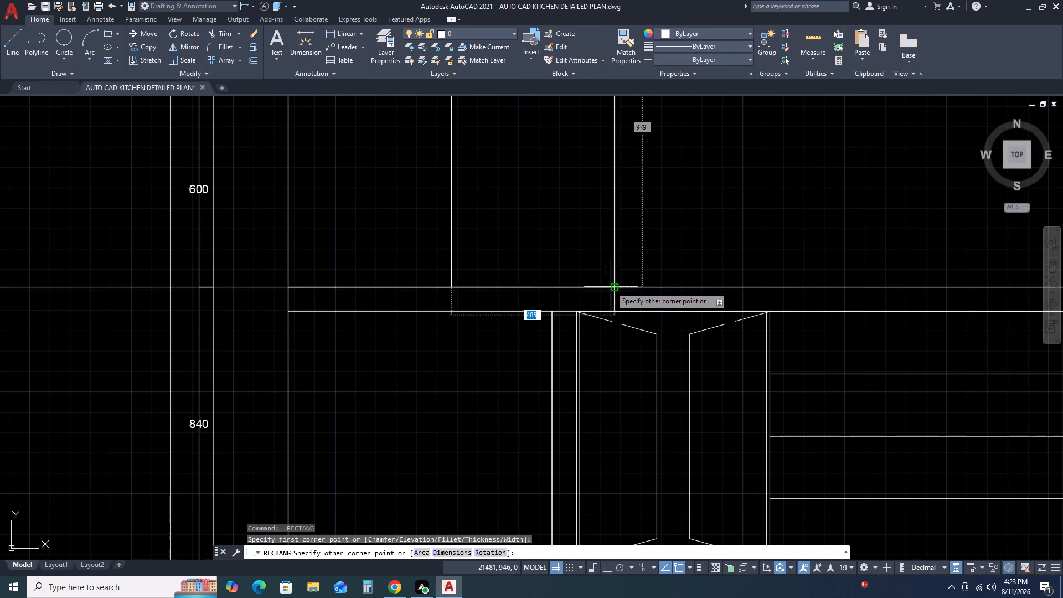
click(617, 287)
Offset both rectangles above the countertop inward by 25.
click(552, 287)
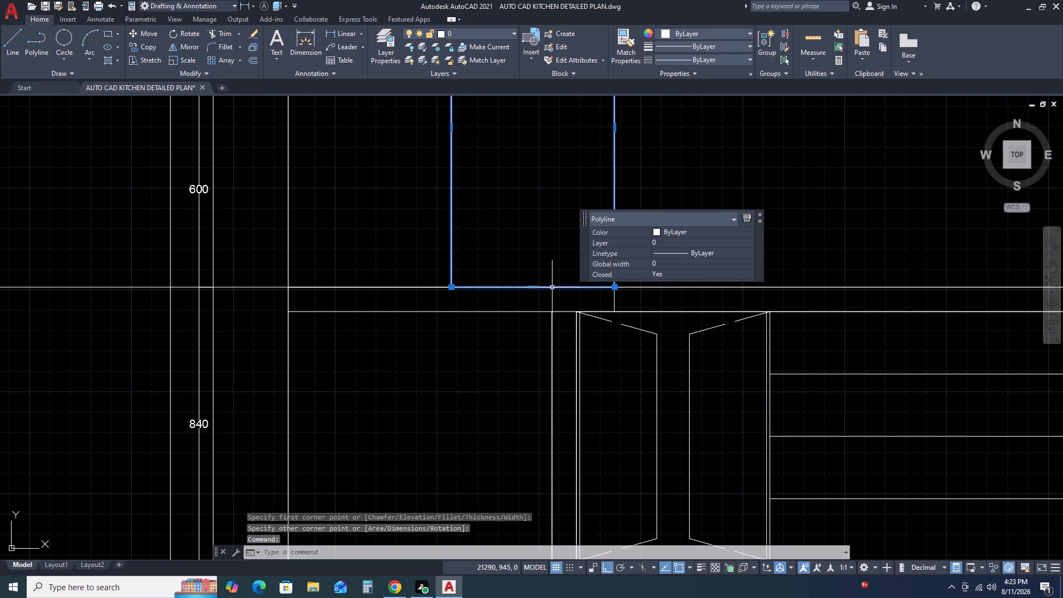
text(O)
key(space)
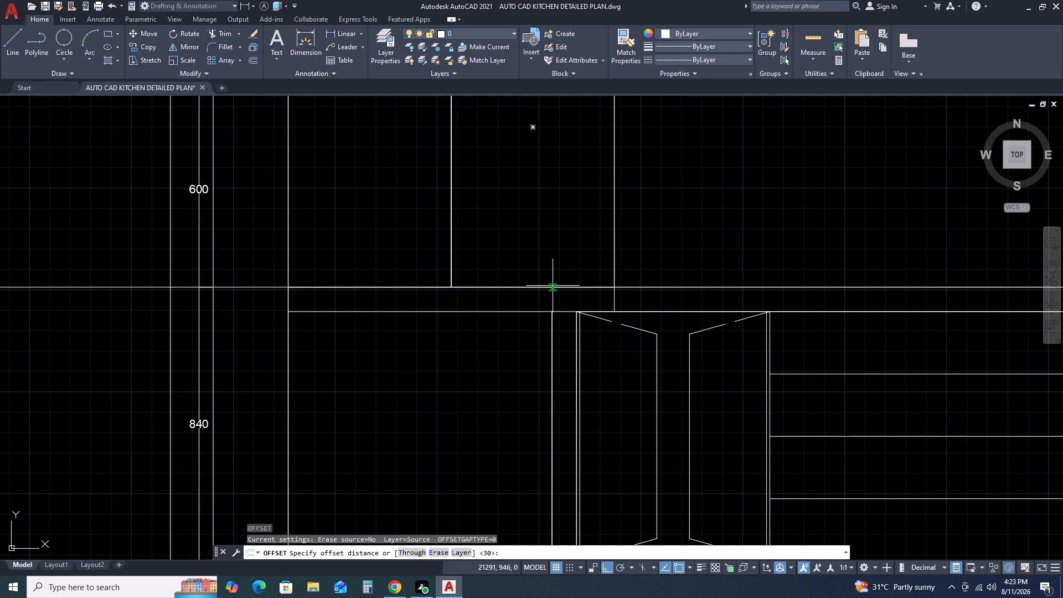
text(25)
key(space)
click(554, 280)
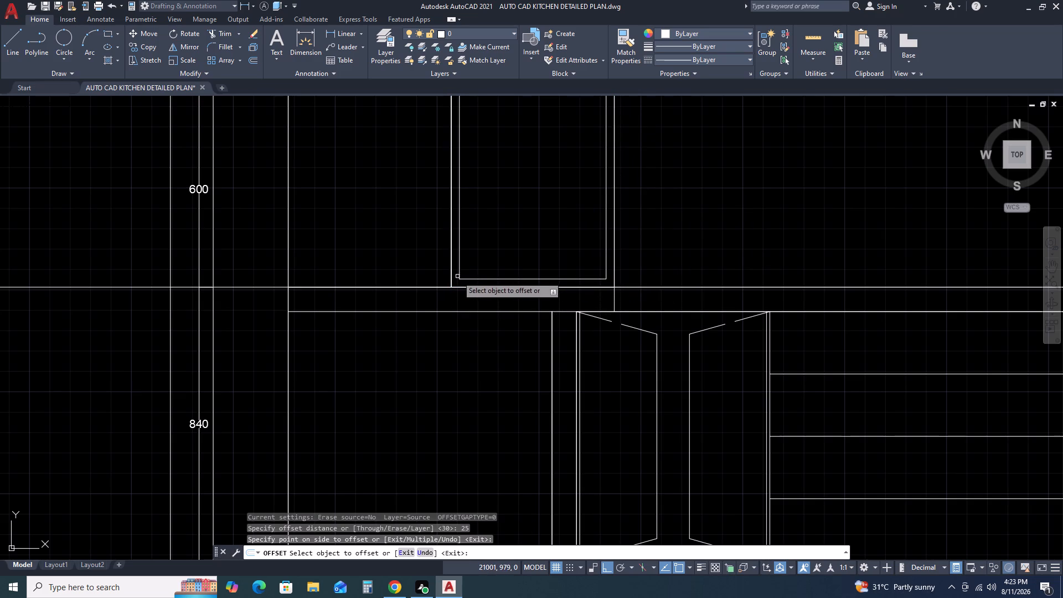
click(448, 287)
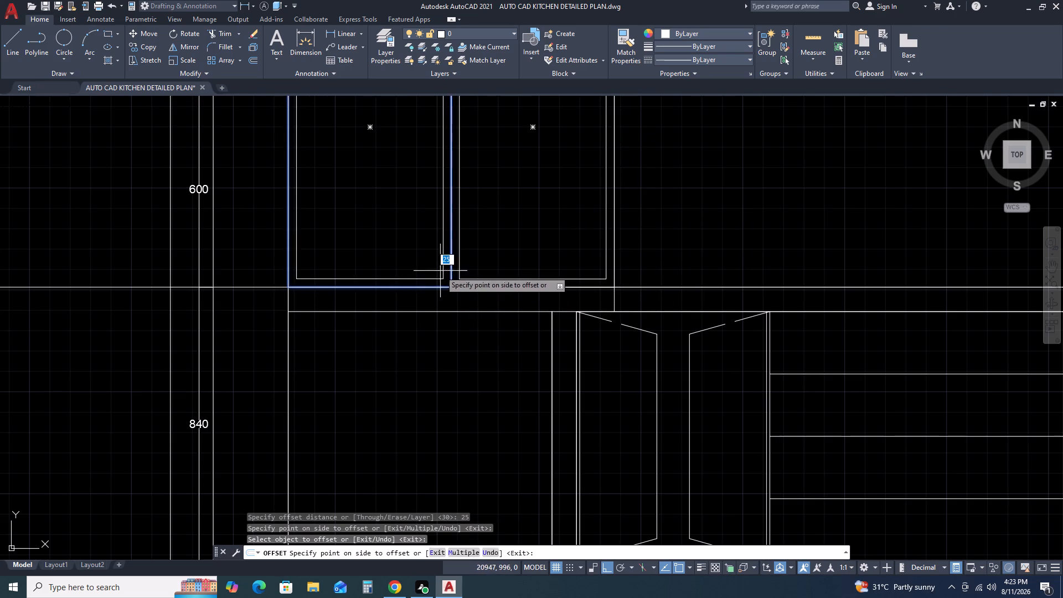
click(440, 270)
scroll(531, 268, down, 1)
middle_drag(530, 275, 521, 296)
middle_click(515, 304)
scroll(509, 308, down, 1)
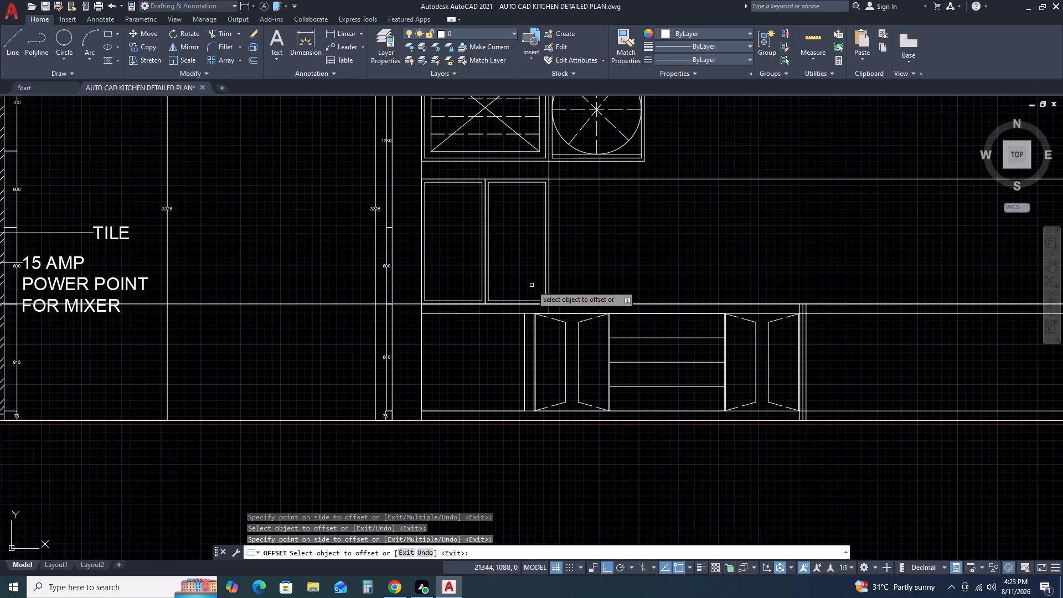
Offset the inner rectangles of both panels above the countertop inward by another 25.
key(Escape)
scroll(522, 192, up, 2)
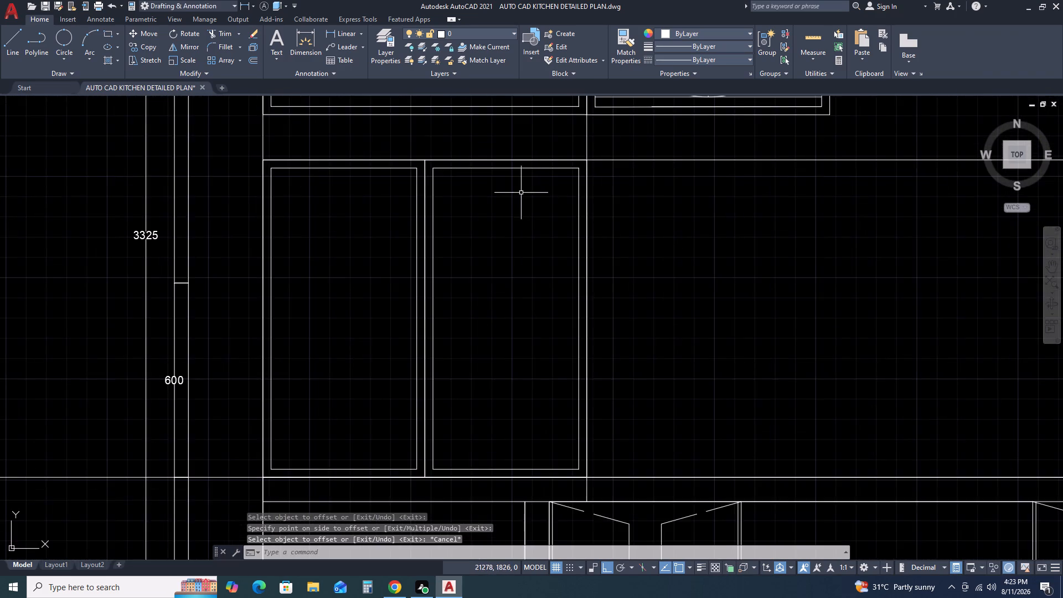
middle_drag(532, 215, 551, 271)
scroll(465, 221, down, 1)
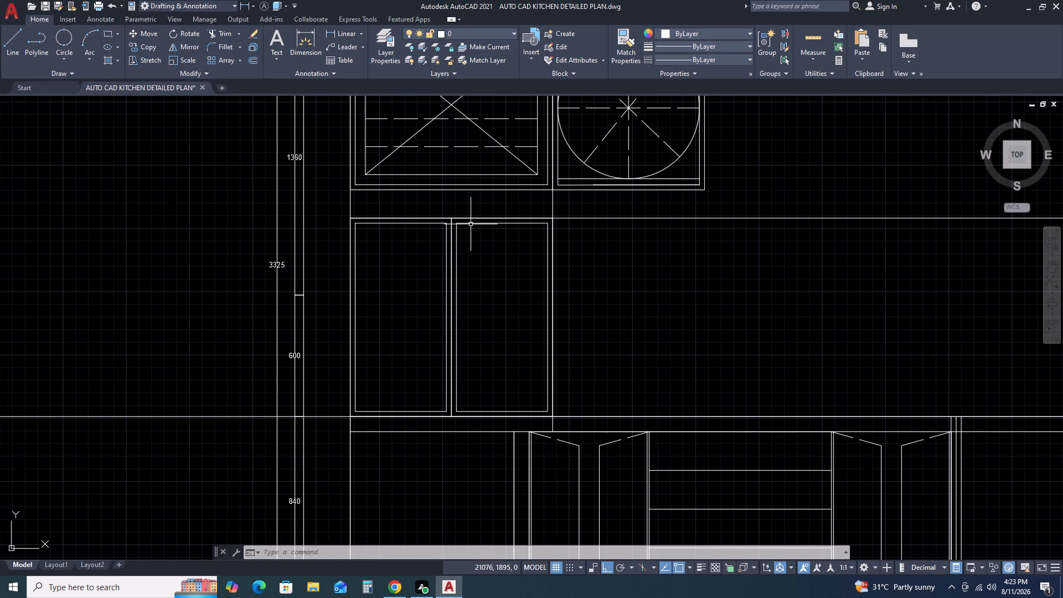
scroll(545, 241, up, 3)
key(space)
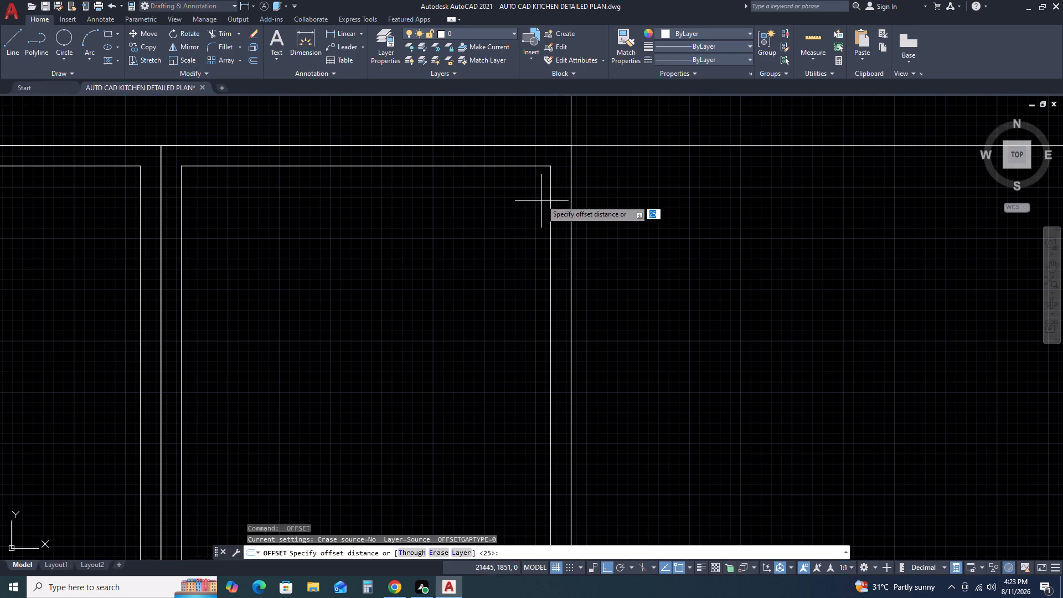
key(space)
click(532, 167)
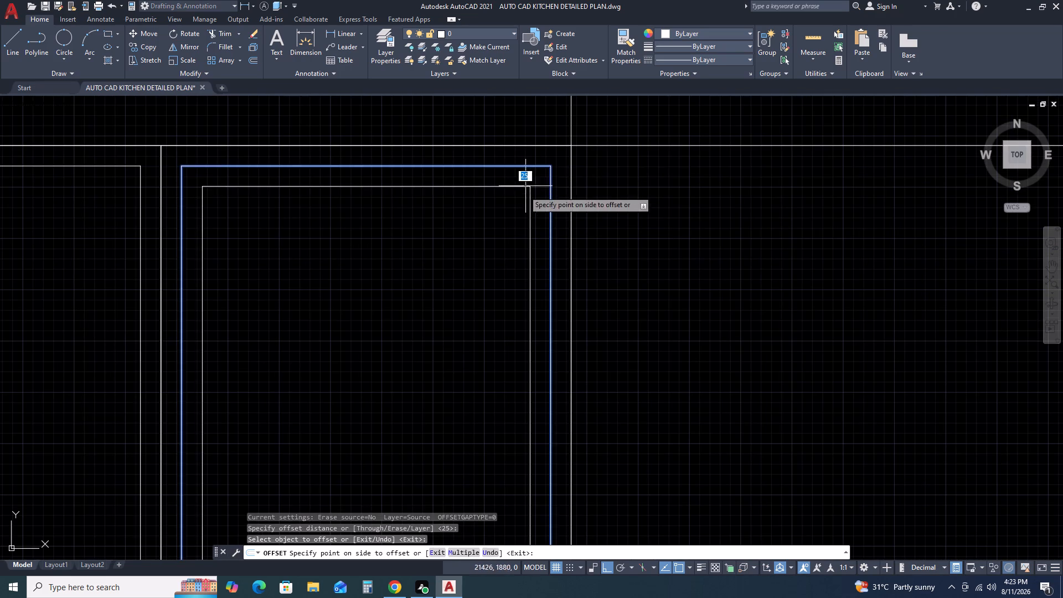
click(522, 199)
click(137, 164)
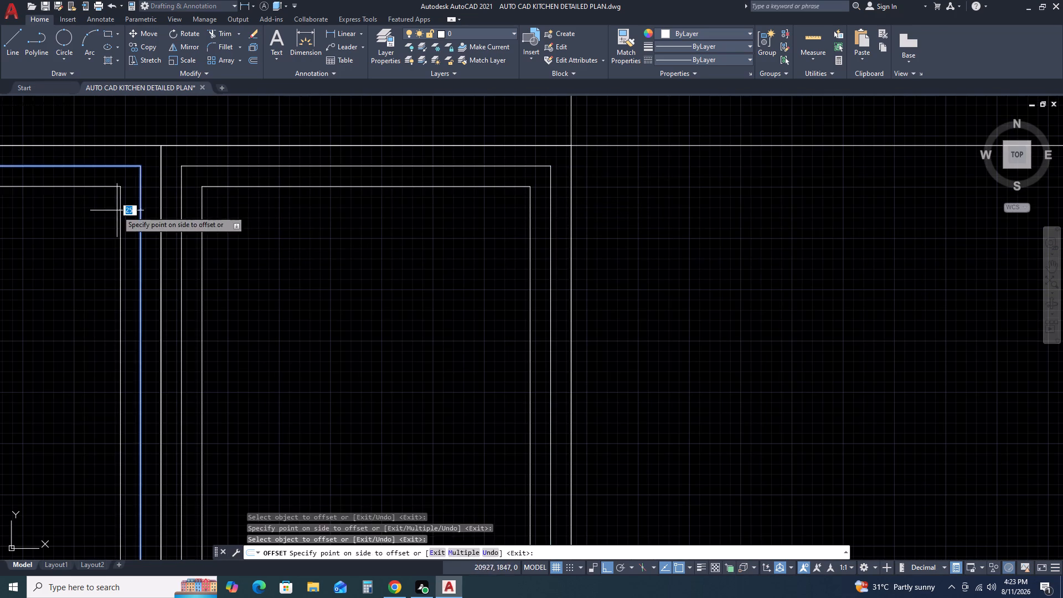
click(117, 210)
key(Escape)
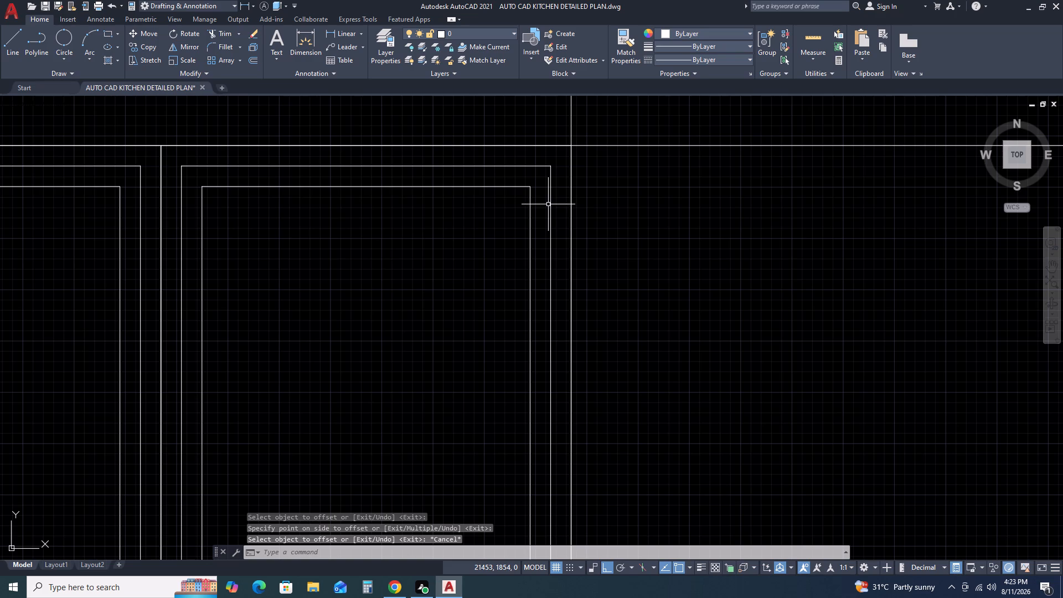
Draw diagonal mitre lines at the right panel's upper-right and lower-right corners, from the innermost rectangle to the outer corners.
key(l)
key(space)
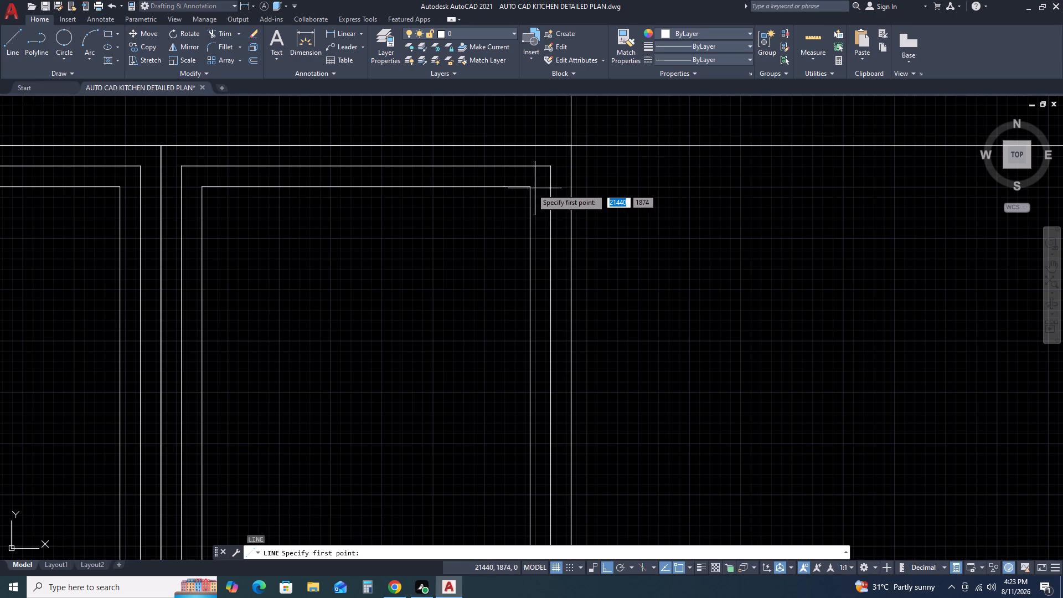
click(531, 188)
click(570, 144)
key(Escape)
scroll(483, 188, down, 2)
key(space)
scroll(499, 474, up, 3)
middle_drag(505, 481, 505, 394)
middle_click(503, 379)
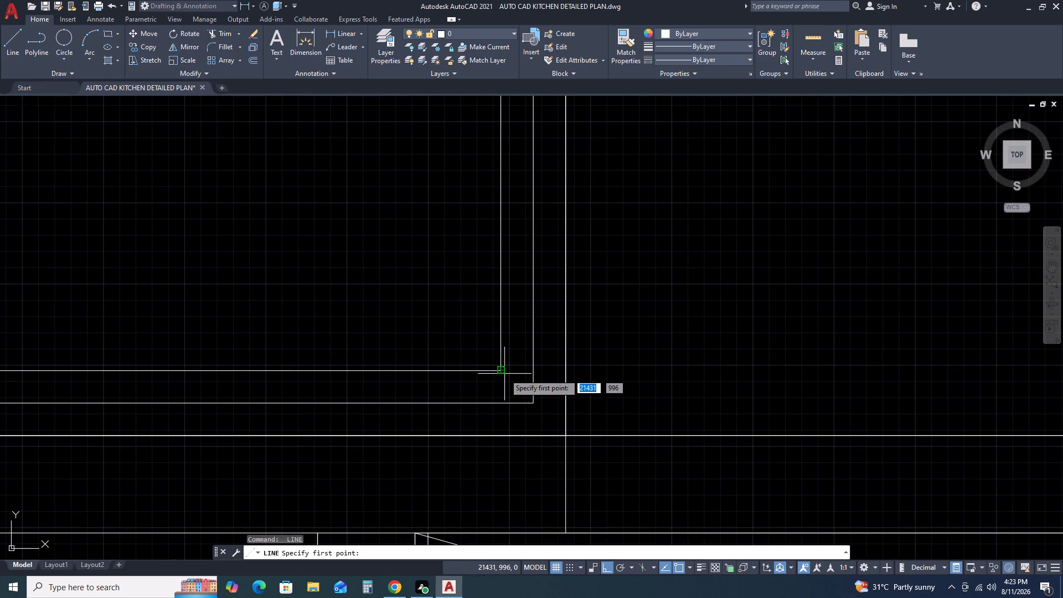
click(500, 368)
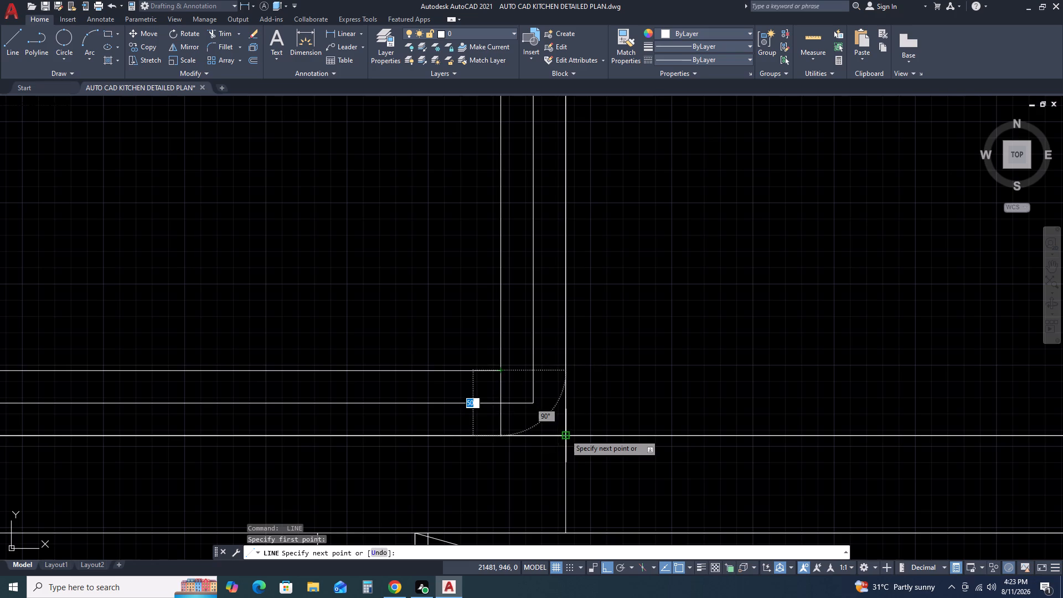
click(565, 434)
scroll(638, 409, down, 4)
key(space)
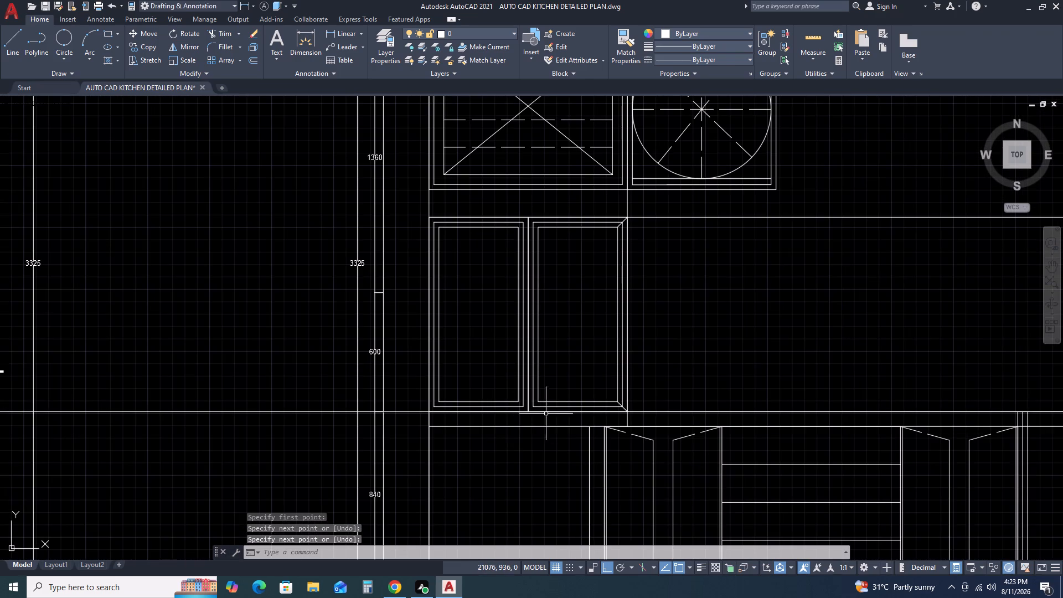
Draw two diagonal mitre lines from the bottom of the centre divider to the adjacent lower corners of both innermost rectangles.
scroll(545, 414, up, 3)
key(space)
click(473, 408)
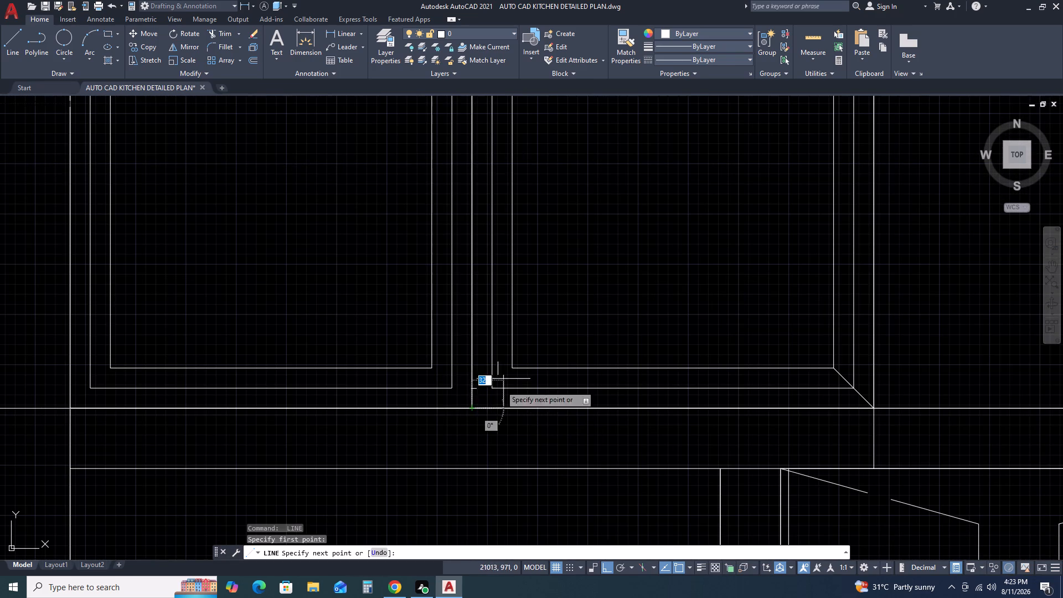
click(509, 369)
key(space)
key(space)
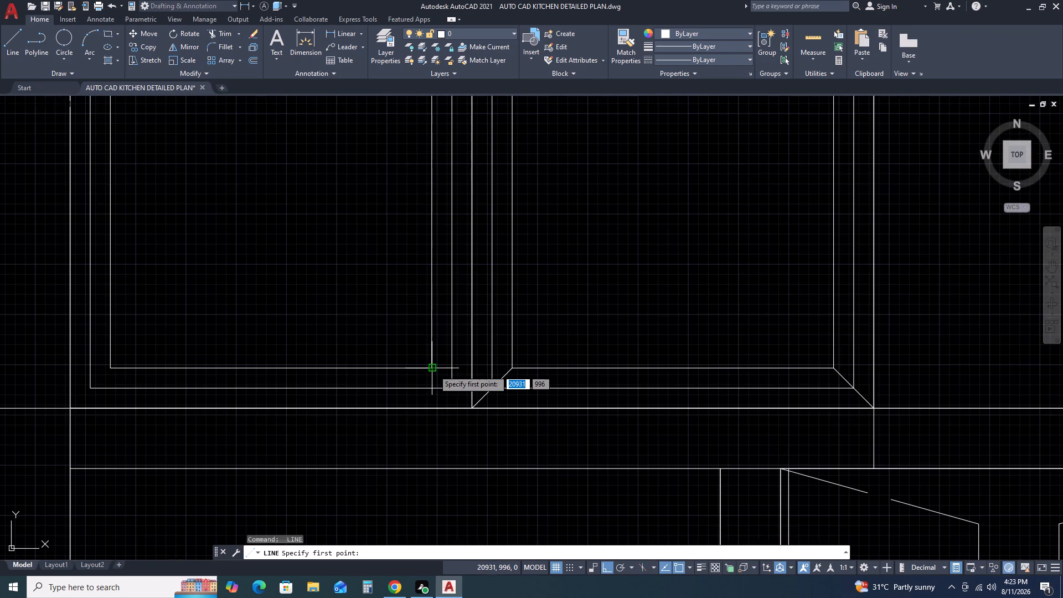
click(434, 369)
click(473, 409)
key(space)
Draw diagonal mitre lines at the left panel's lower-left and upper-right corners, linking the innermost rectangle to the outer frame.
scroll(426, 368, down, 3)
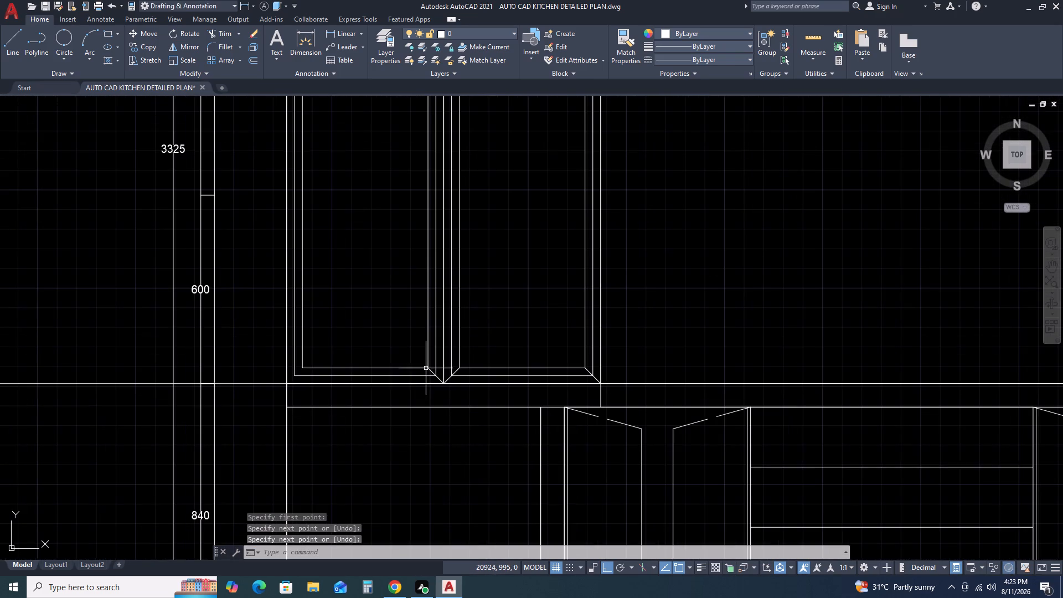
key(space)
scroll(283, 383, up, 2)
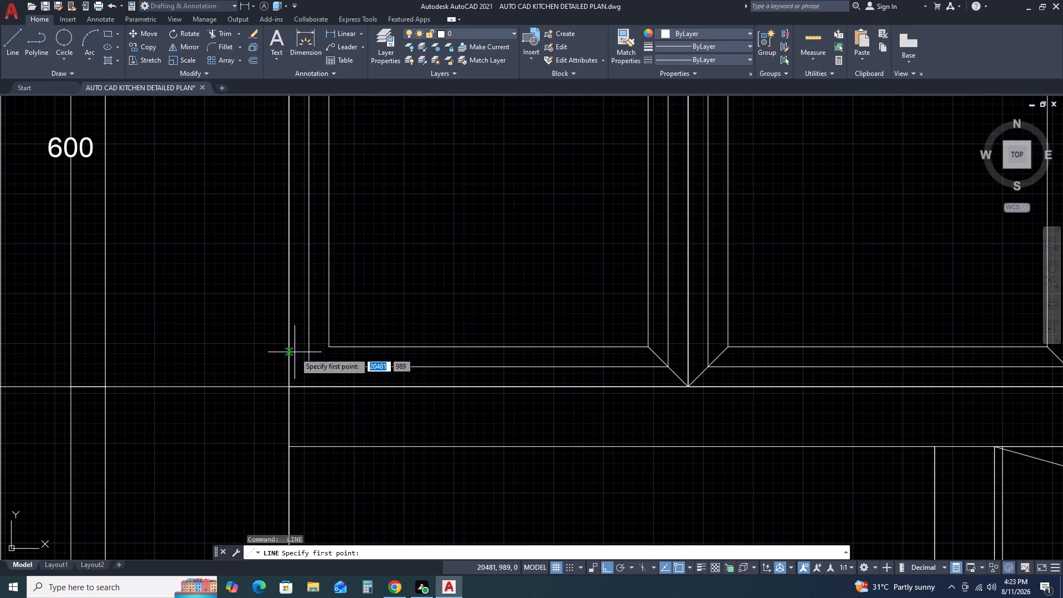
click(332, 349)
click(291, 386)
key(Escape)
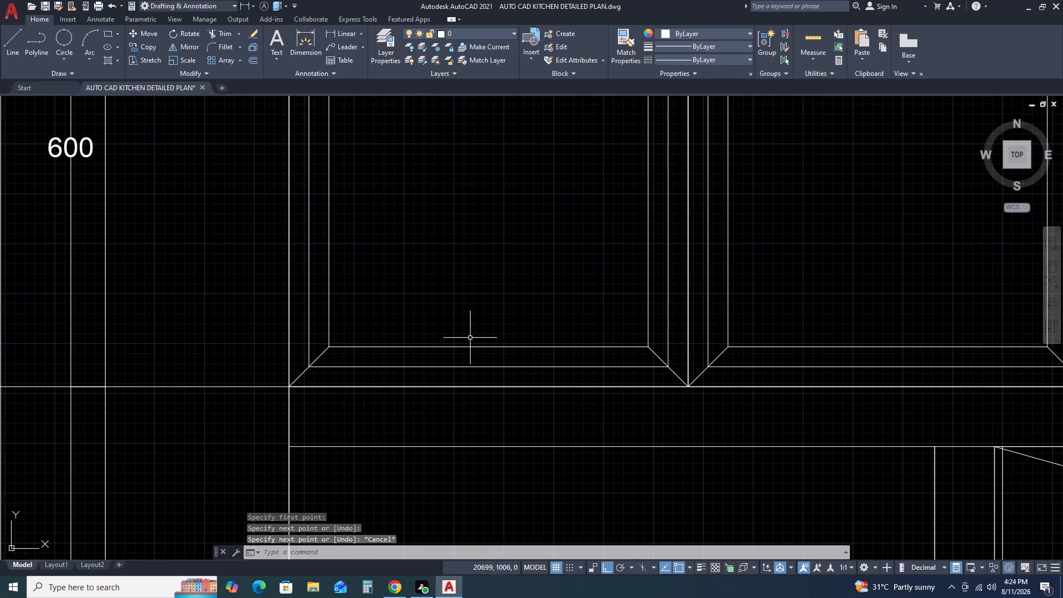
scroll(485, 336, down, 4)
key(space)
scroll(509, 232, up, 3)
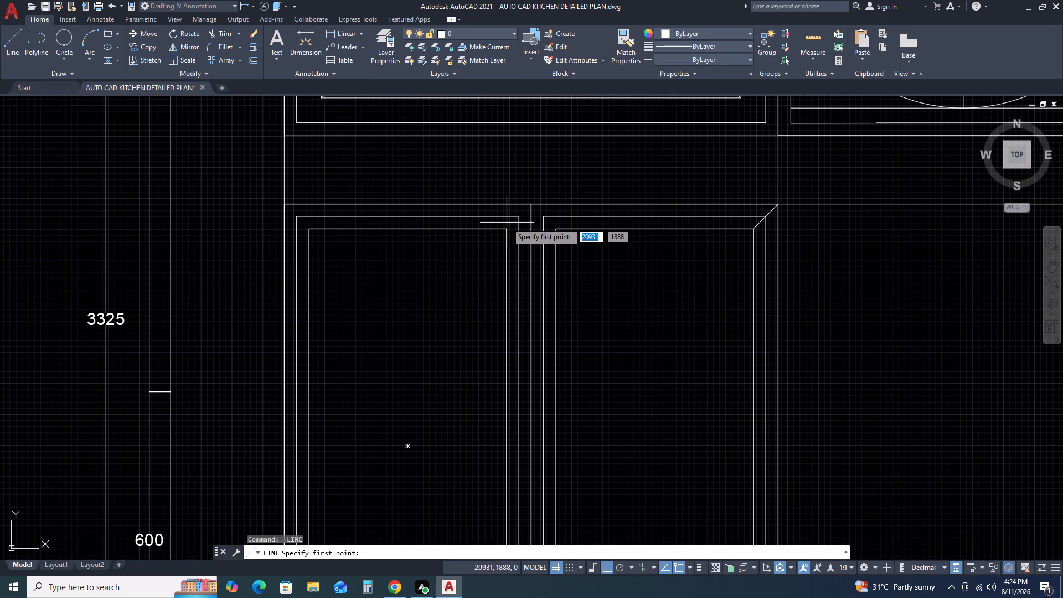
click(505, 234)
click(533, 205)
key(space)
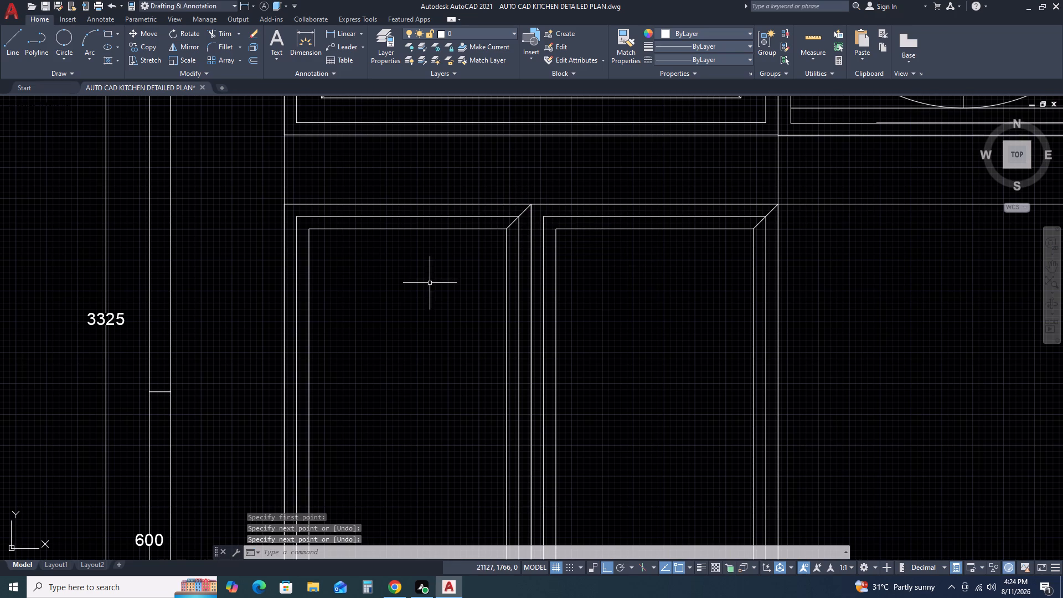
key(Escape)
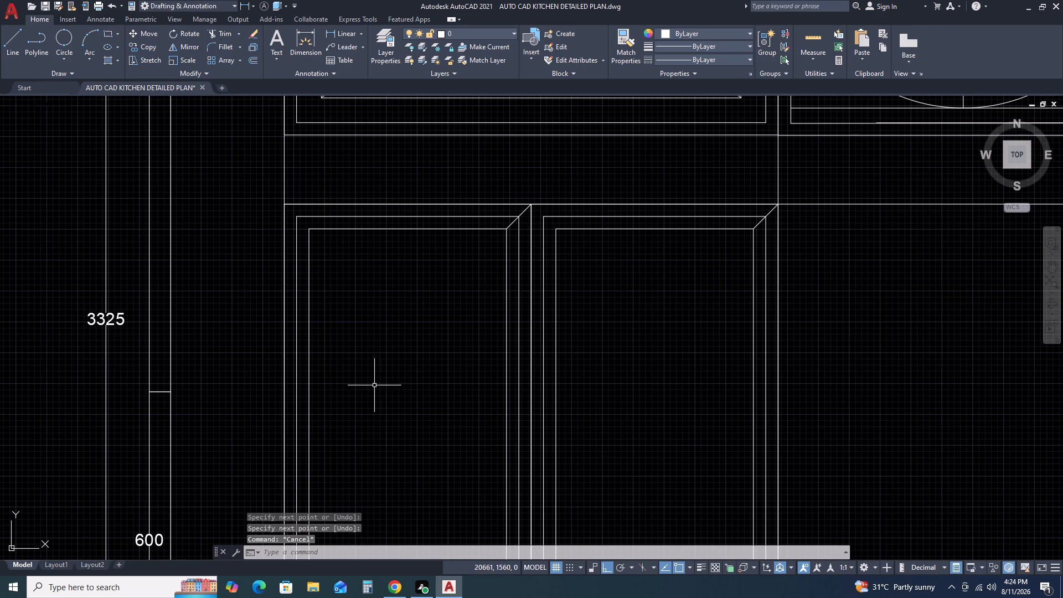
Trim away the middle rectangle's edges in both panels, except the left panel's bottom edge.
key(t)
key(r)
key(space)
click(518, 283)
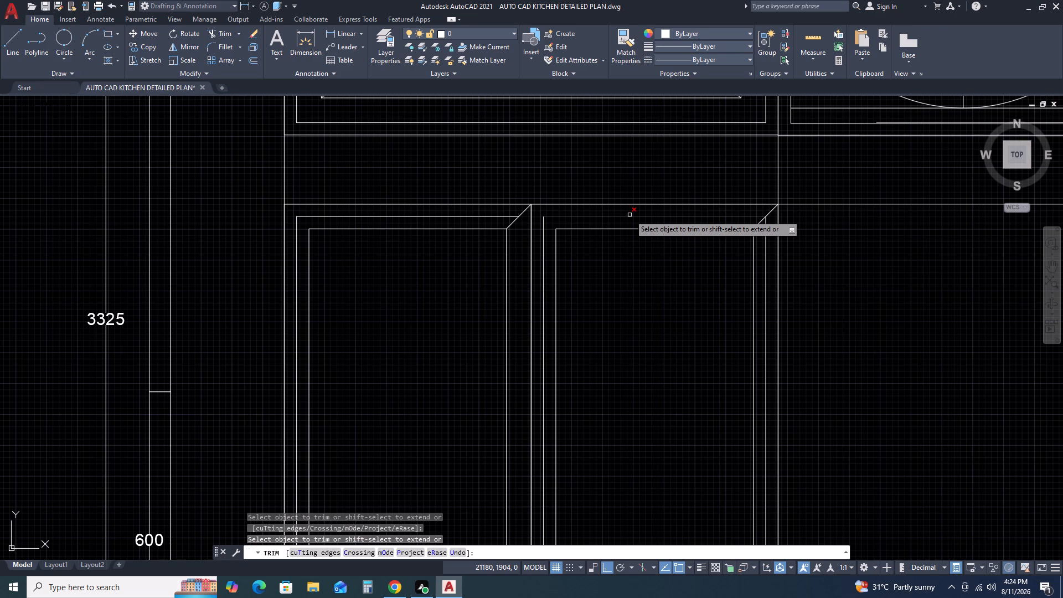
click(629, 215)
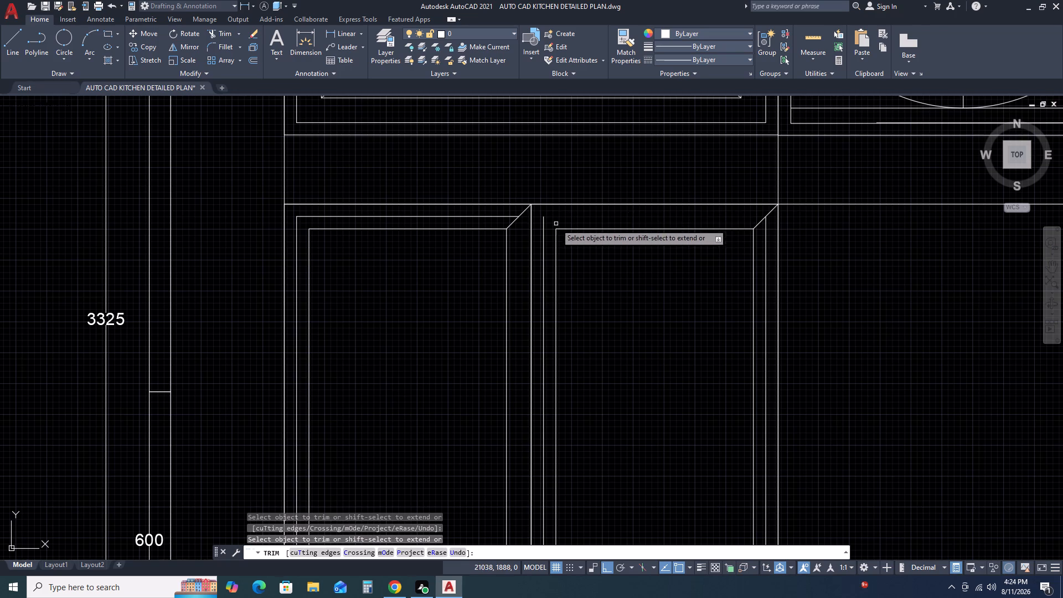
click(542, 243)
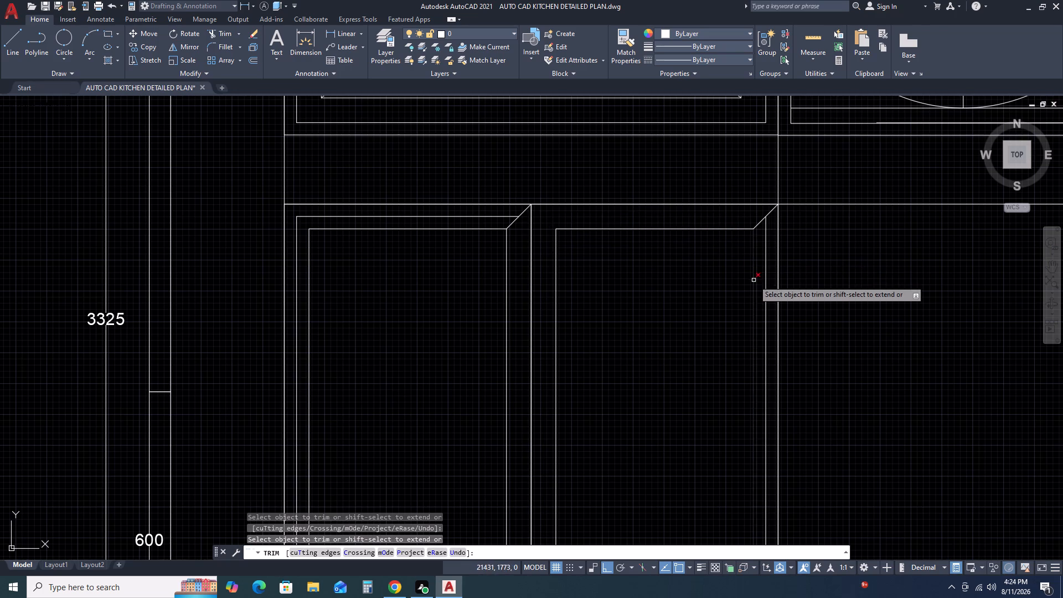
click(766, 262)
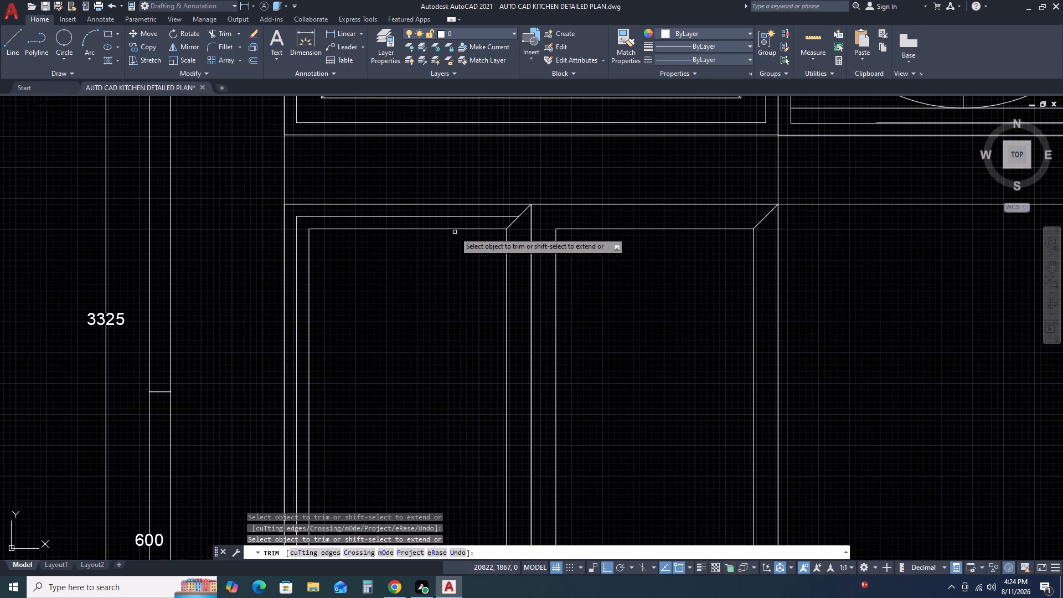
click(472, 218)
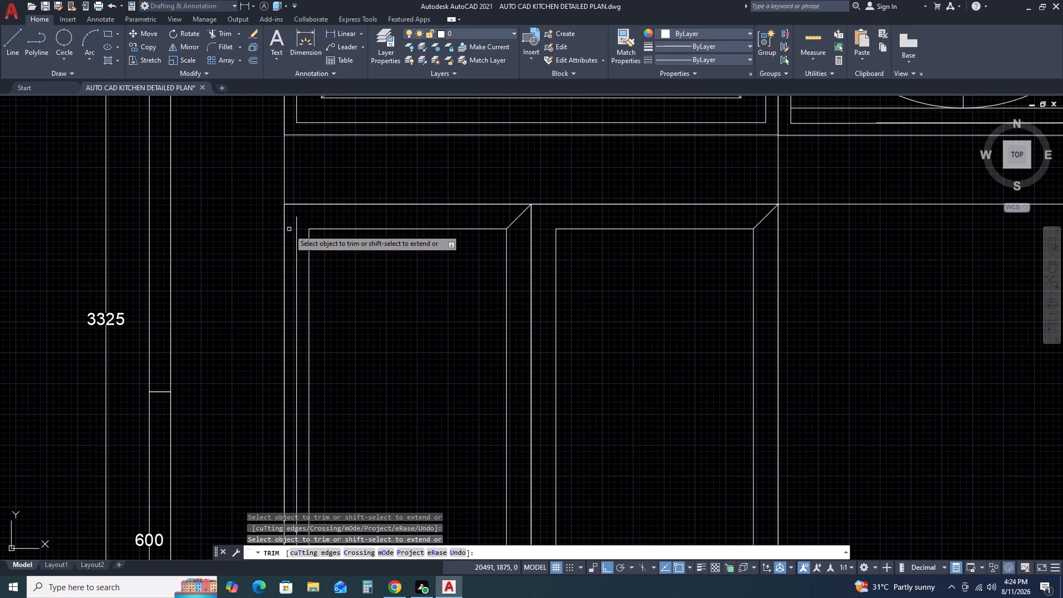
click(298, 245)
click(292, 251)
scroll(314, 231, down, 4)
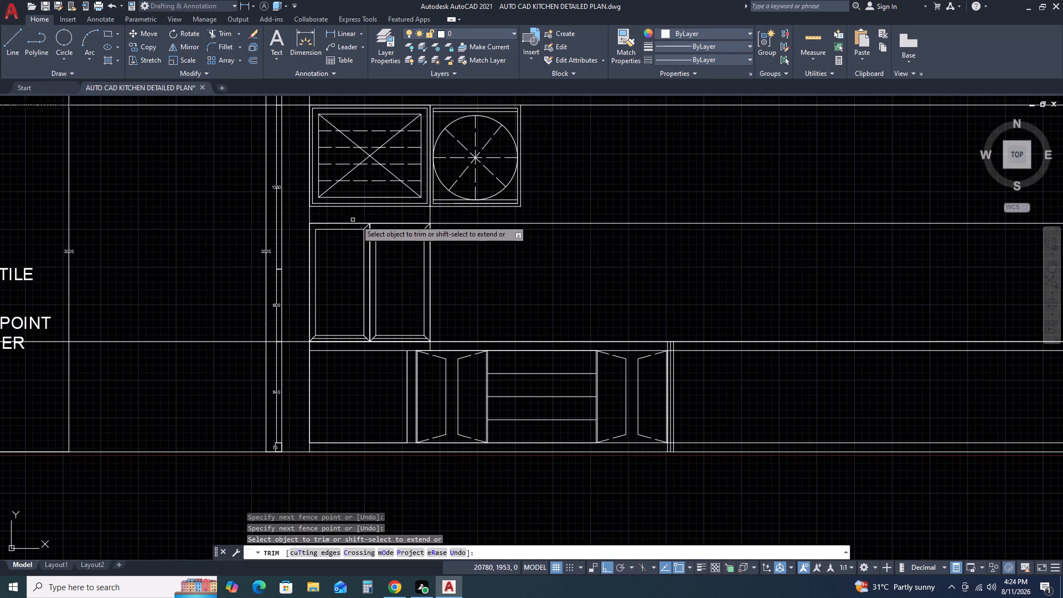
scroll(396, 349, up, 3)
click(446, 306)
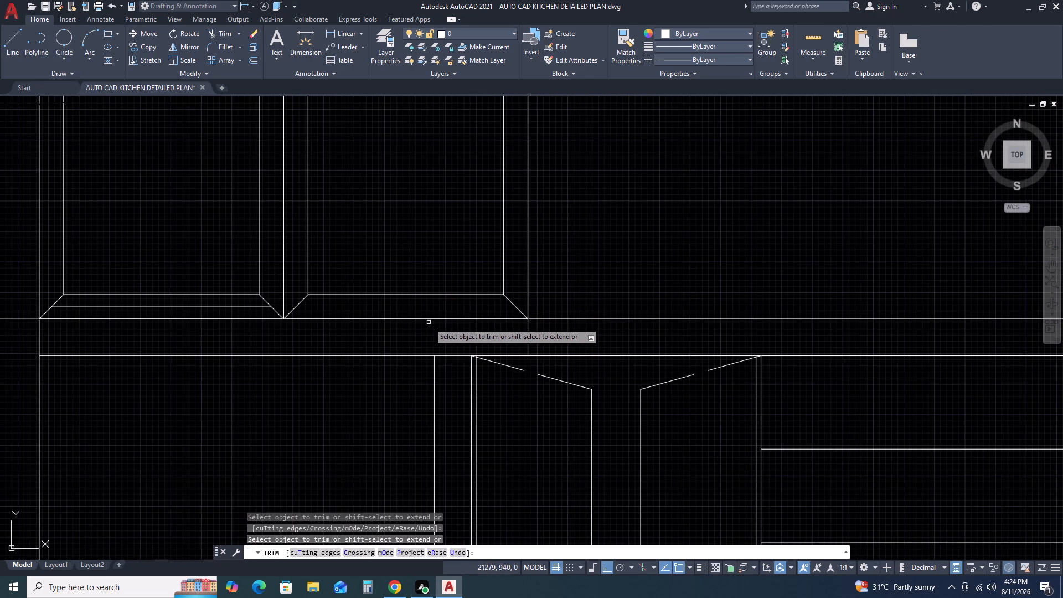
Trim the overlapping duplicate line segments along the panels' bottom edge and the centre divider.
click(430, 318)
click(351, 319)
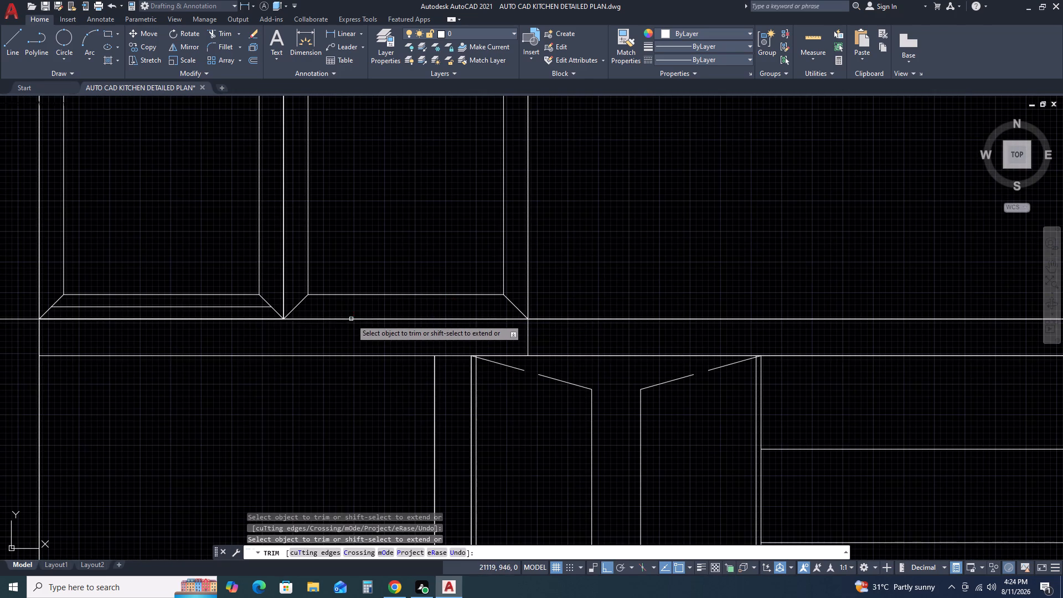
click(272, 319)
click(307, 319)
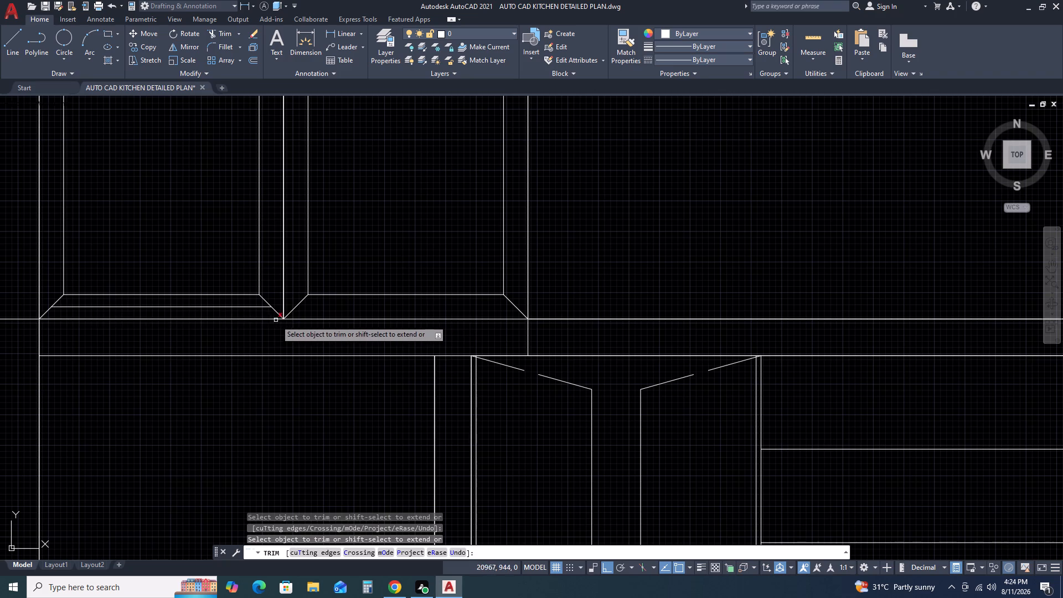
click(269, 320)
click(286, 300)
click(283, 292)
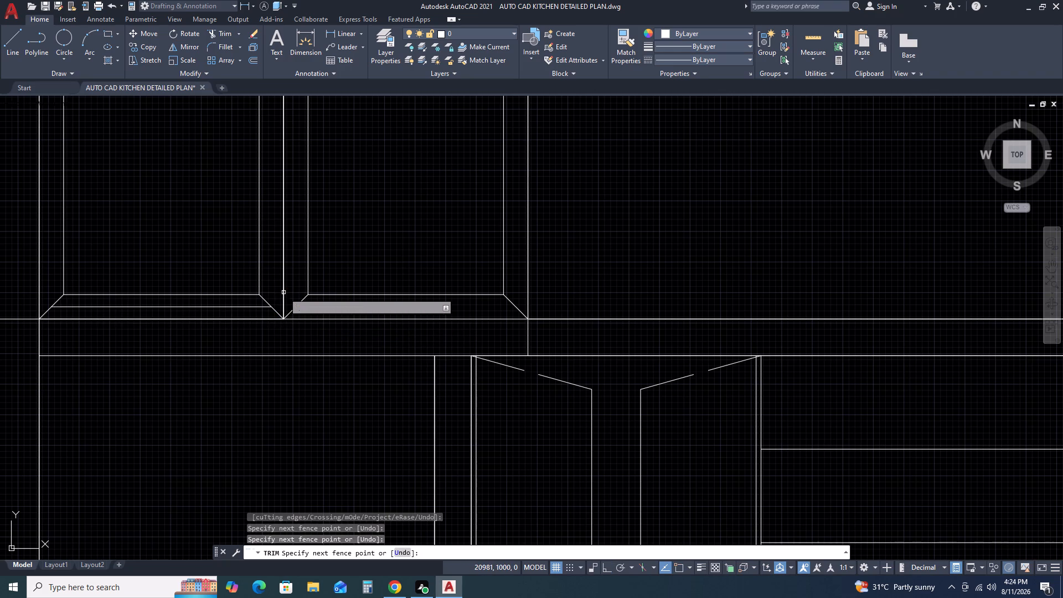
click(285, 293)
click(282, 295)
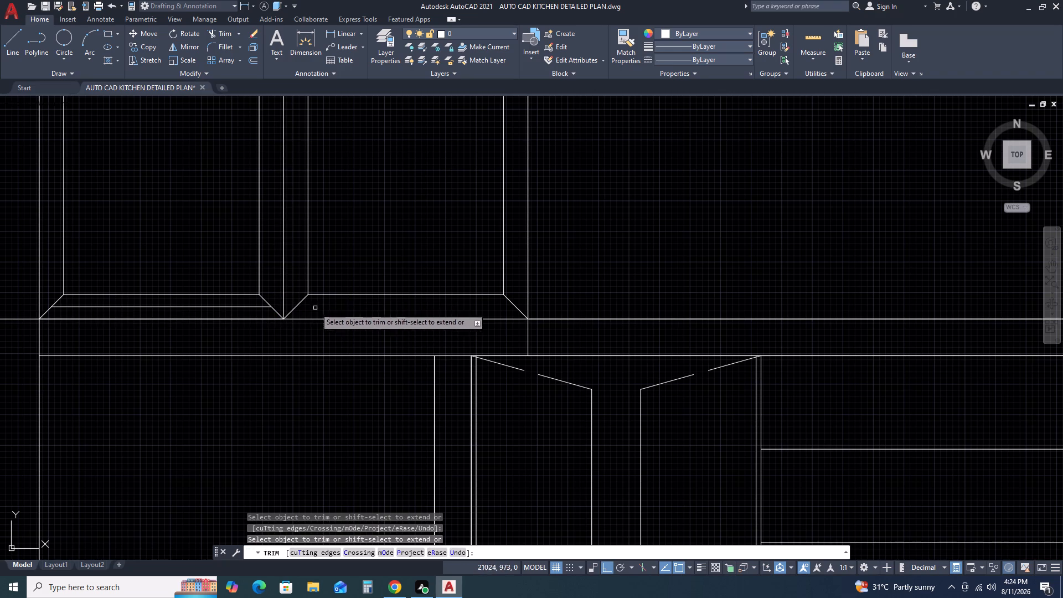
Trim the overlapping duplicate segments along both panels' outer edges and remove the left panel's remaining middle rectangle bottom edge.
scroll(520, 317, down, 3)
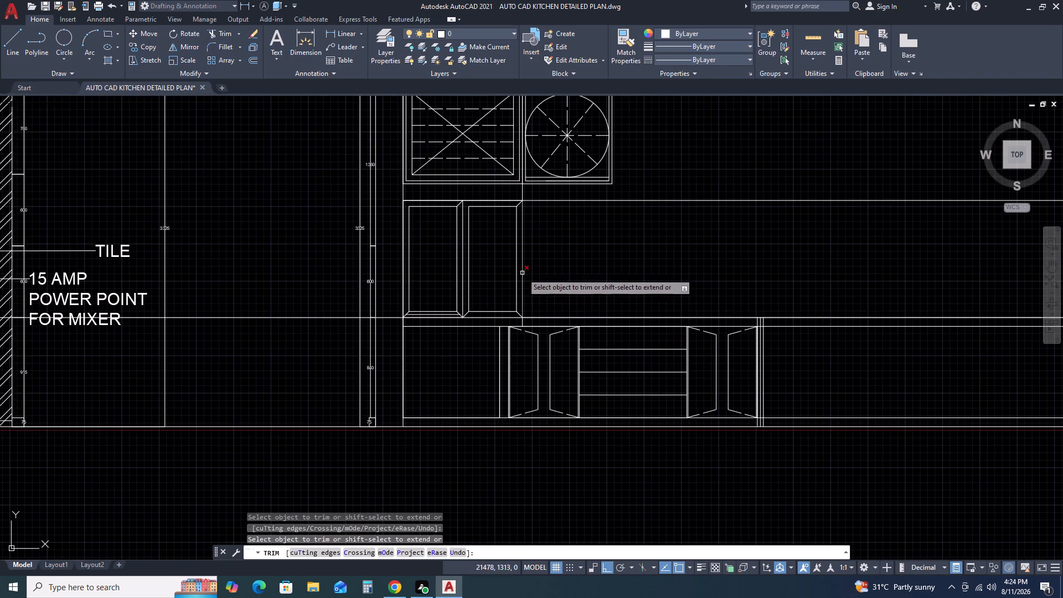
click(522, 272)
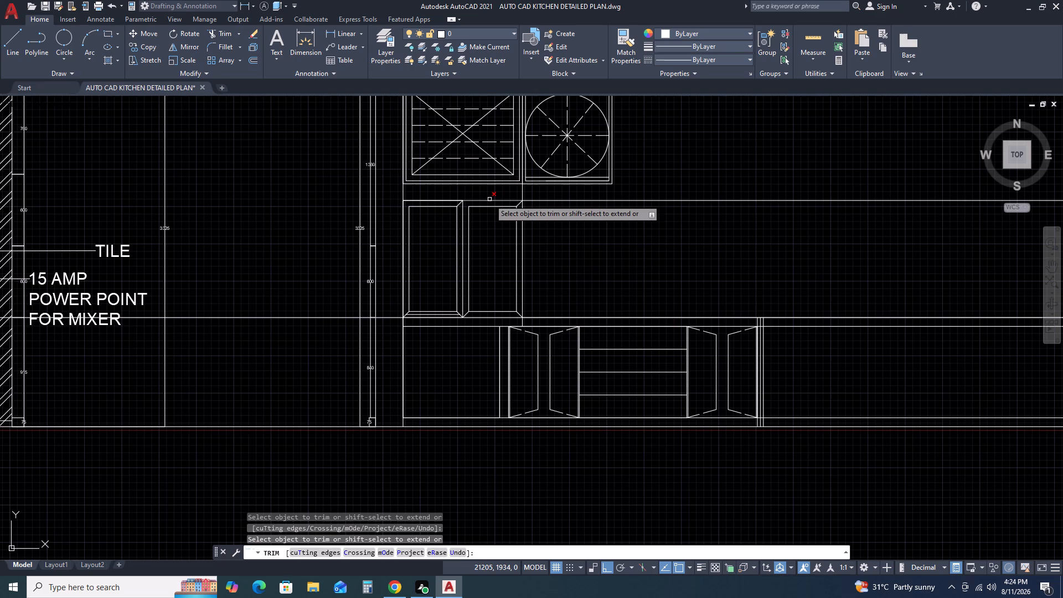
click(489, 199)
click(455, 199)
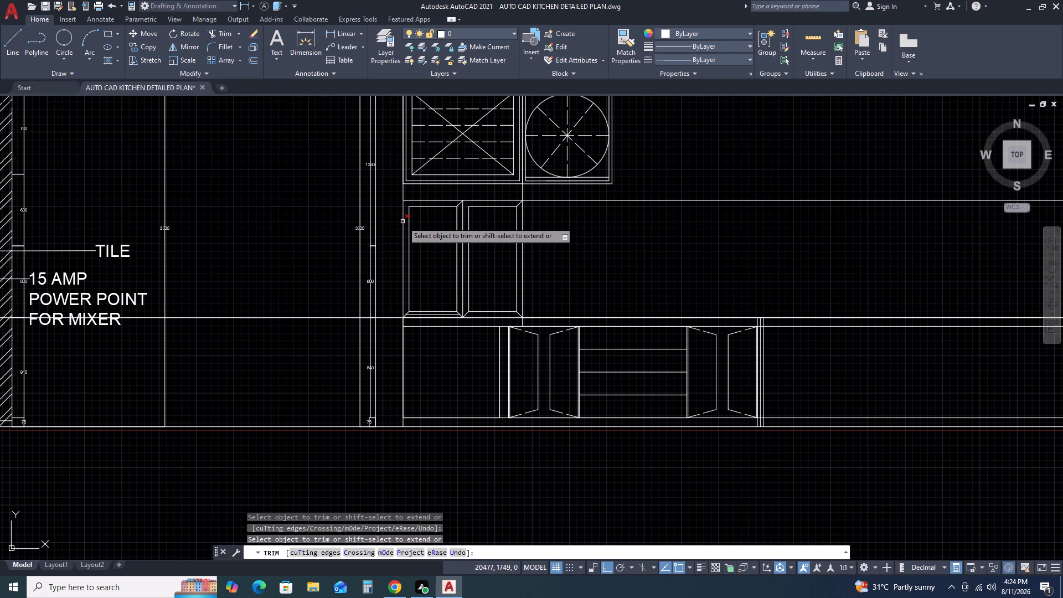
click(403, 222)
scroll(425, 305, up, 2)
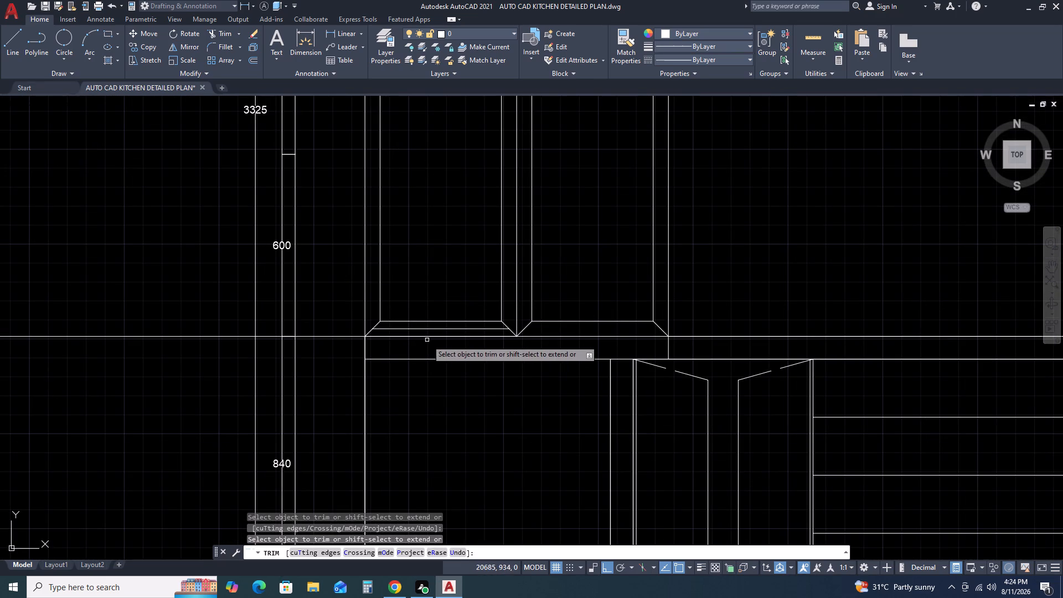
click(430, 337)
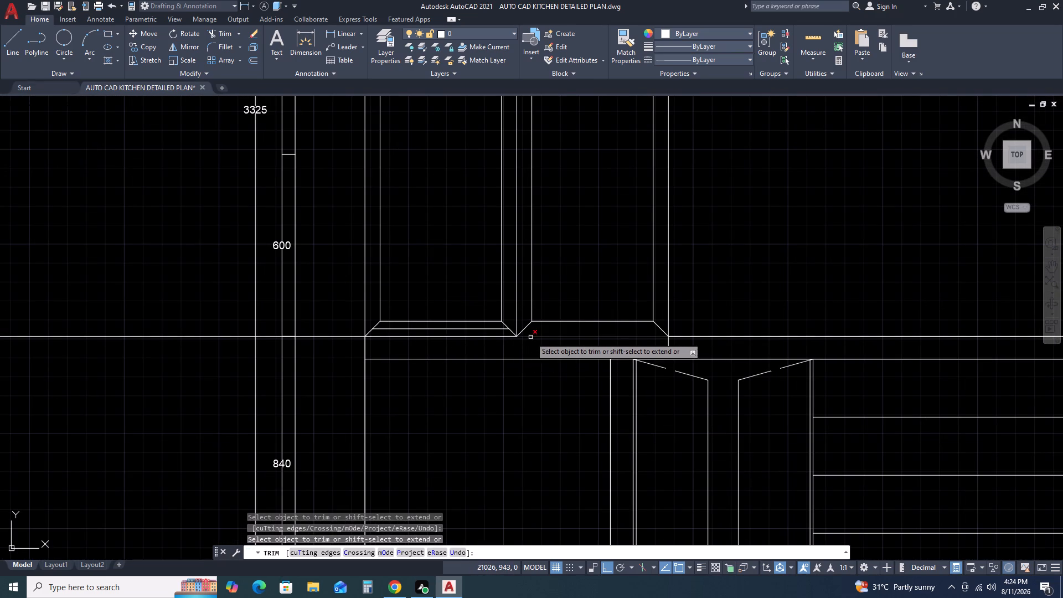
click(486, 327)
key(Escape)
Draw a diagonal mitre line at the left panel's upper-left corner, linking the inner rectangle to the outer frame.
scroll(474, 311, down, 2)
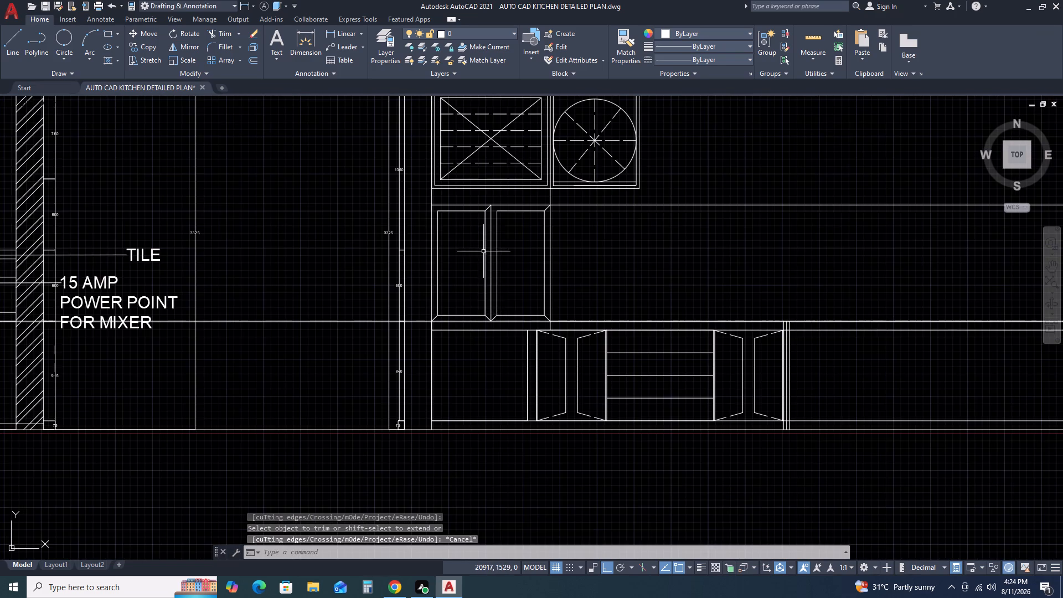
scroll(484, 233, up, 2)
middle_drag(487, 229, 527, 348)
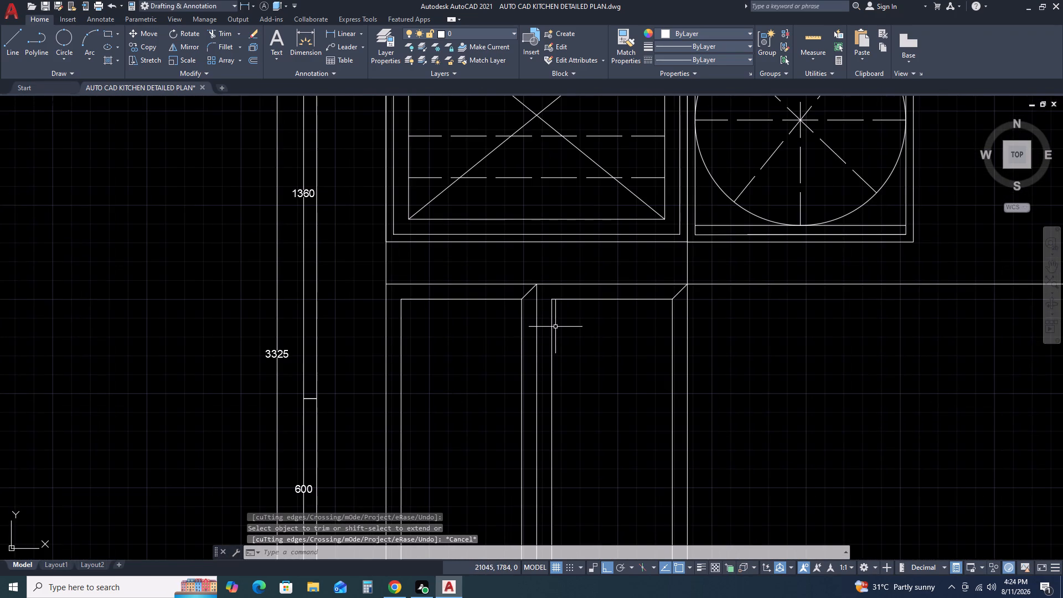
key(l)
key(space)
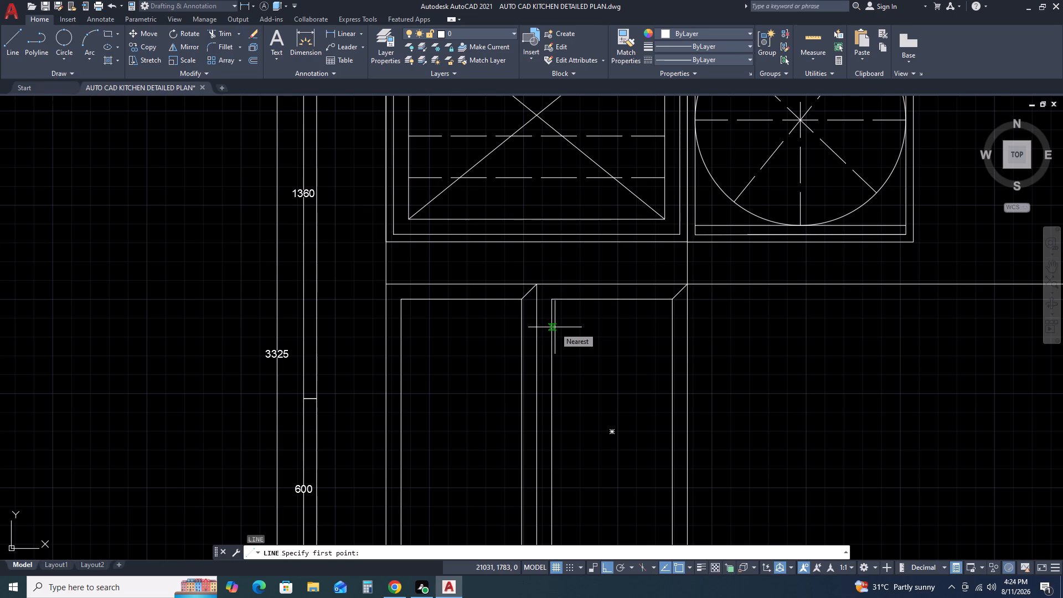
scroll(587, 339, down, 2)
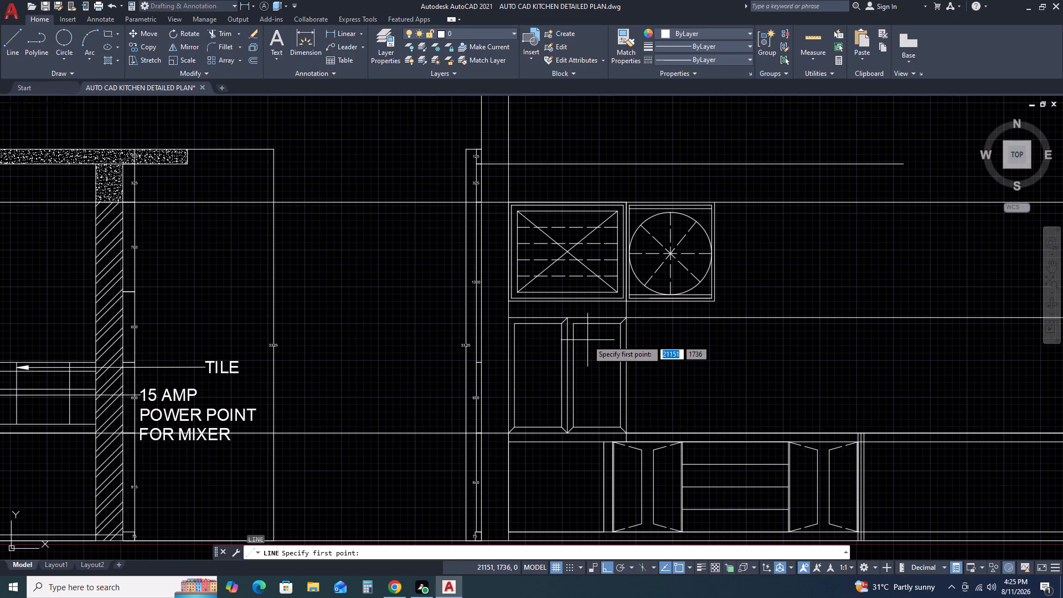
scroll(518, 333, up, 2)
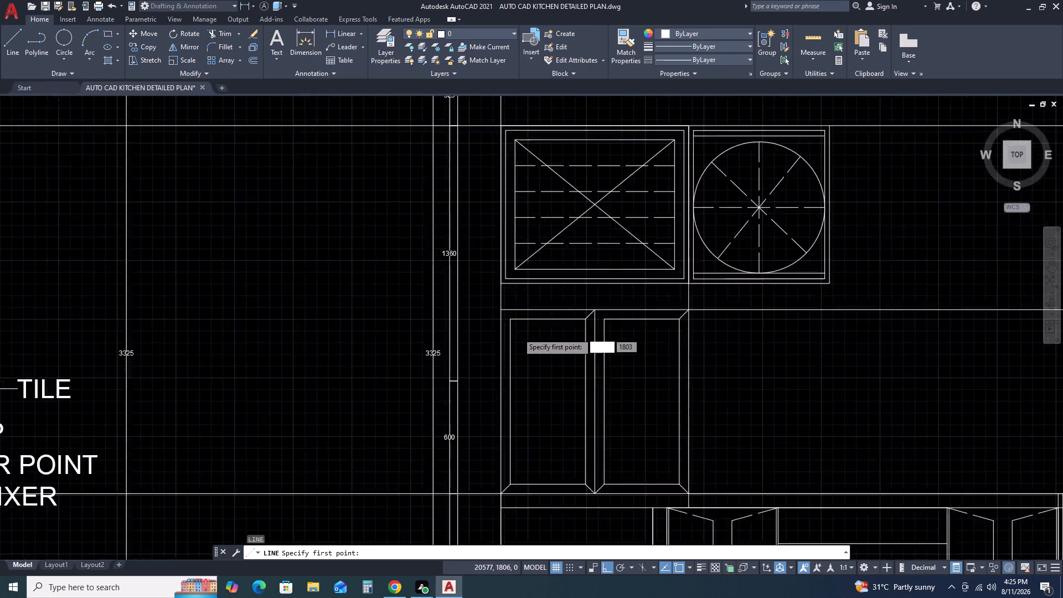
click(505, 313)
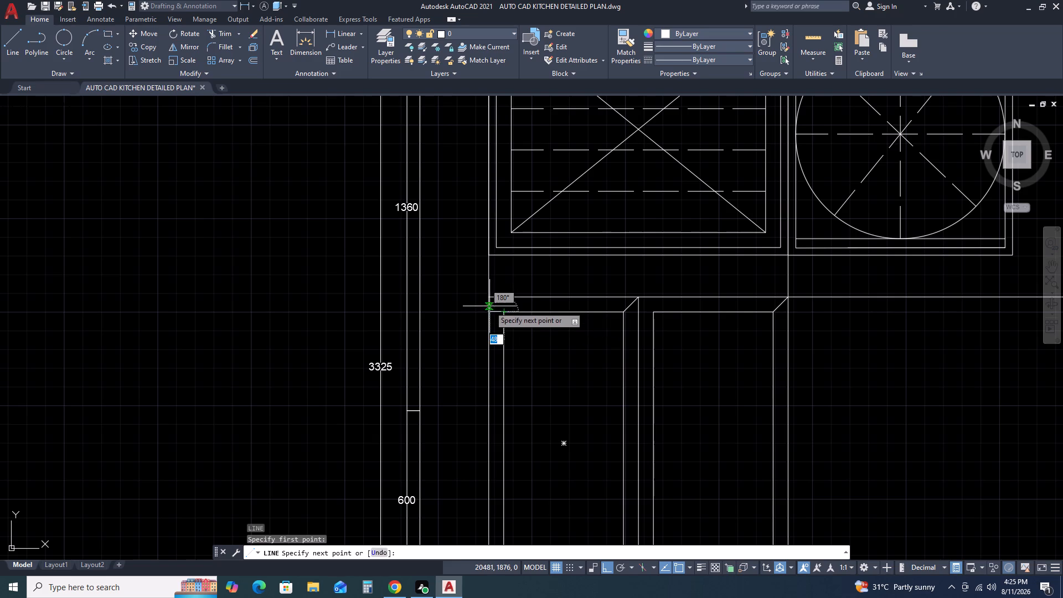
click(488, 300)
key(Escape)
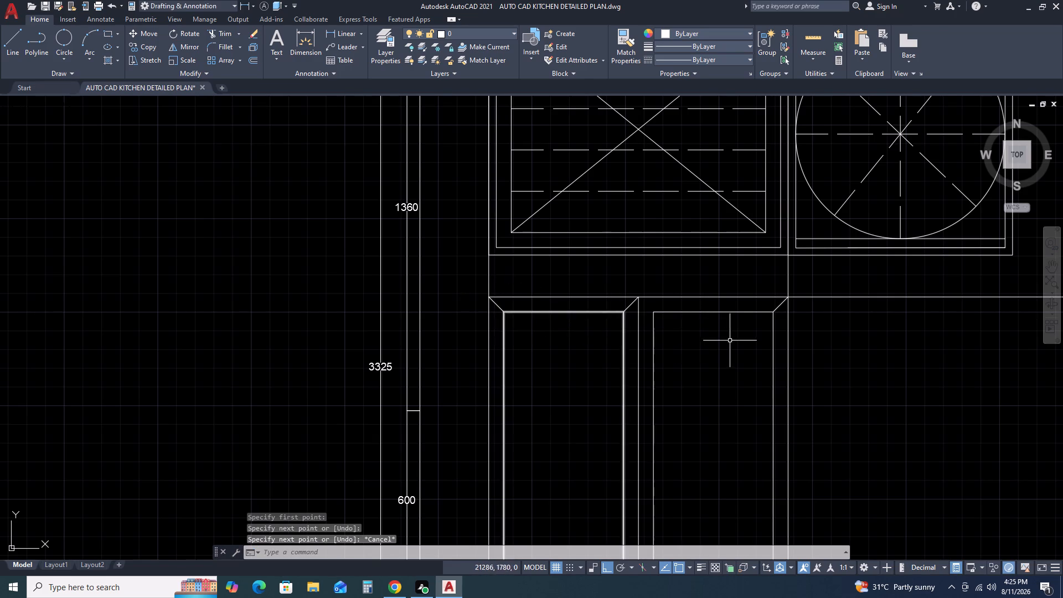
Draw a rectangle about 500 by 490 from the left panel's upper-left outer corner to the midpoint of the centre divider.
scroll(730, 344, down, 2)
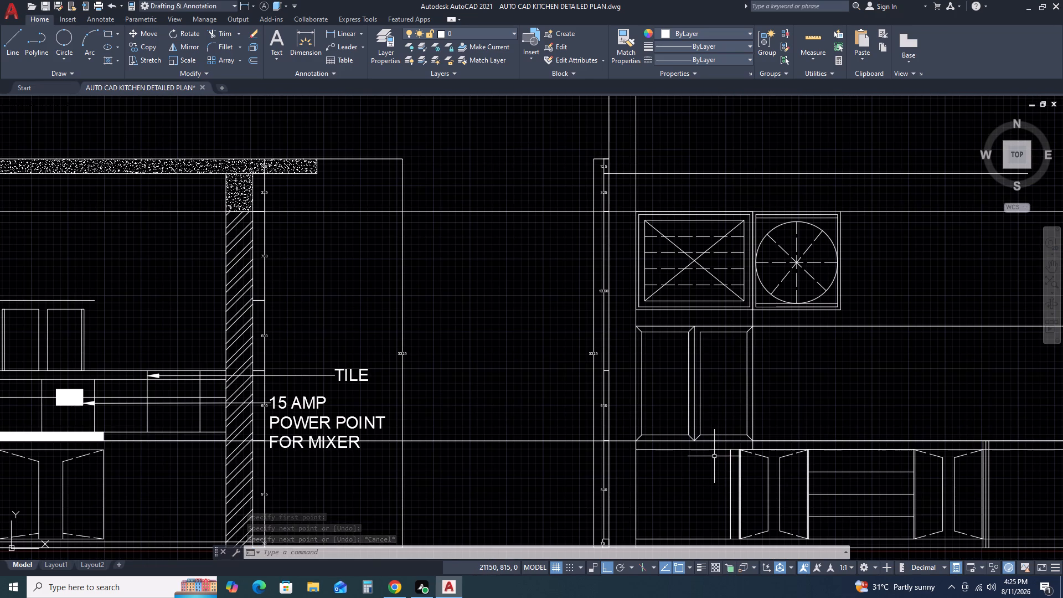
text(RE)
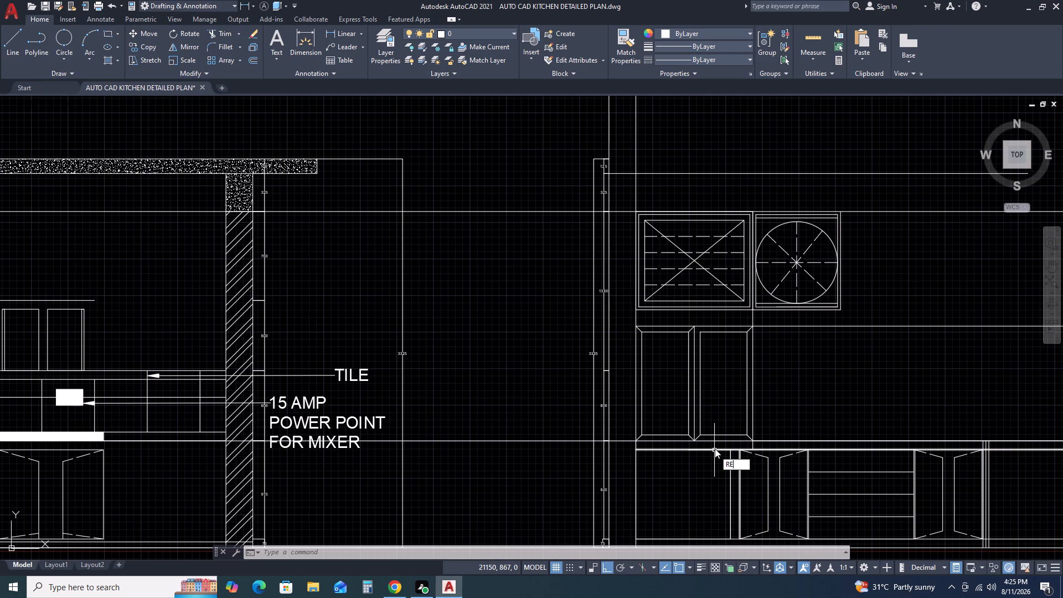
text(C)
key(space)
scroll(636, 327, up, 2)
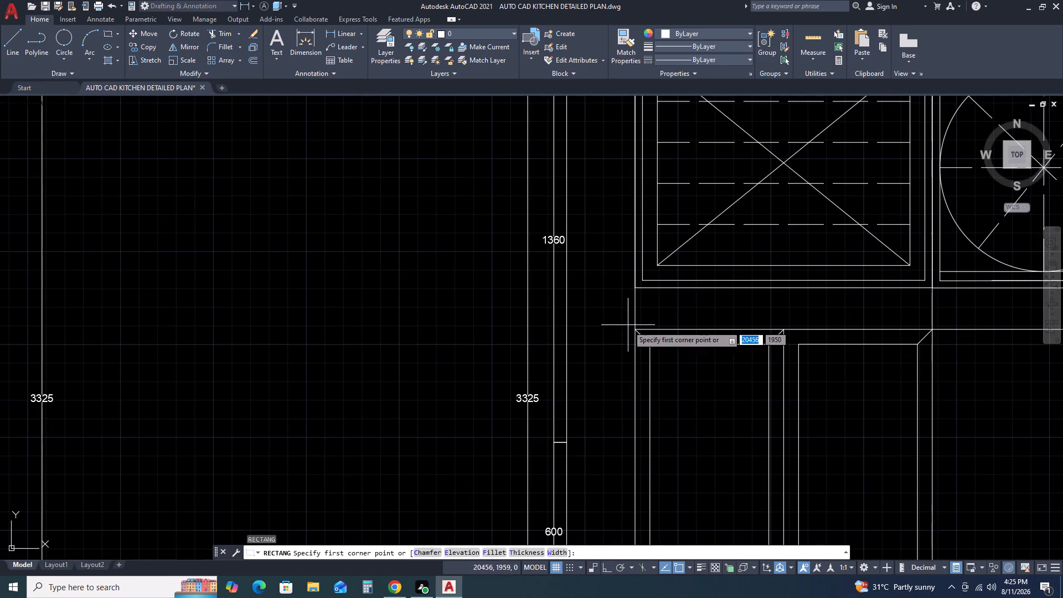
click(637, 332)
scroll(642, 342, down, 2)
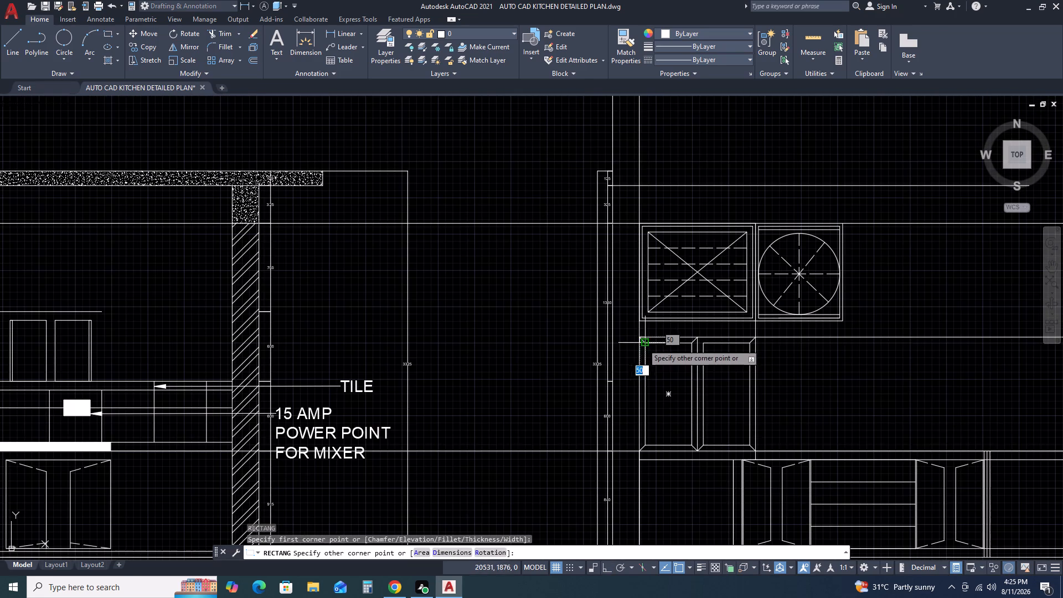
scroll(697, 409, up, 2)
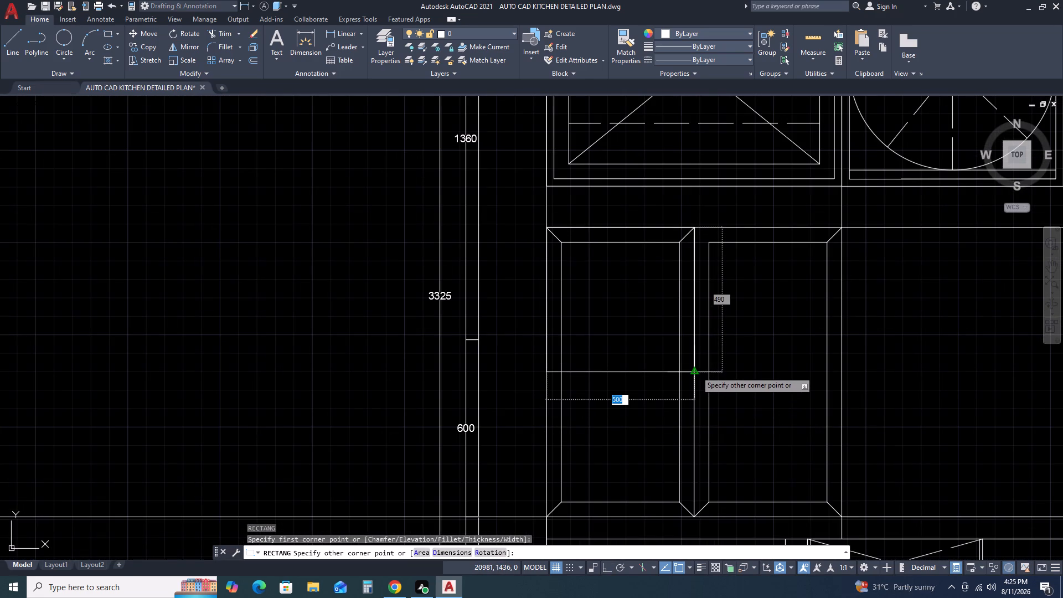
click(696, 371)
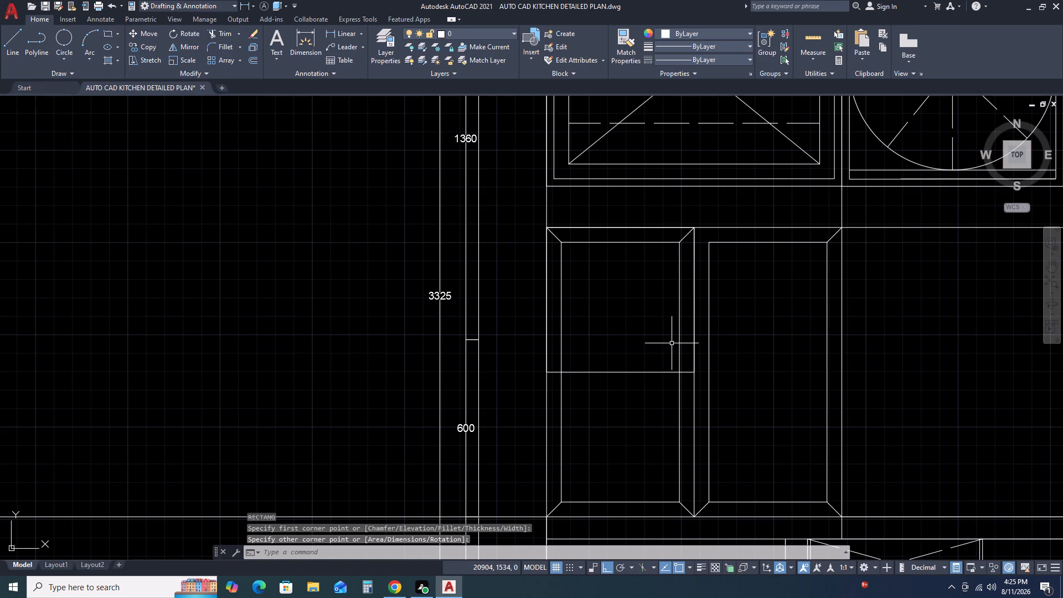
Stretch the new rectangle's right edge inward from the centre divider to the left panel's inner frame line.
scroll(698, 326, up, 2)
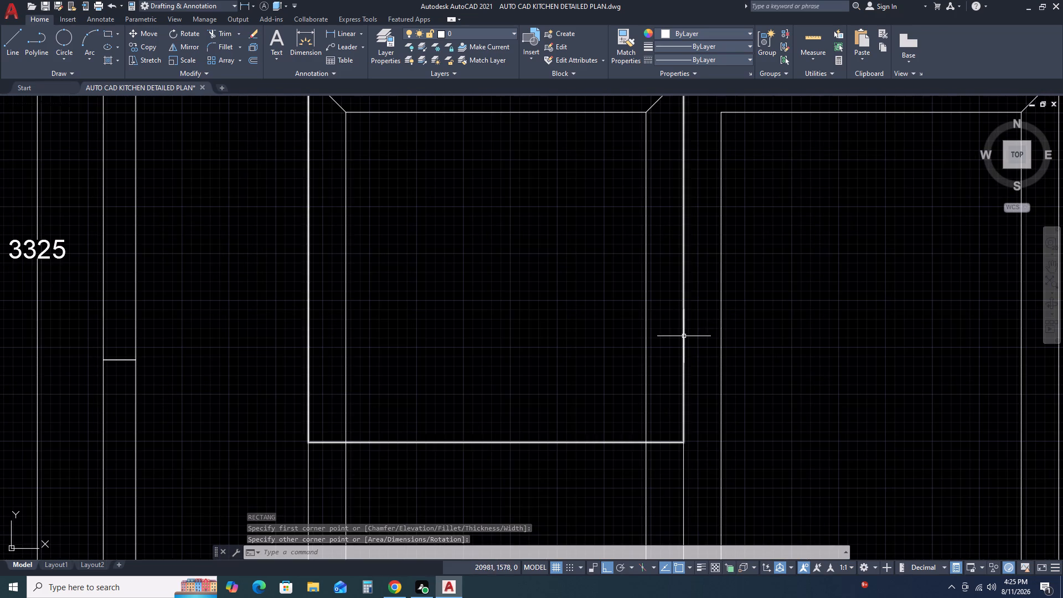
click(684, 336)
click(685, 261)
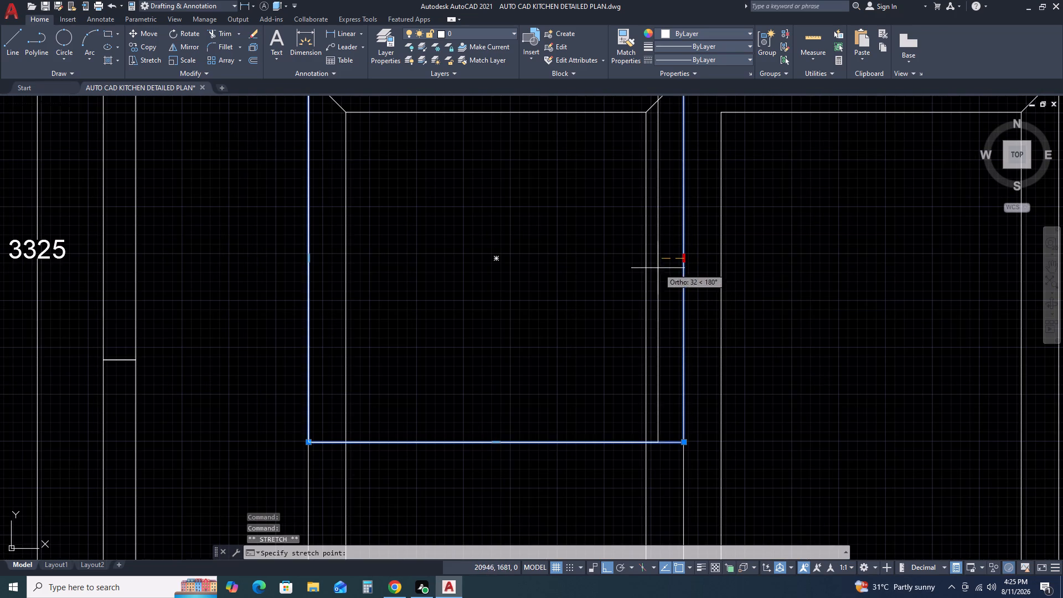
click(648, 261)
key(Escape)
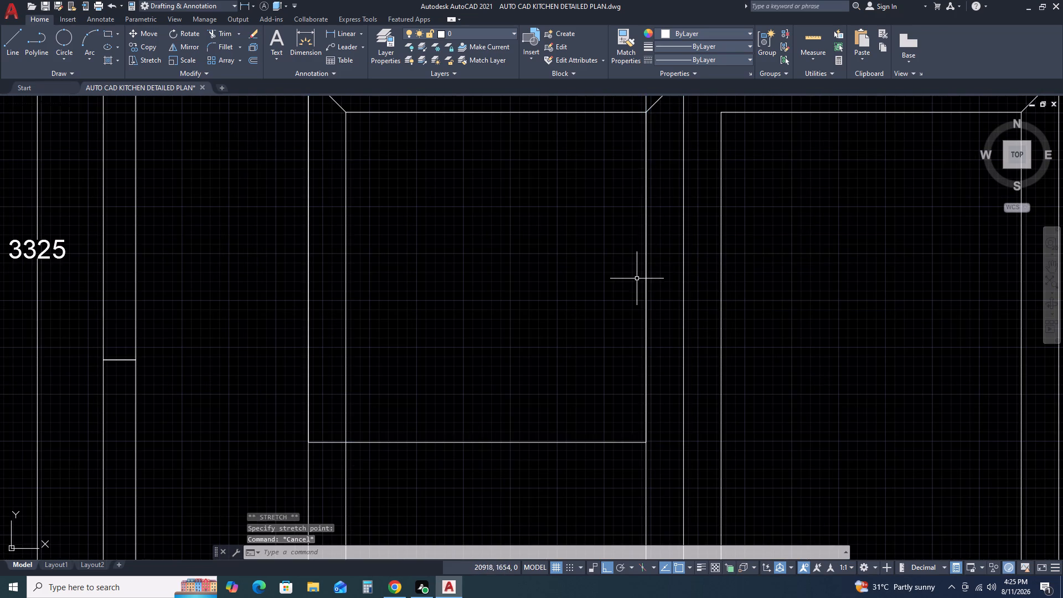
Trim the inner frame edges, both upper mitre lines and duplicate segments from the left panel's upper half.
scroll(636, 280, down, 2)
text(TR)
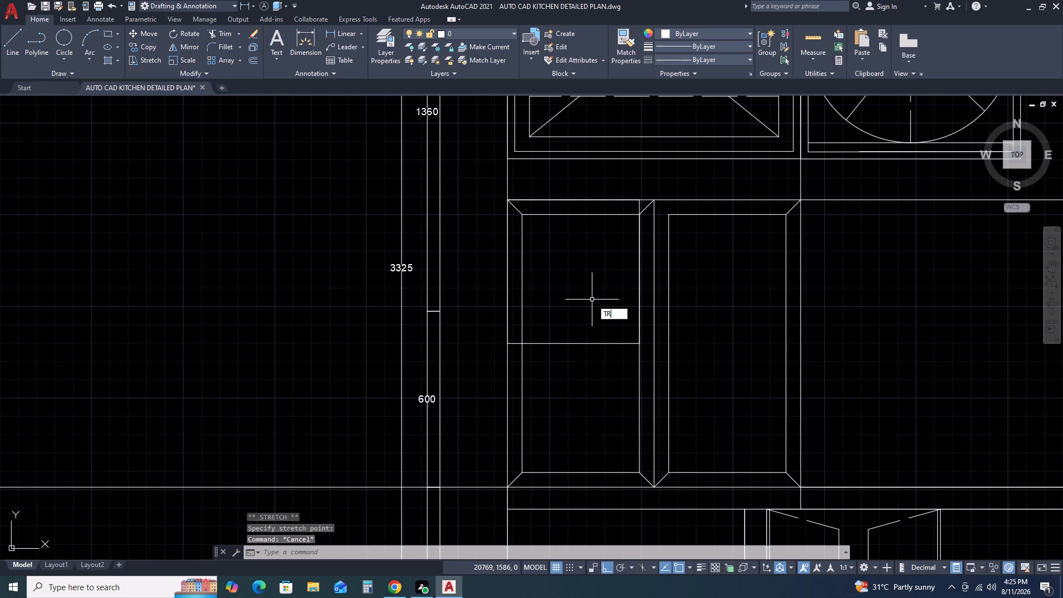
key(space)
click(571, 209)
click(514, 265)
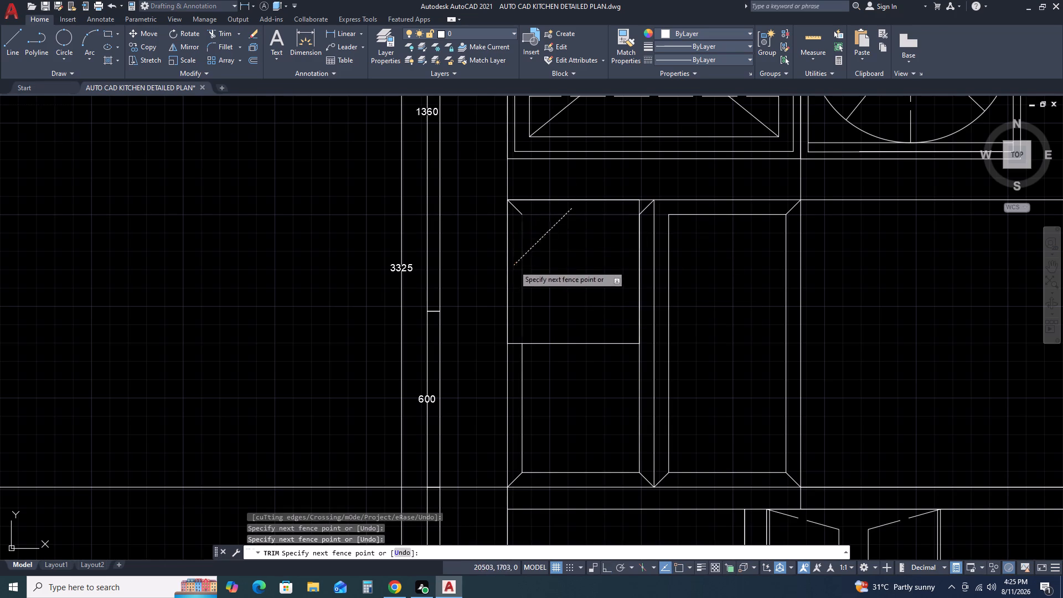
click(522, 209)
click(515, 214)
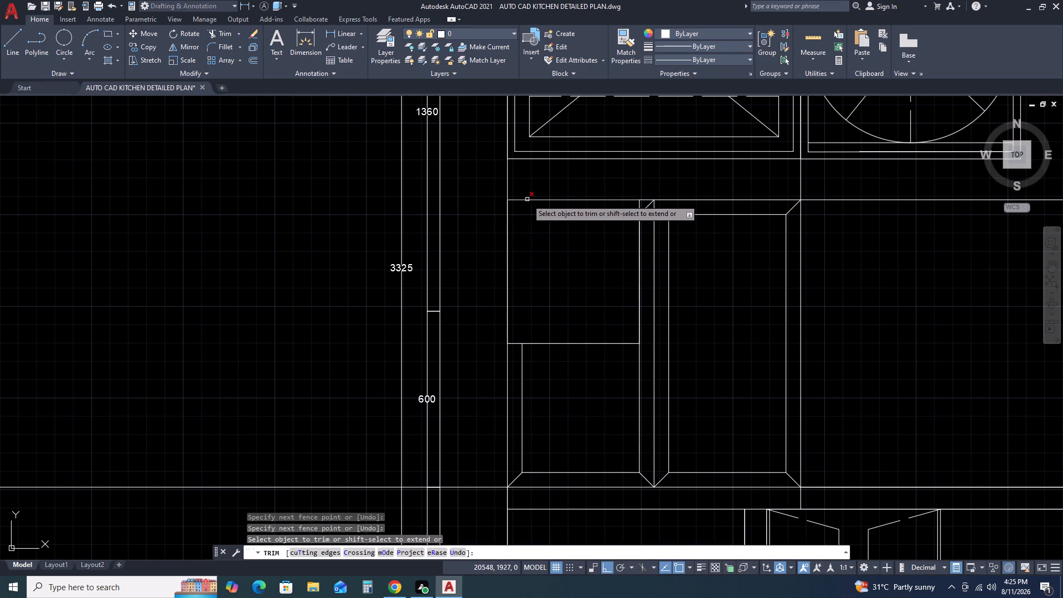
click(527, 199)
click(508, 312)
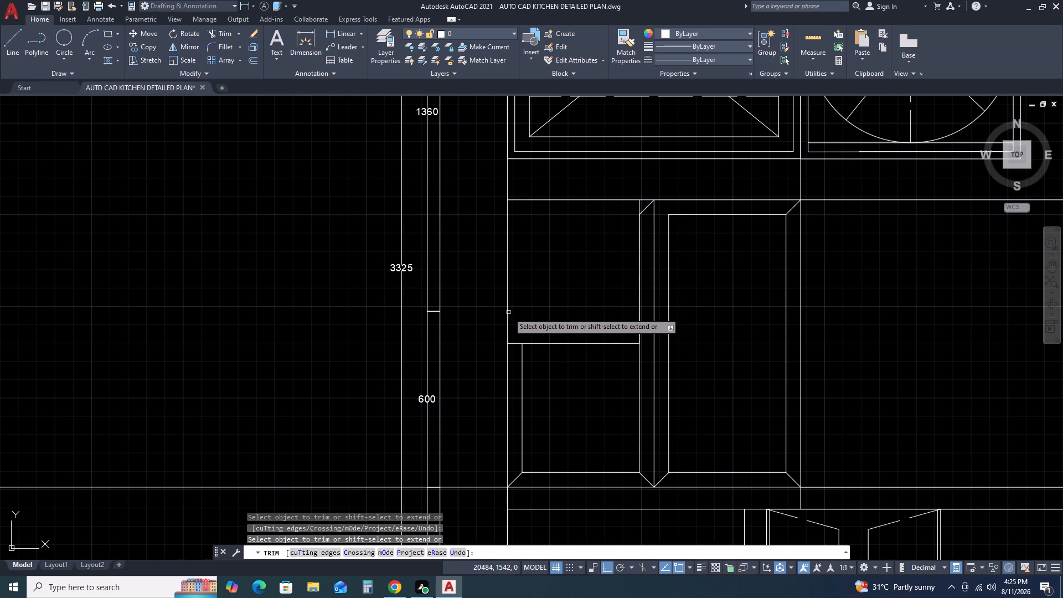
click(640, 243)
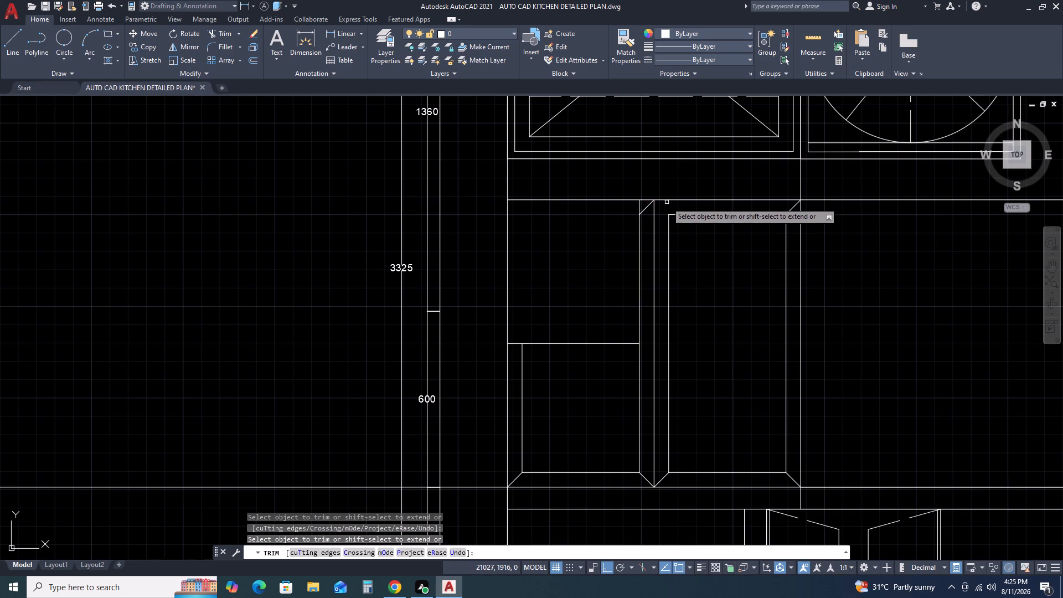
scroll(656, 197, up, 3)
click(620, 260)
click(603, 229)
scroll(619, 241, down, 4)
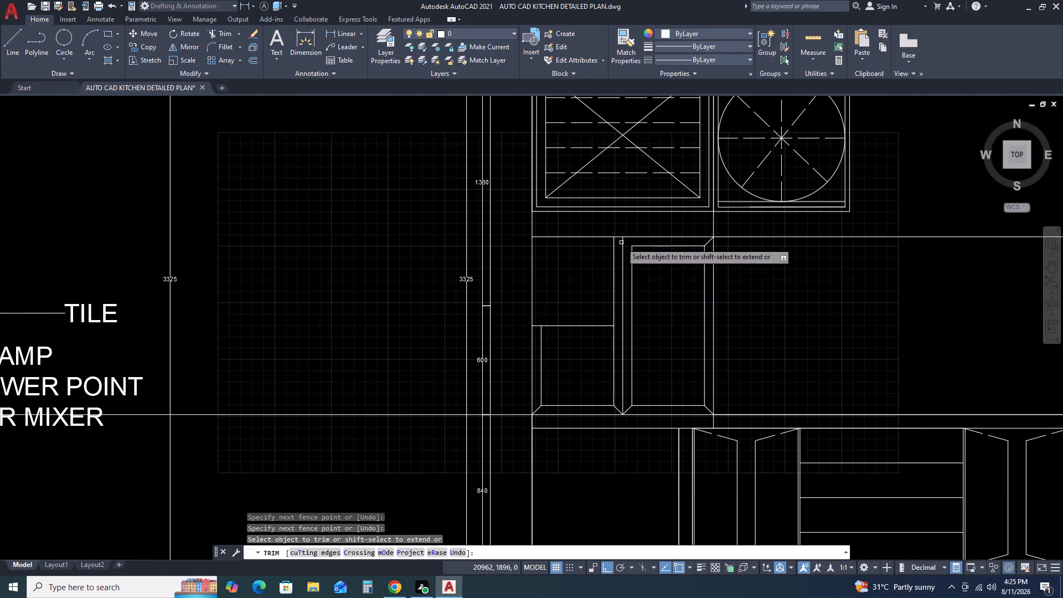
key(Escape)
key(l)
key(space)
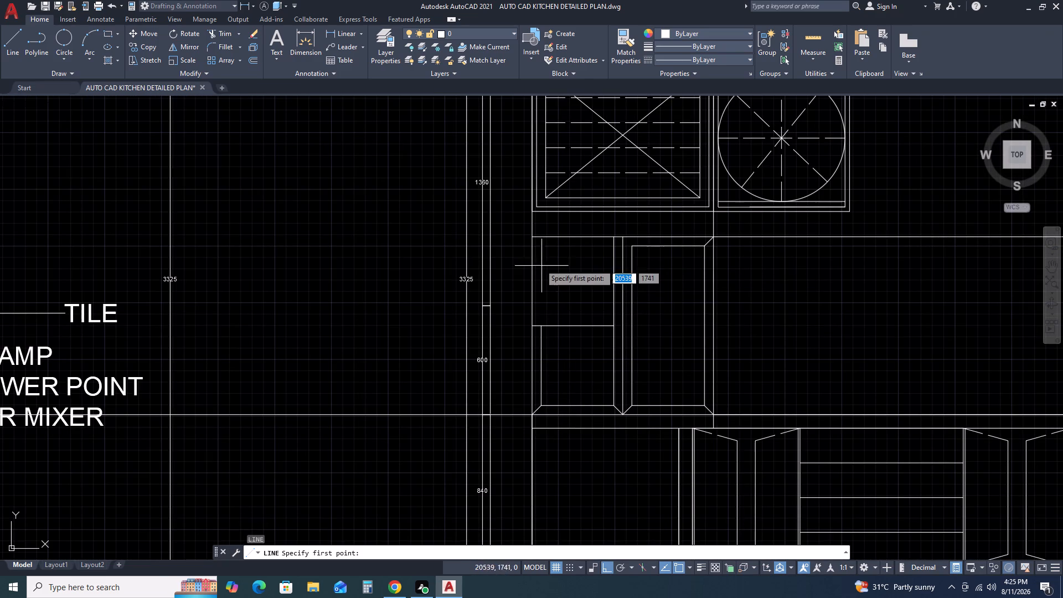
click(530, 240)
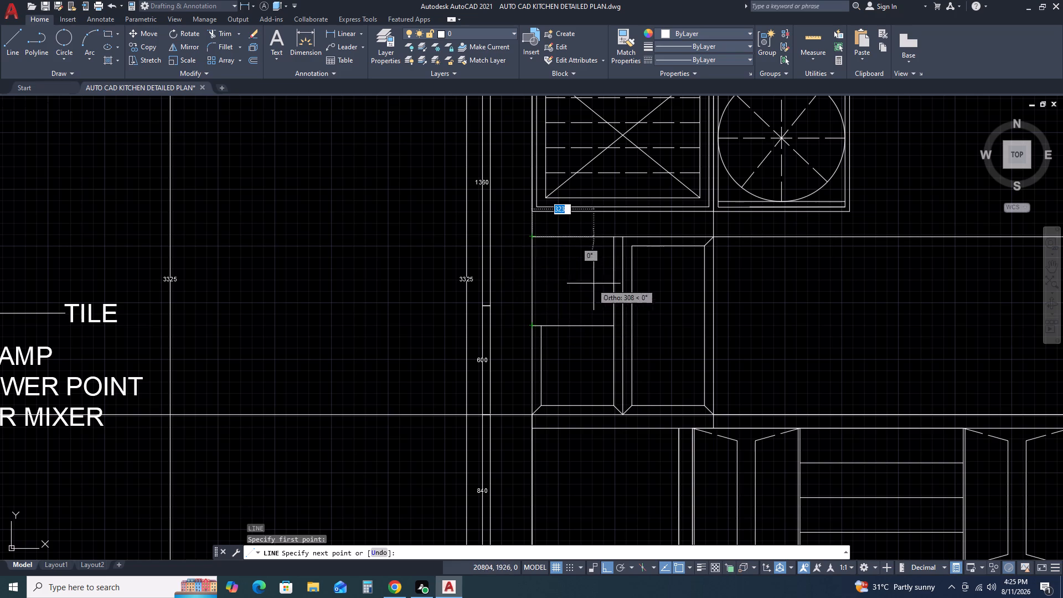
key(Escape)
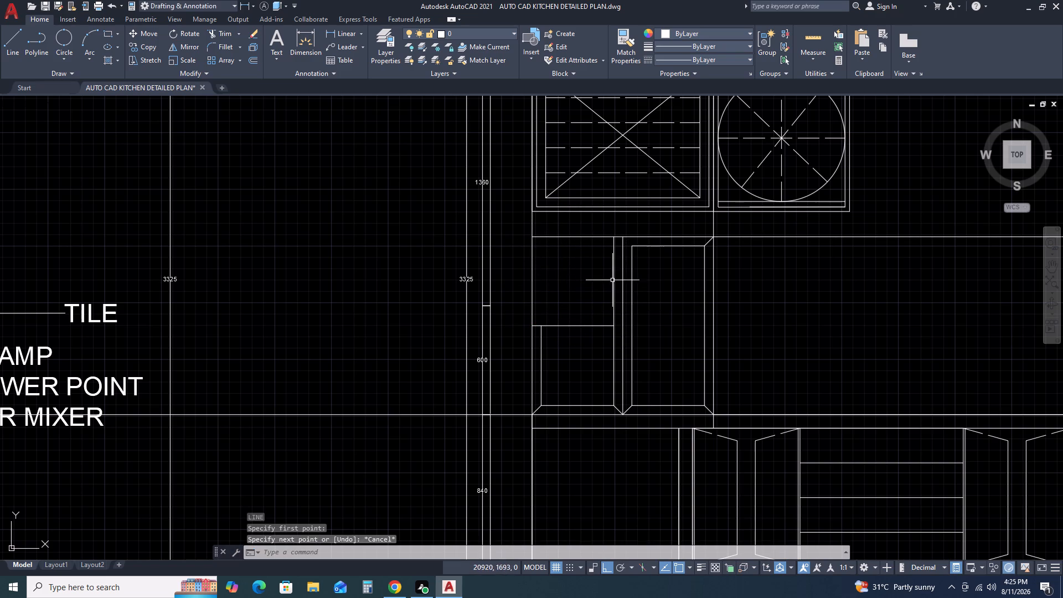
Draw a vertical line down the right edge of the left panel's upper compartment, from its top to its bottom corner.
key(space)
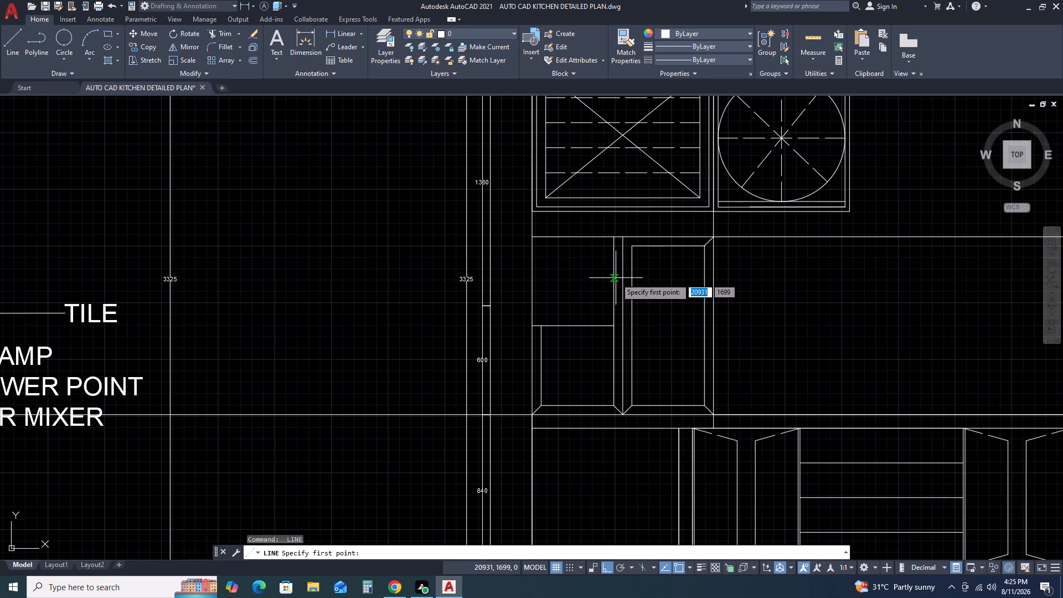
click(613, 235)
click(615, 324)
key(space)
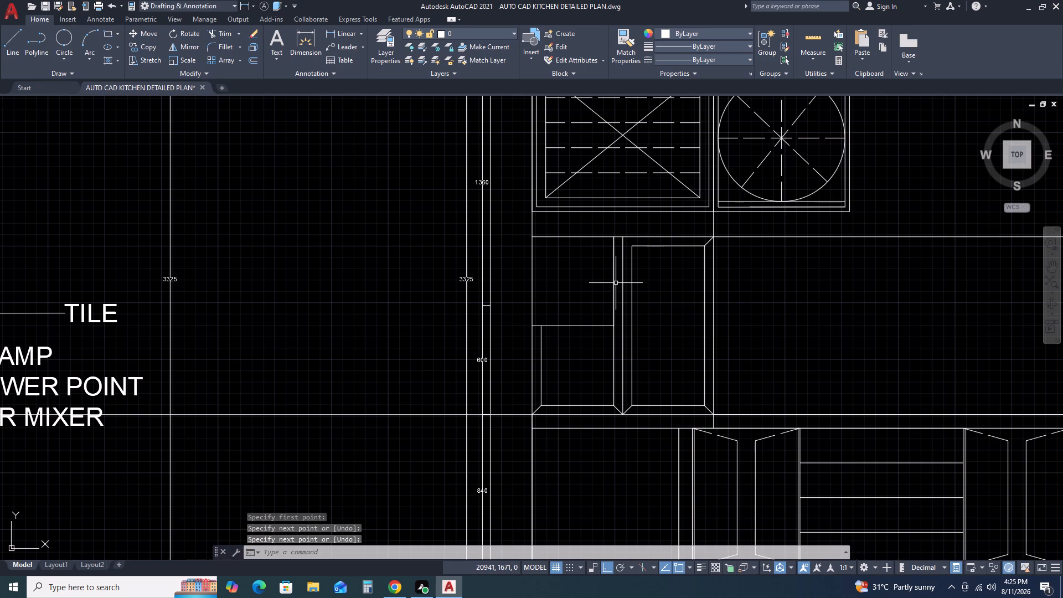
Draw a horizontal line across the left panel's upper compartment from the right edge's midpoint to the left outer edge.
key(space)
click(613, 285)
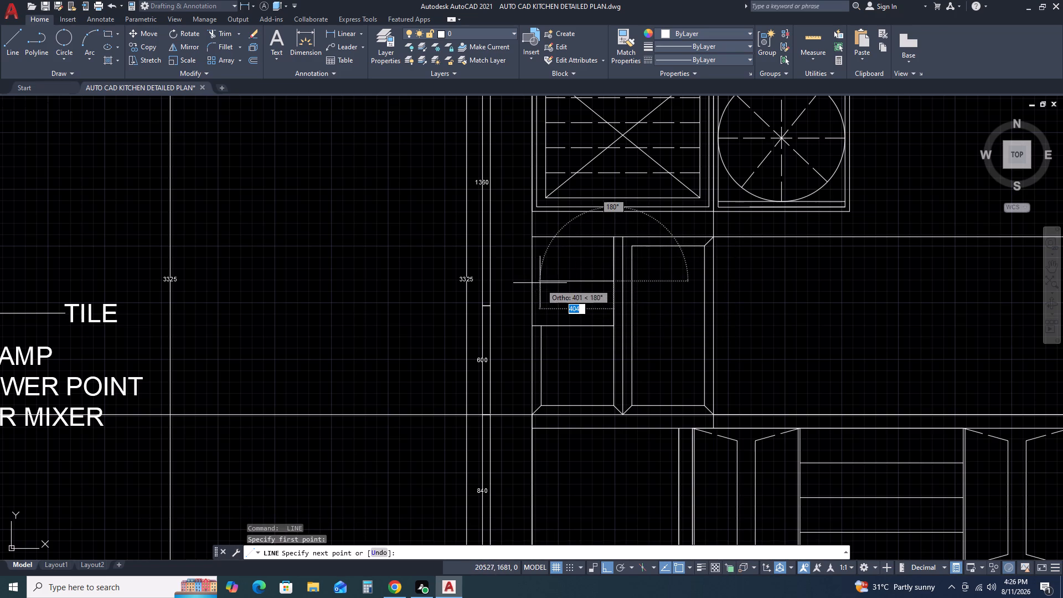
click(535, 280)
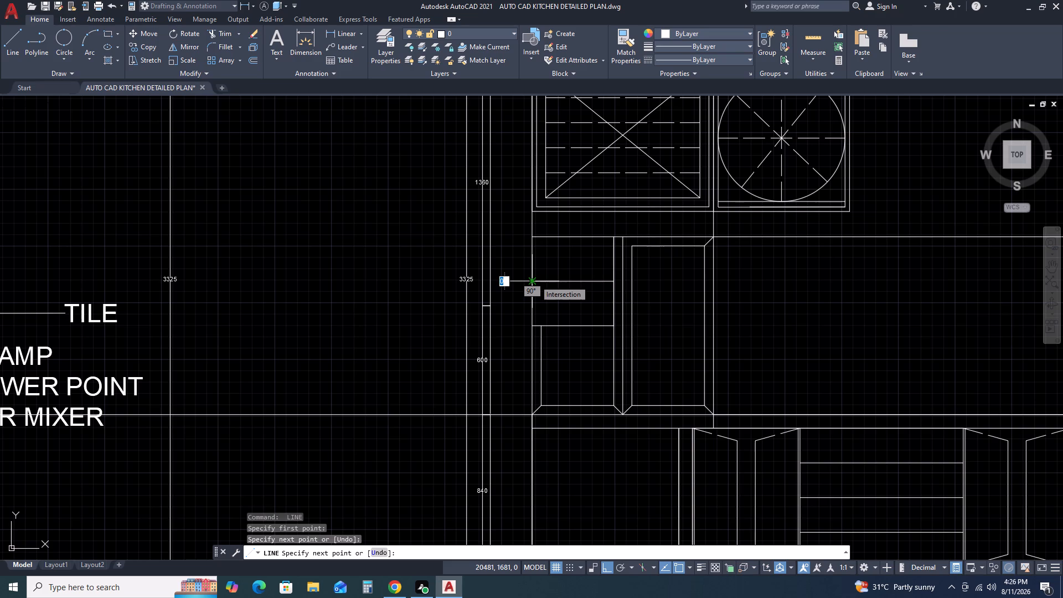
key(space)
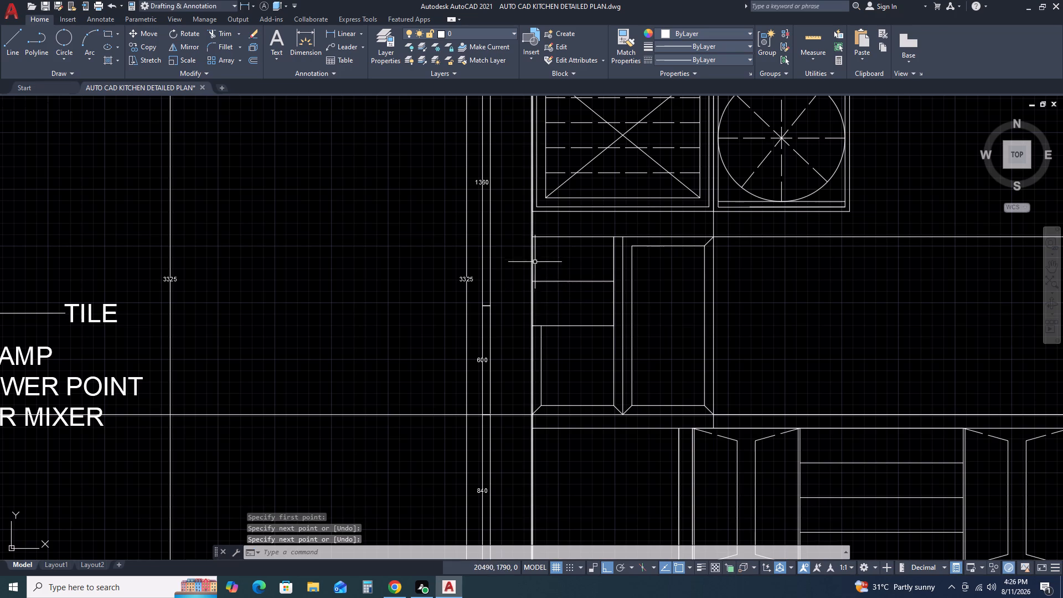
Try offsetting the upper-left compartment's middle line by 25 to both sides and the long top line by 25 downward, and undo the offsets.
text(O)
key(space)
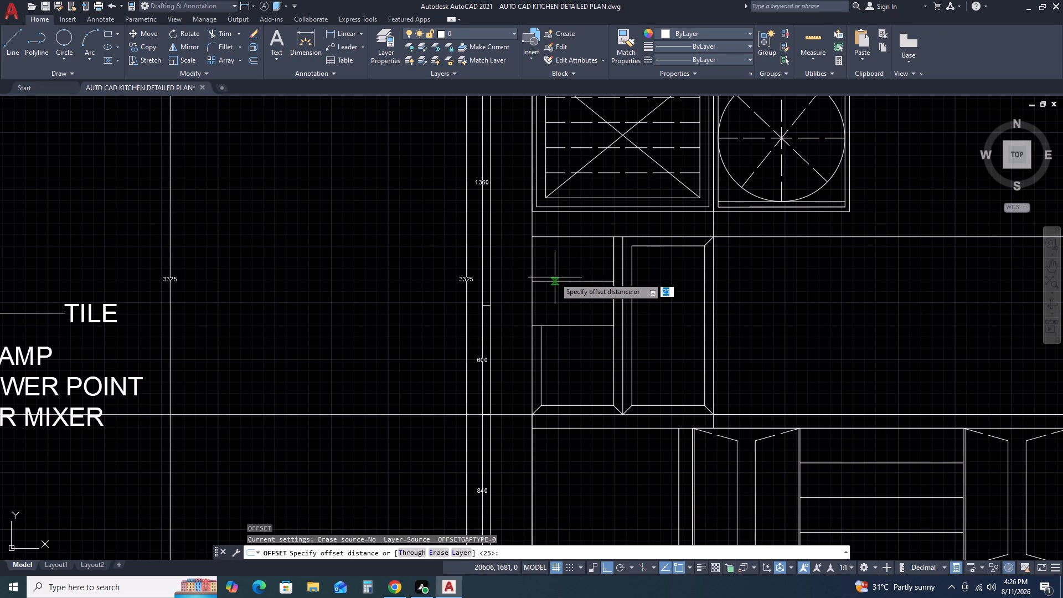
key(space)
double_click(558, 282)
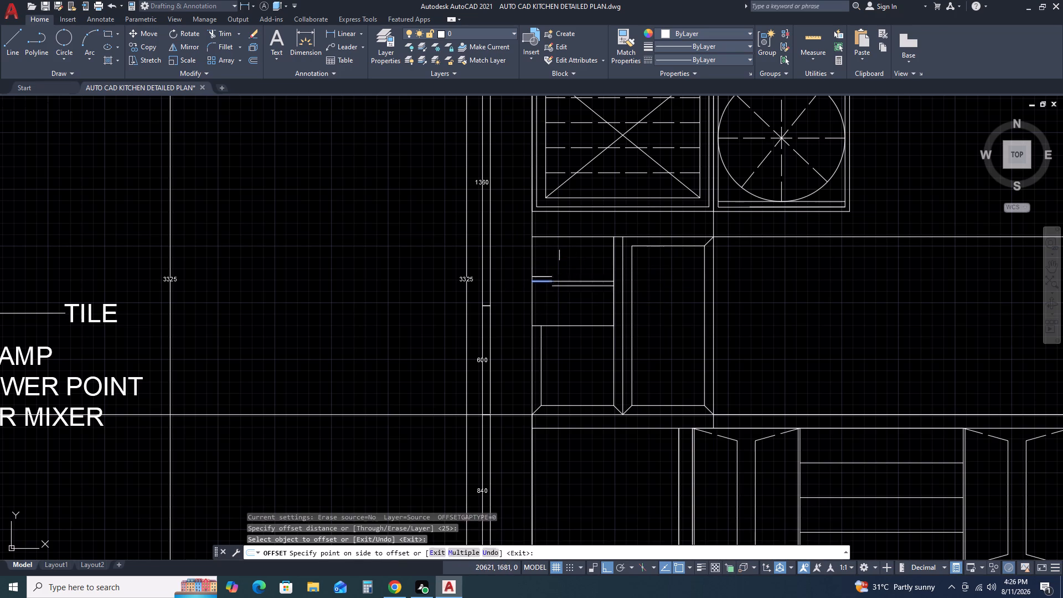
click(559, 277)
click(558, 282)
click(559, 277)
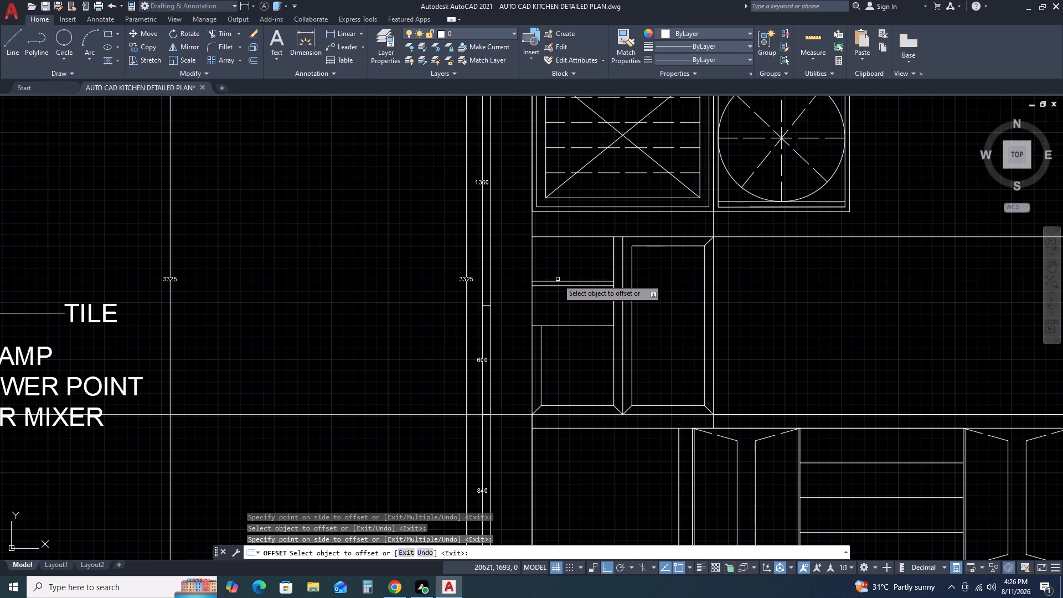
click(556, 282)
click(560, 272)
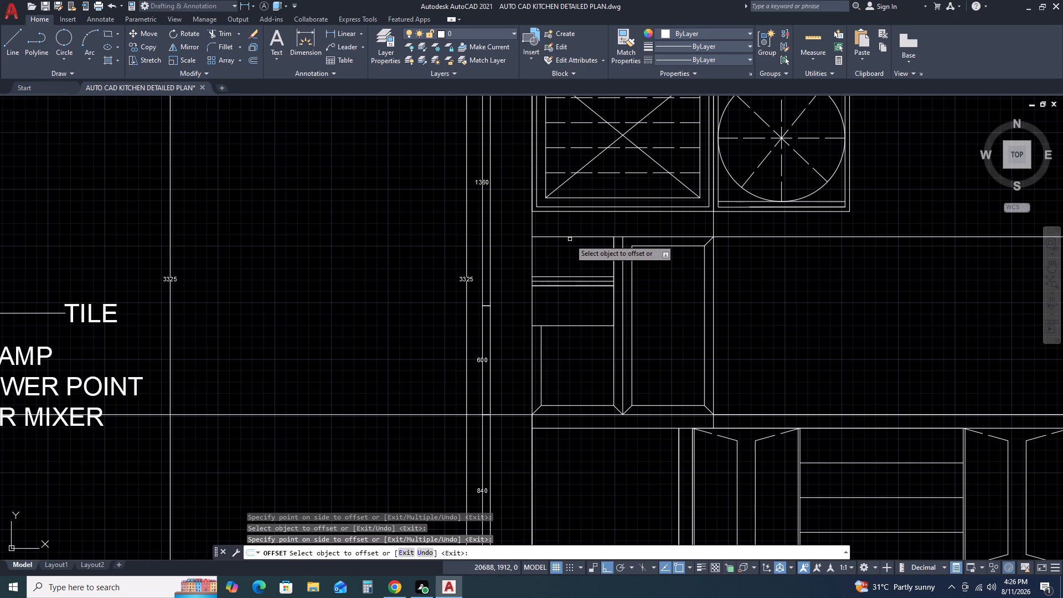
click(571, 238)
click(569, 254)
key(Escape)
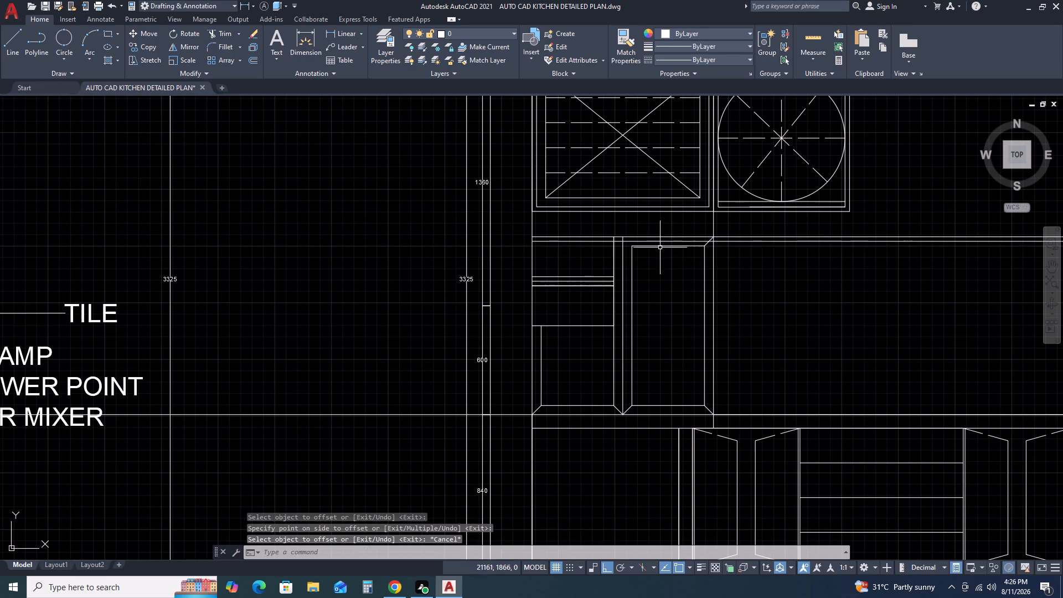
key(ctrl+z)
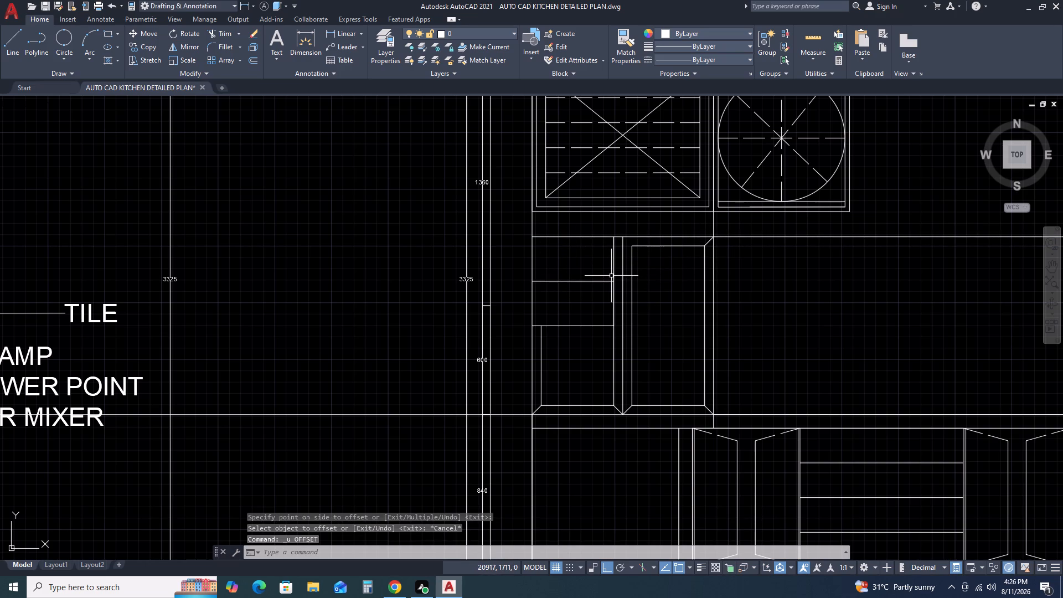
Draw separate lines along the top, right, bottom and left edges of the left panel's upper compartment.
text(L)
key(space)
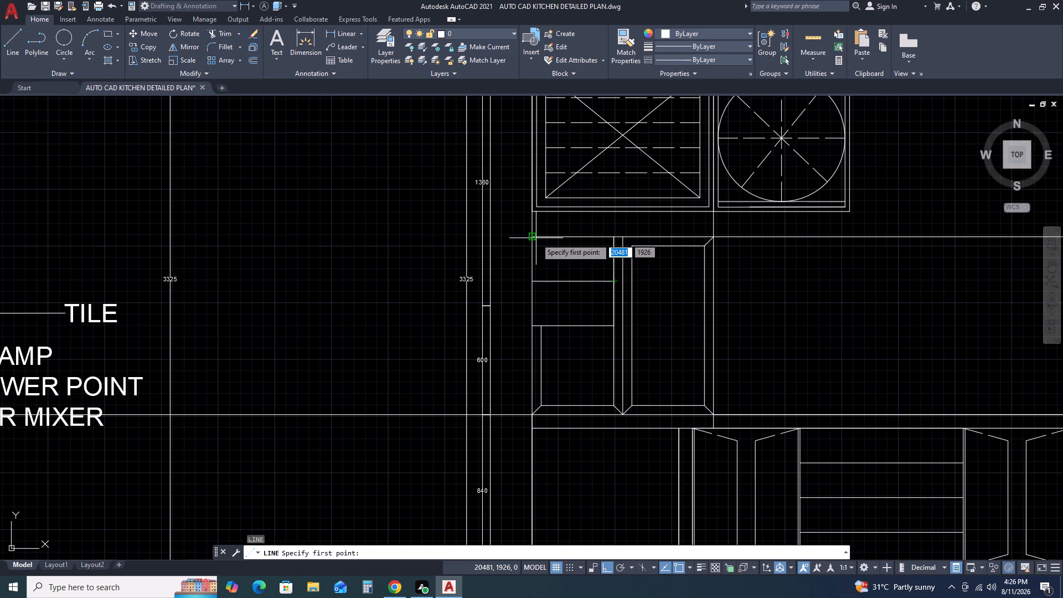
click(536, 238)
click(616, 238)
right_click(616, 238)
click(616, 238)
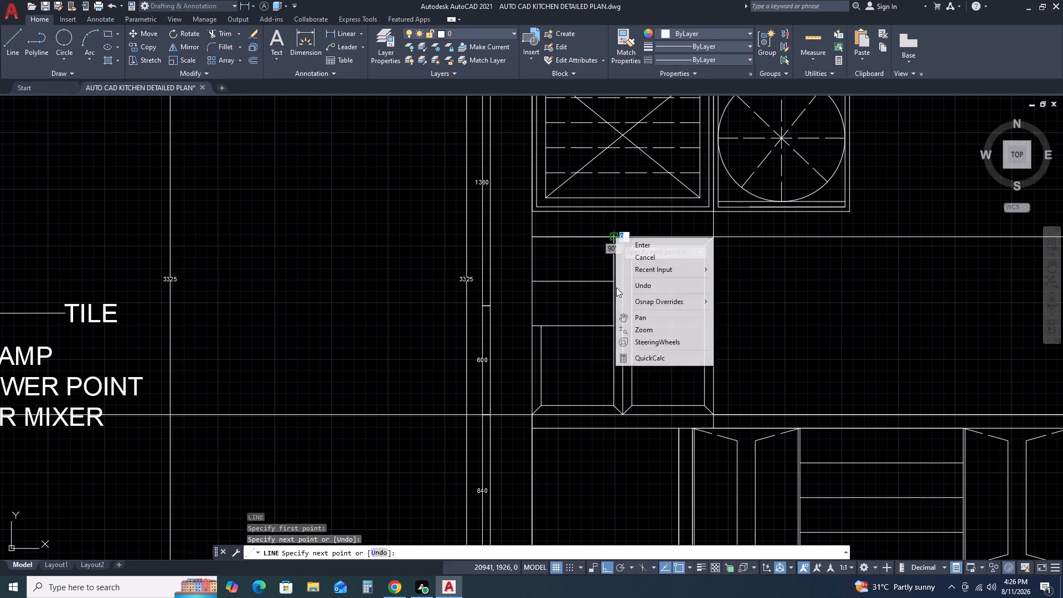
key(Escape)
key(Escape)
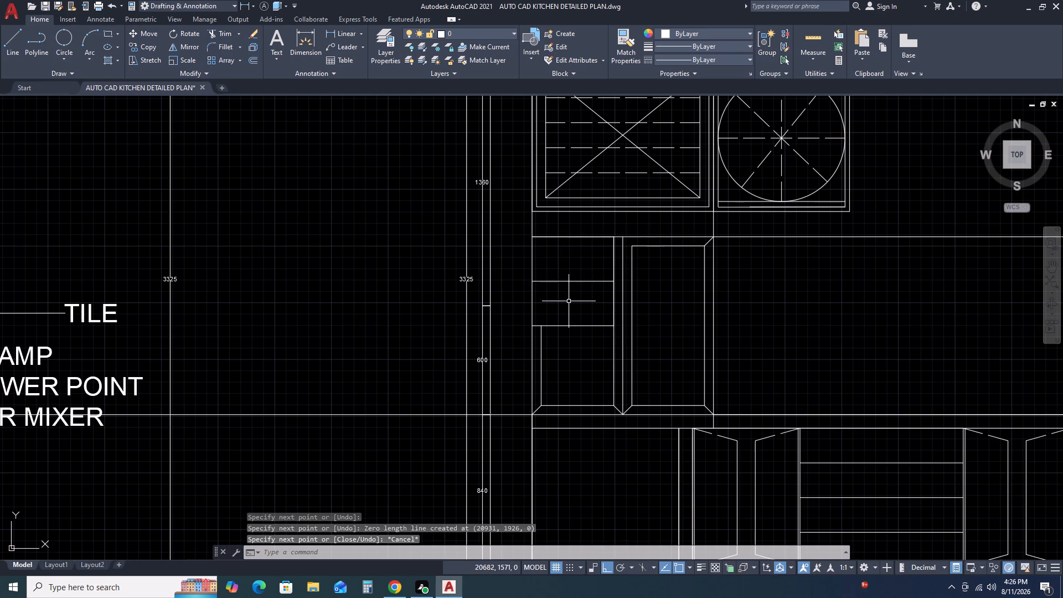
key(space)
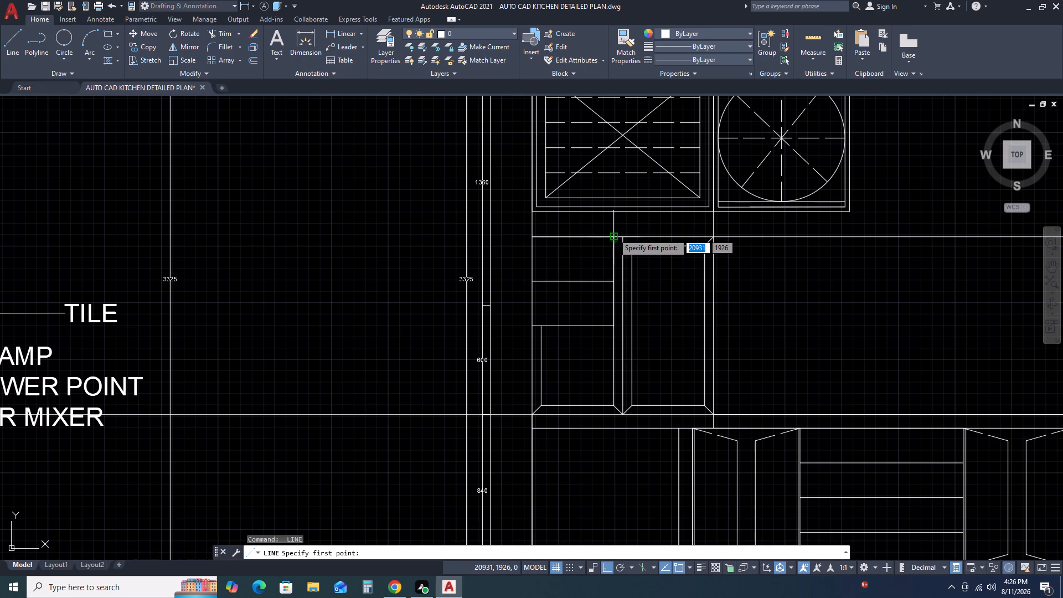
click(613, 234)
click(612, 324)
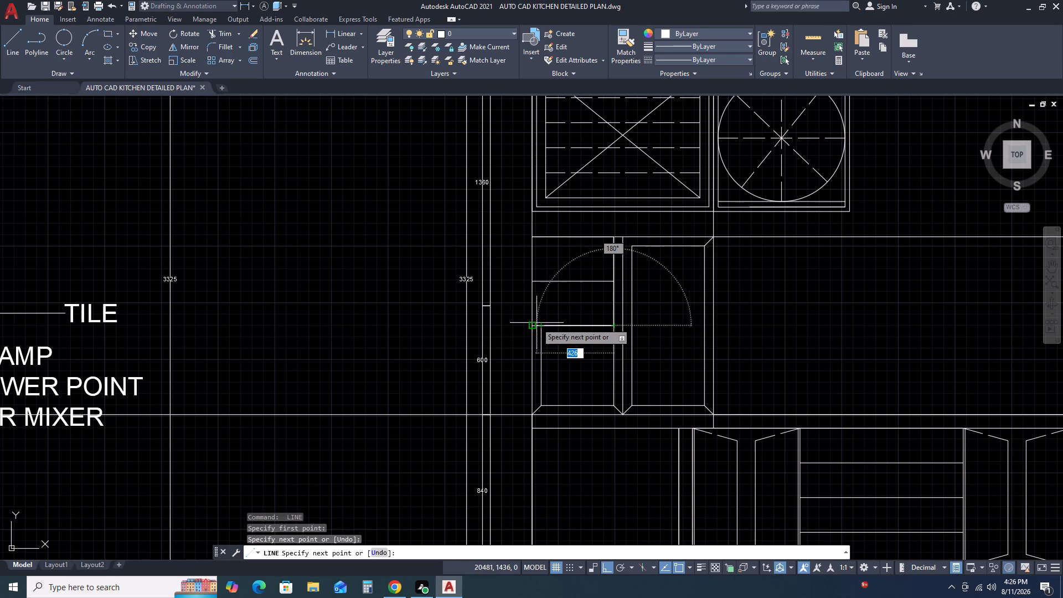
drag(532, 326, 528, 316)
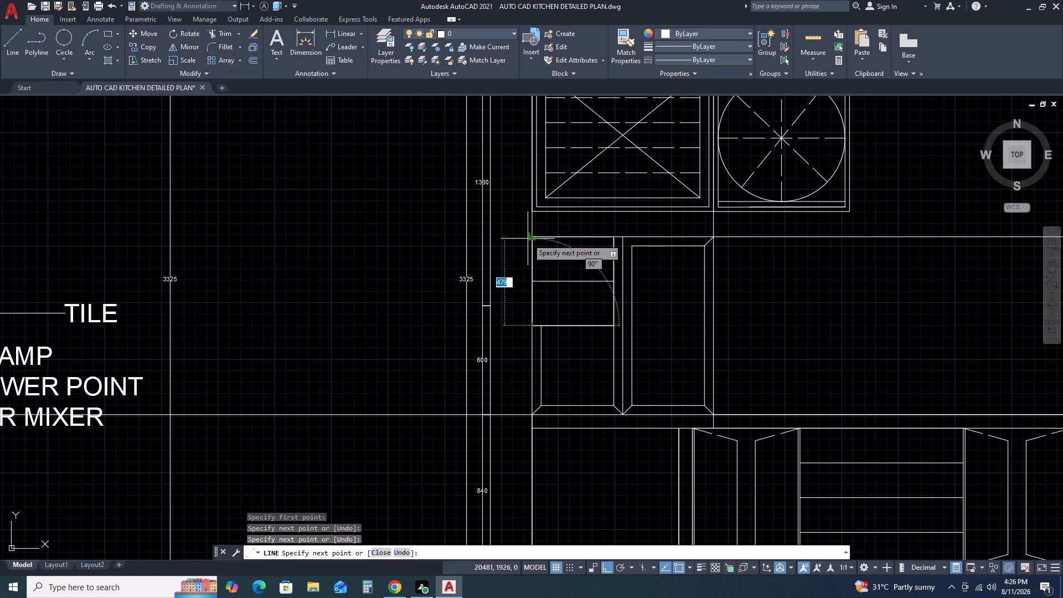
click(530, 237)
key(Escape)
Offset the compartment's top, right, bottom and left edges by 25 inward and its middle line by 25 downward.
click(546, 238)
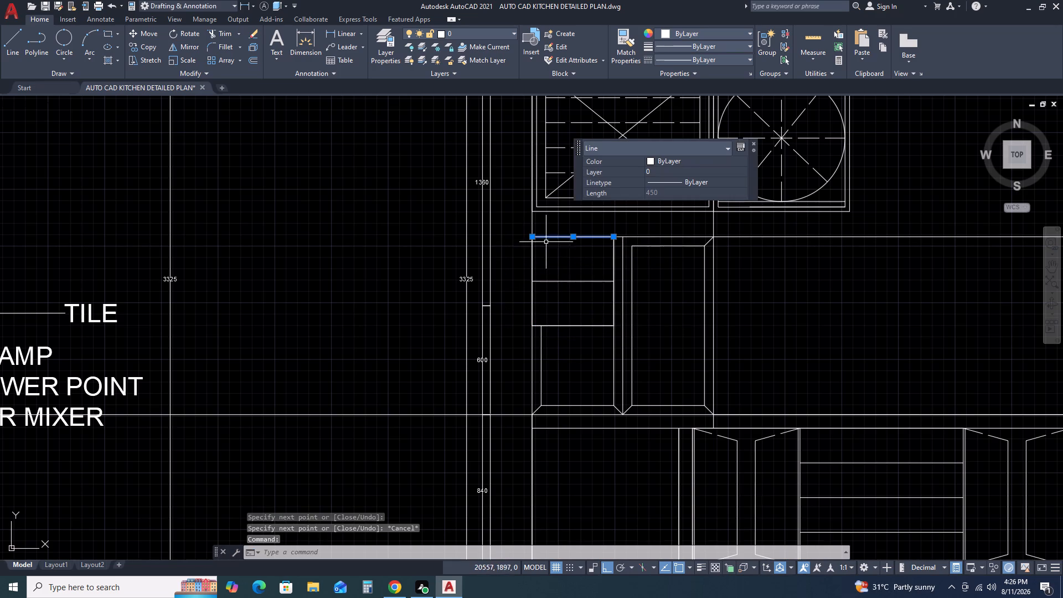
key(o)
key(space)
key(space)
click(573, 263)
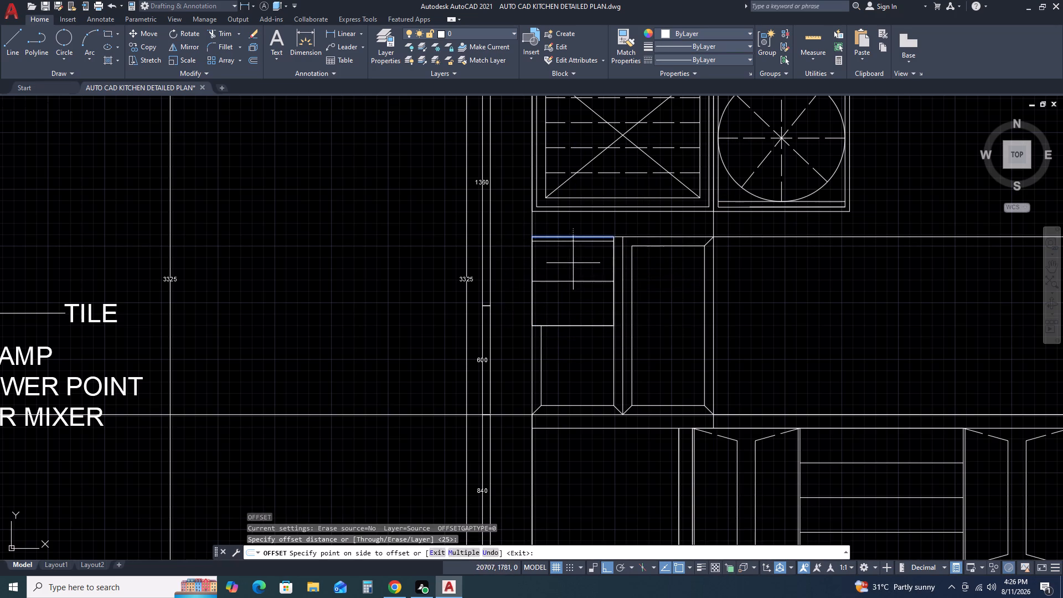
click(612, 268)
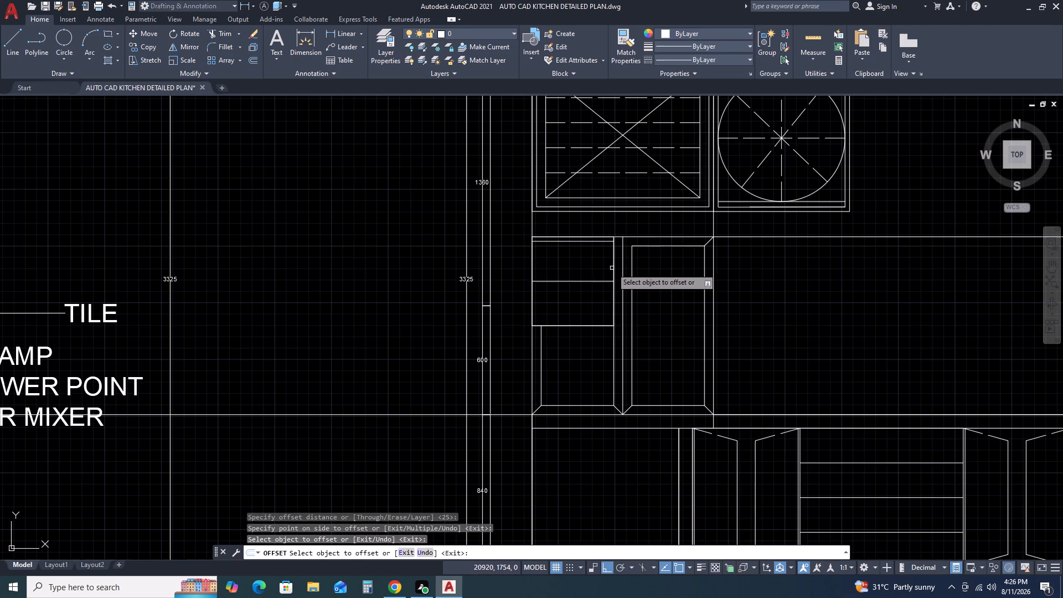
click(613, 273)
click(608, 275)
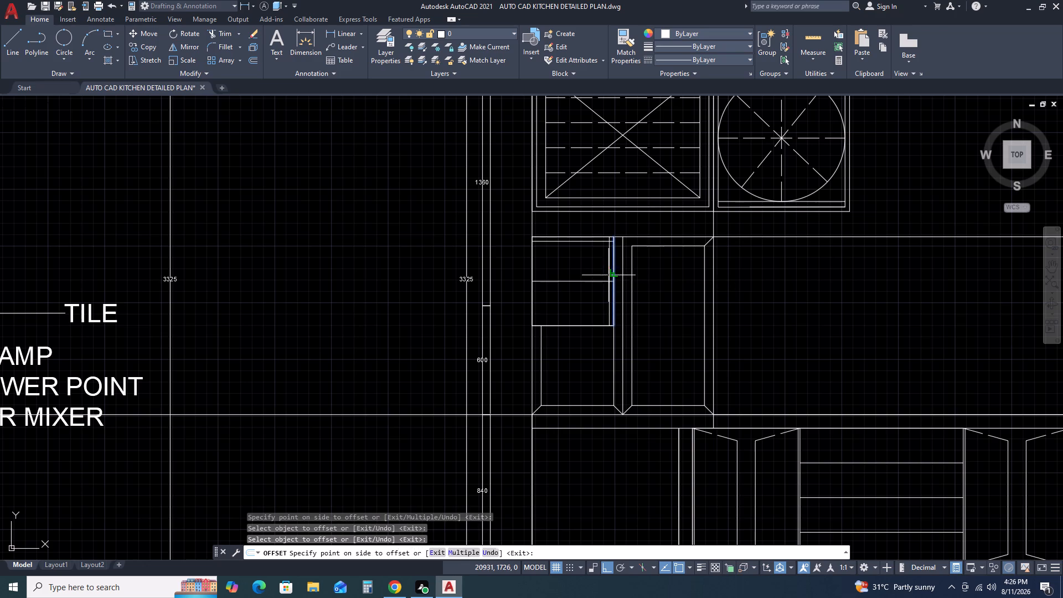
click(615, 315)
click(607, 316)
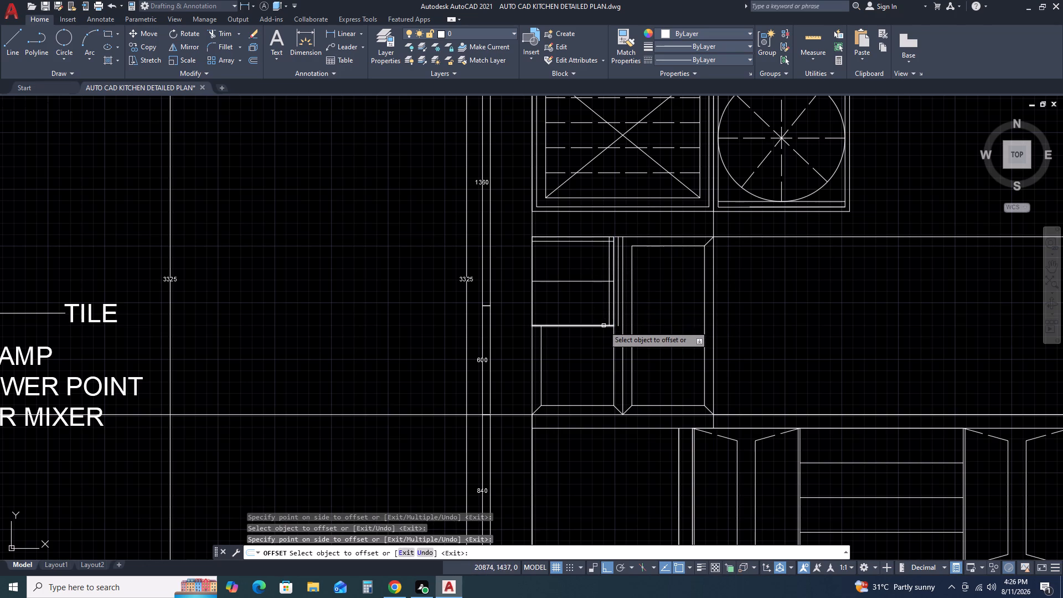
click(603, 324)
click(605, 308)
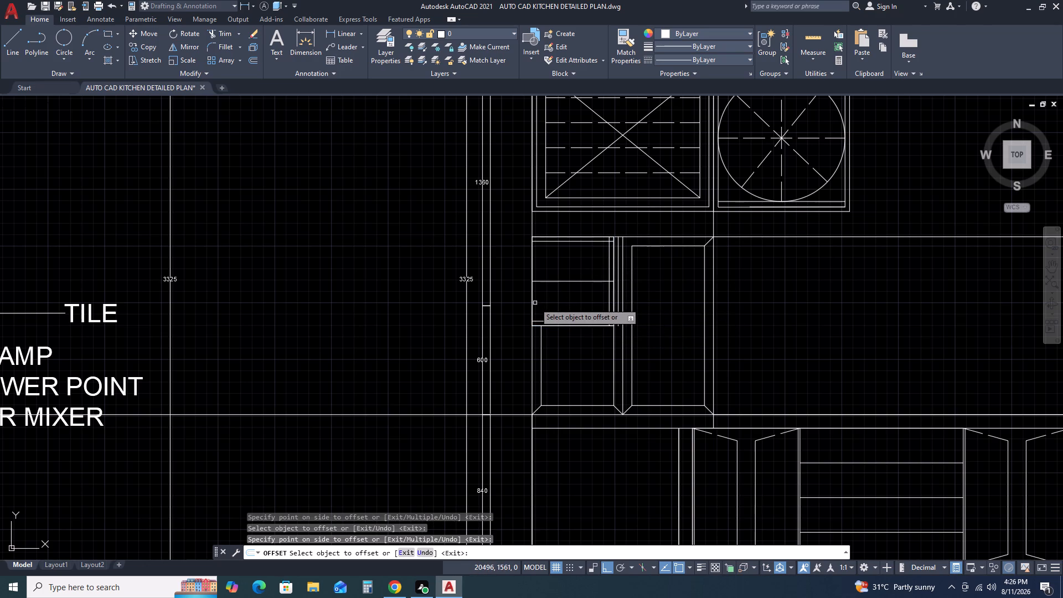
click(533, 303)
click(547, 303)
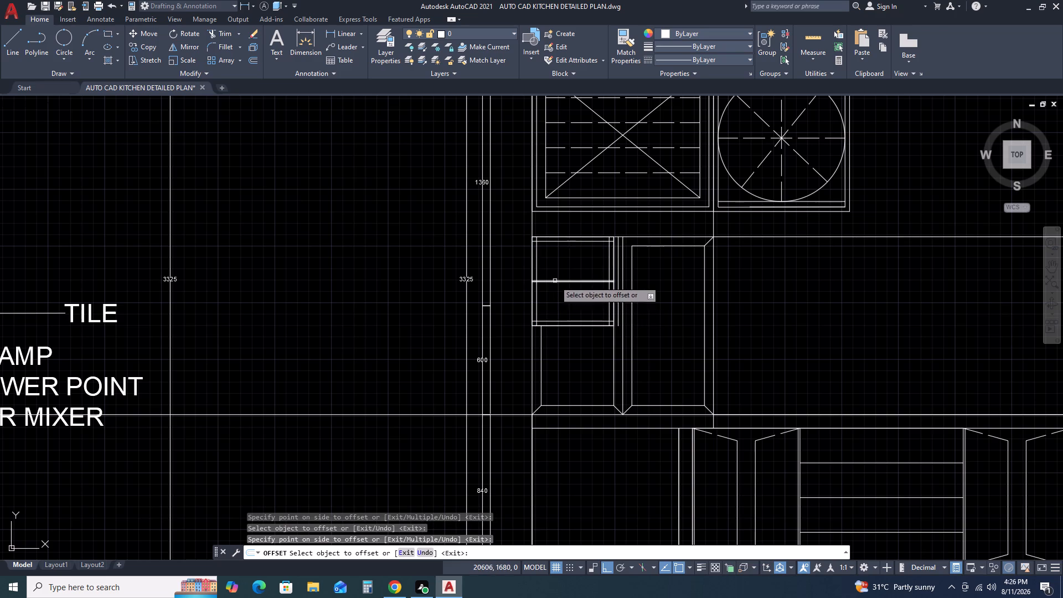
click(554, 282)
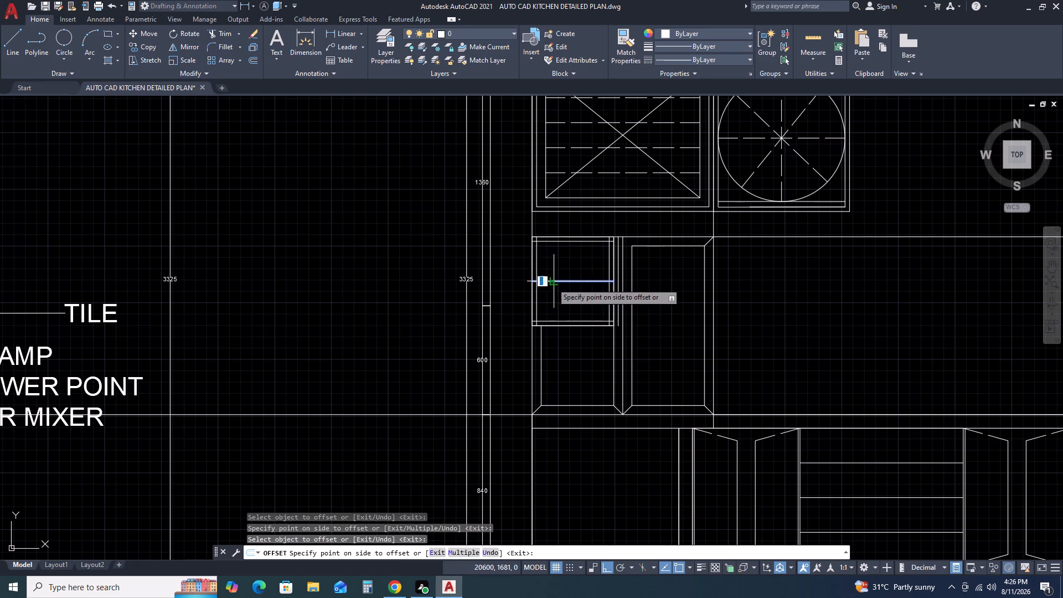
click(551, 290)
key(Escape)
Erase the stray offset line just outside the compartment's right edge.
scroll(601, 290, up, 3)
scroll(655, 406, up, 2)
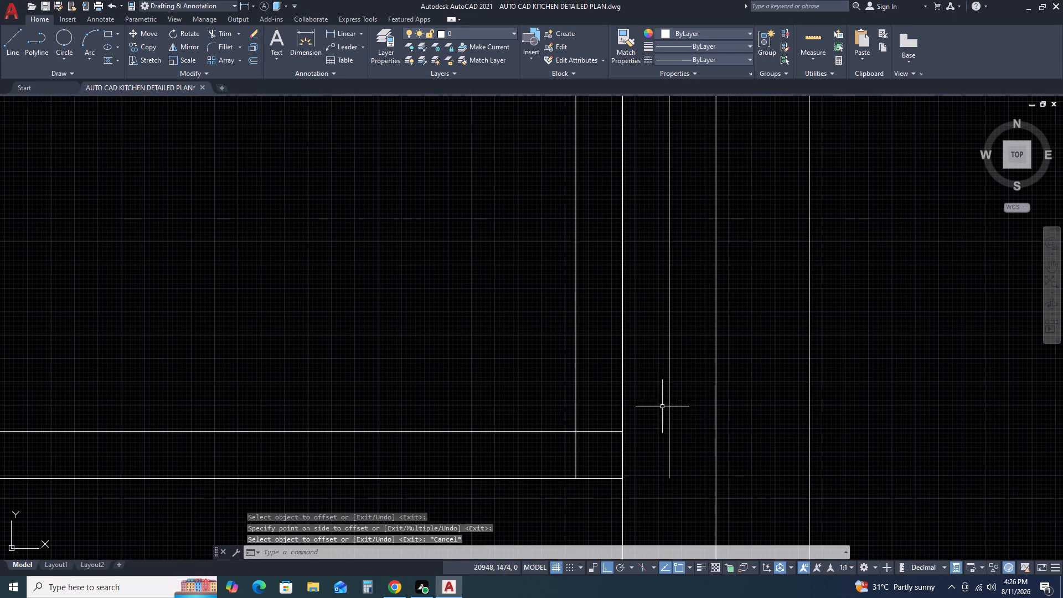
click(694, 421)
click(648, 346)
key(Delete)
Fillet the offset lines with radius 0 at all four corners to close the inner frame of the compartment's upper half.
scroll(602, 344, down, 4)
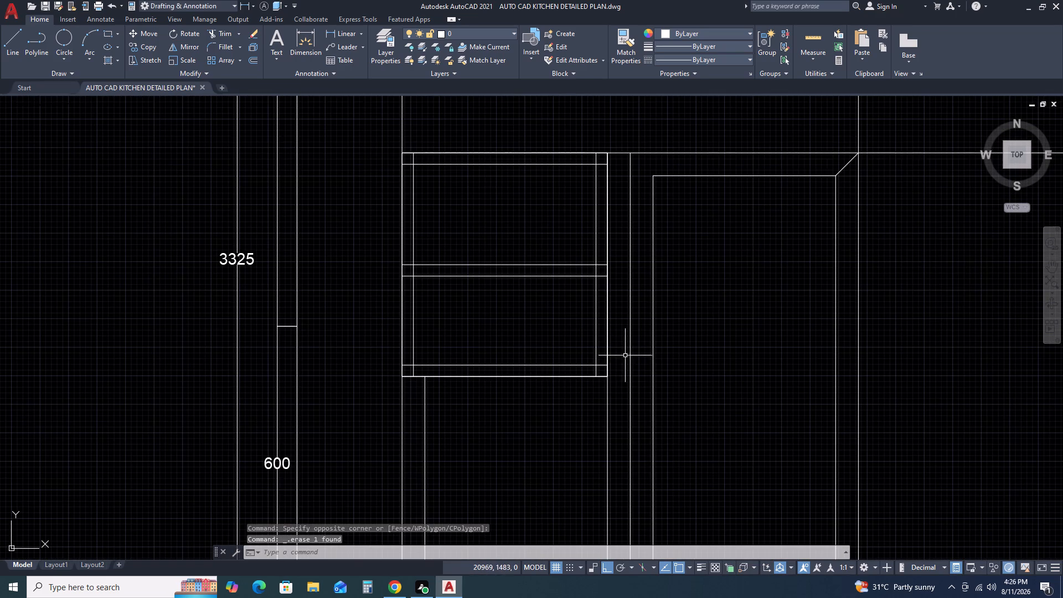
text(F)
key(space)
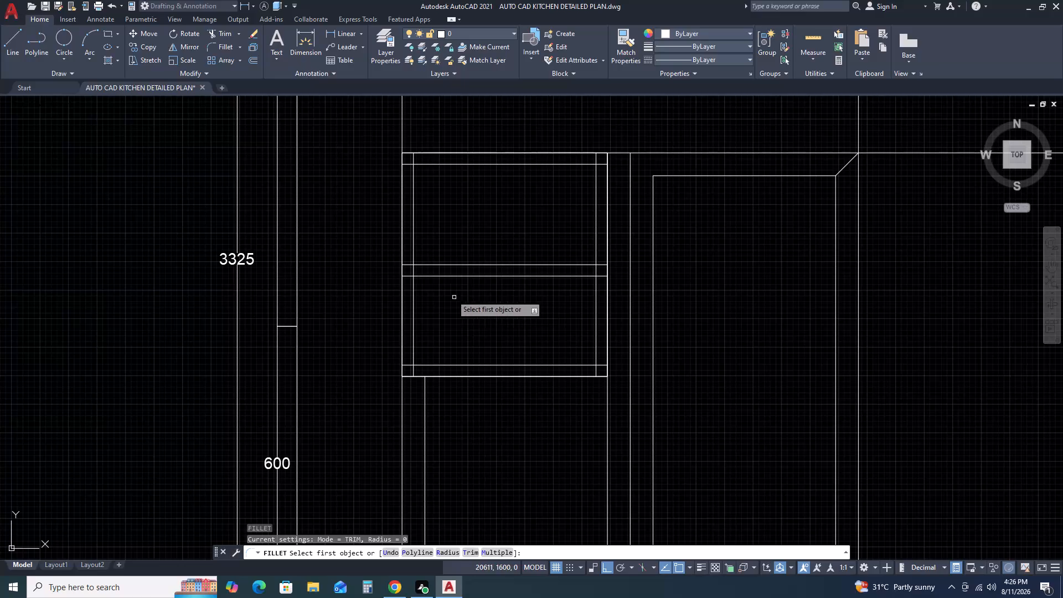
click(414, 255)
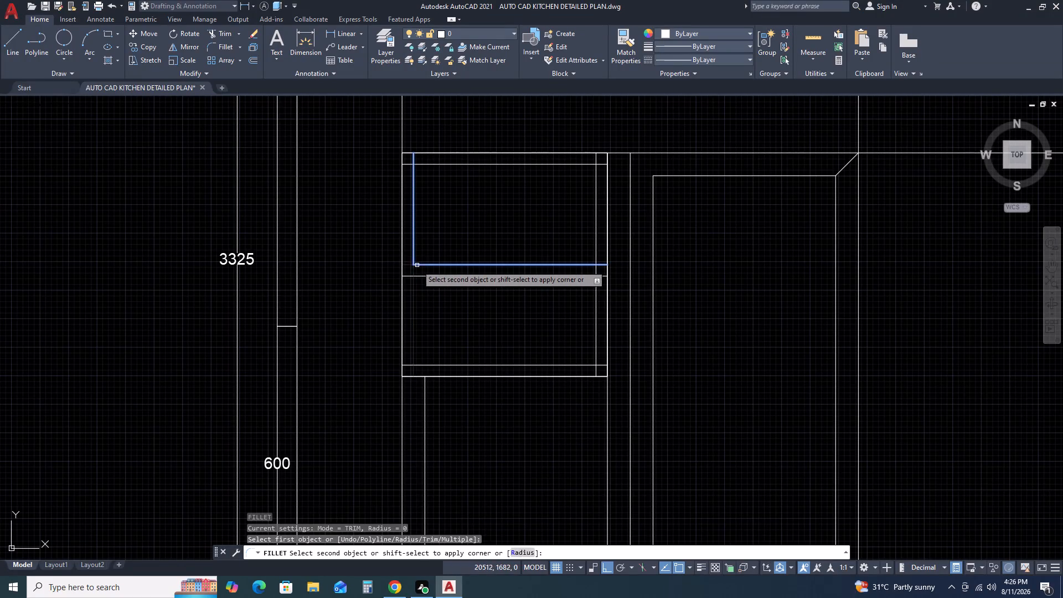
click(418, 265)
key(Escape)
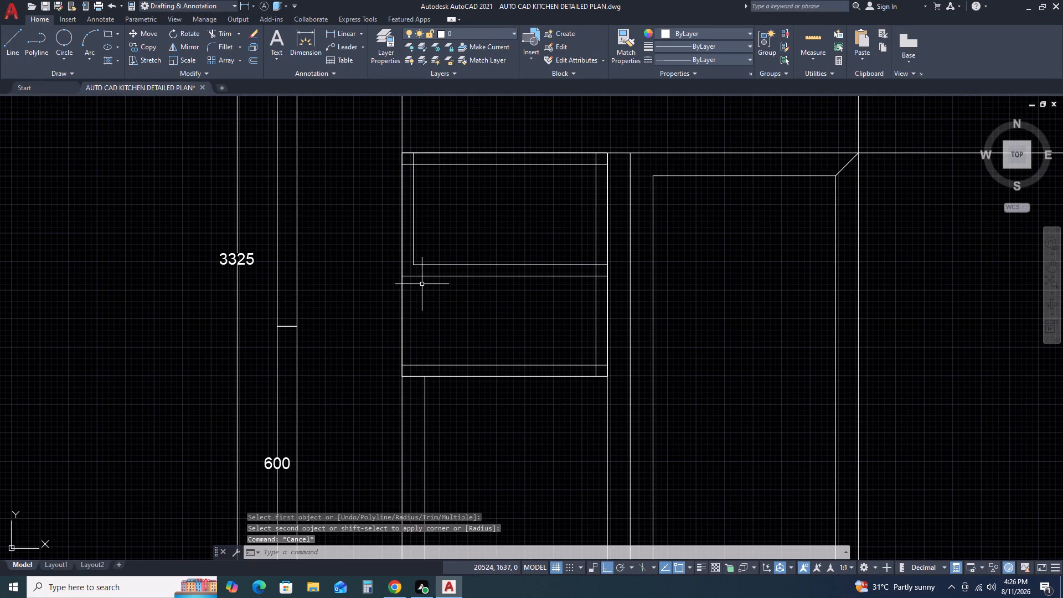
key(space)
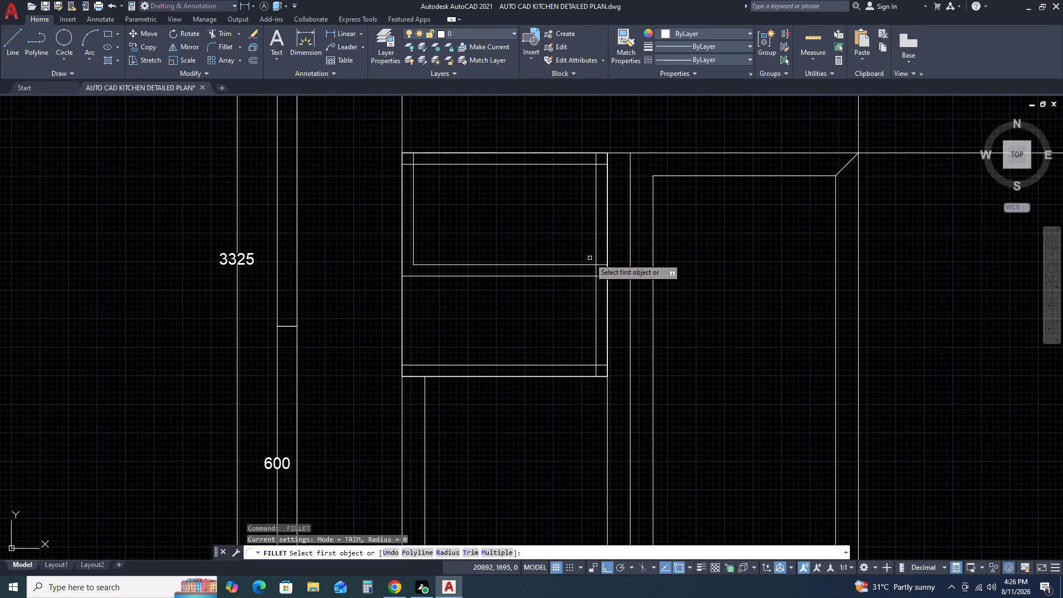
click(596, 252)
click(586, 264)
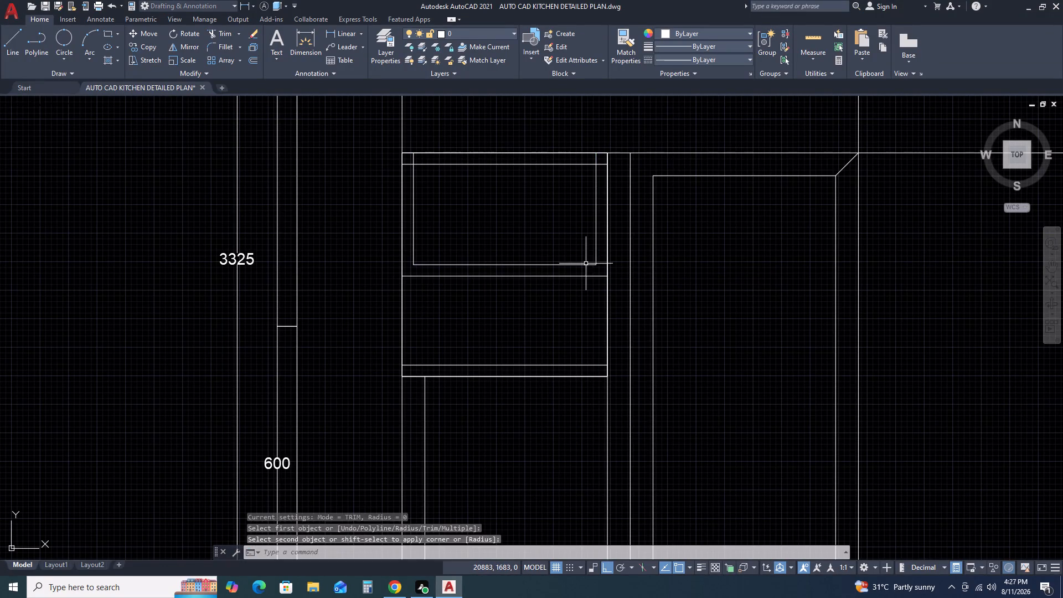
key(space)
click(597, 174)
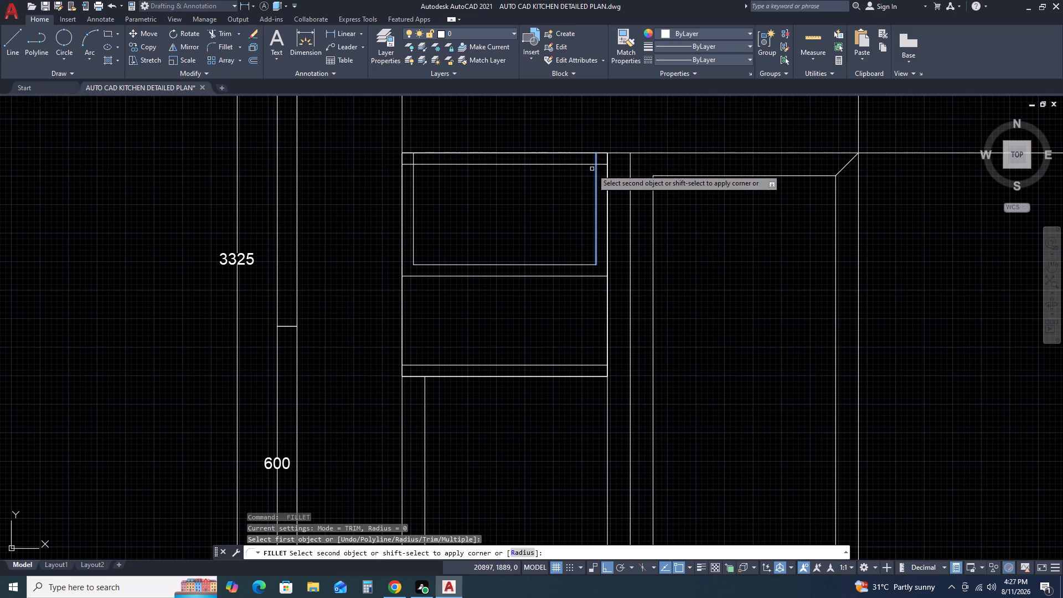
click(588, 165)
key(space)
click(438, 164)
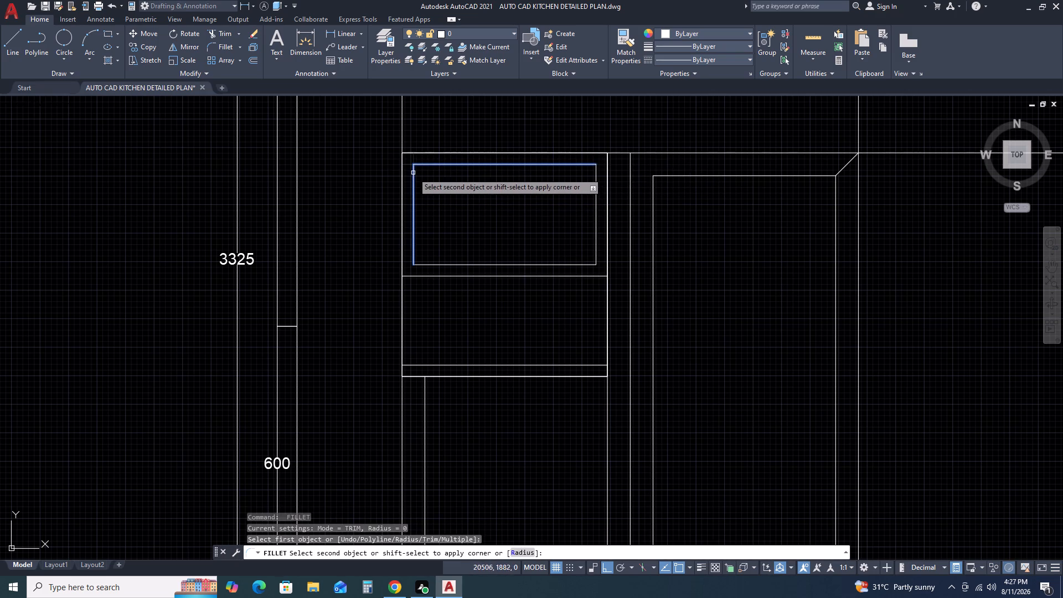
click(413, 171)
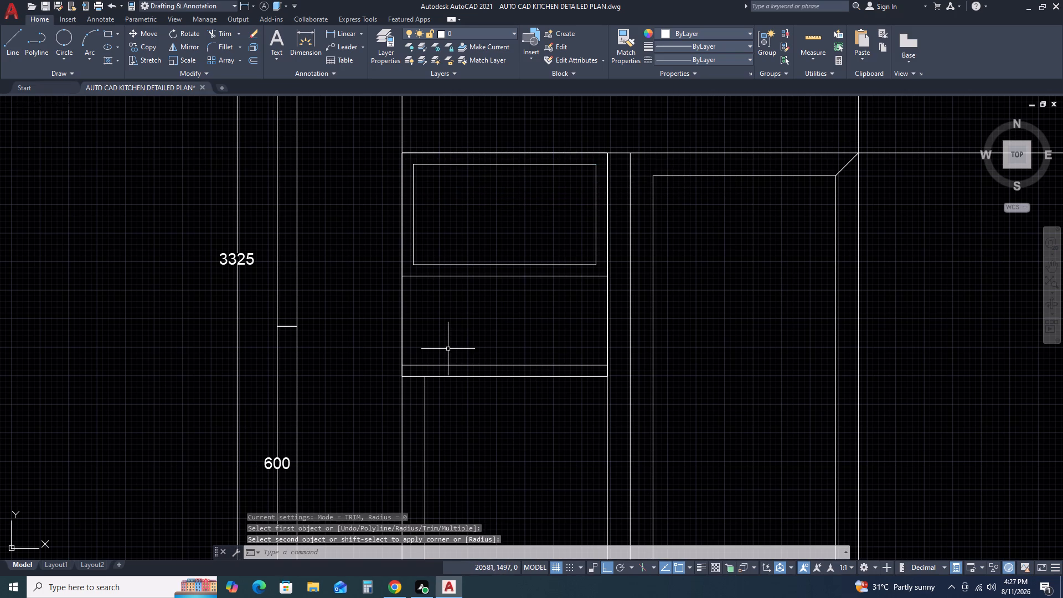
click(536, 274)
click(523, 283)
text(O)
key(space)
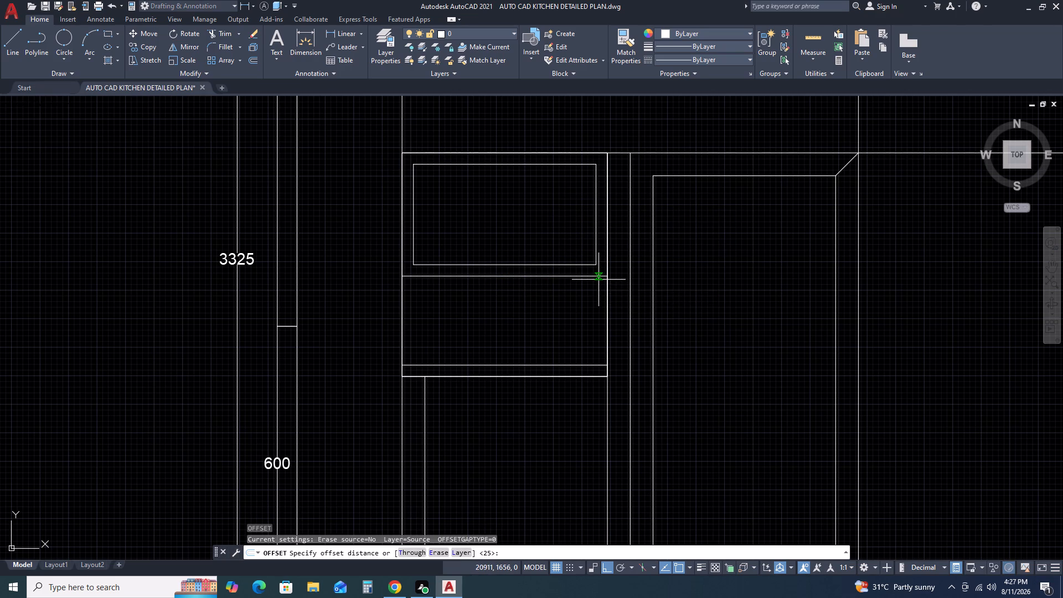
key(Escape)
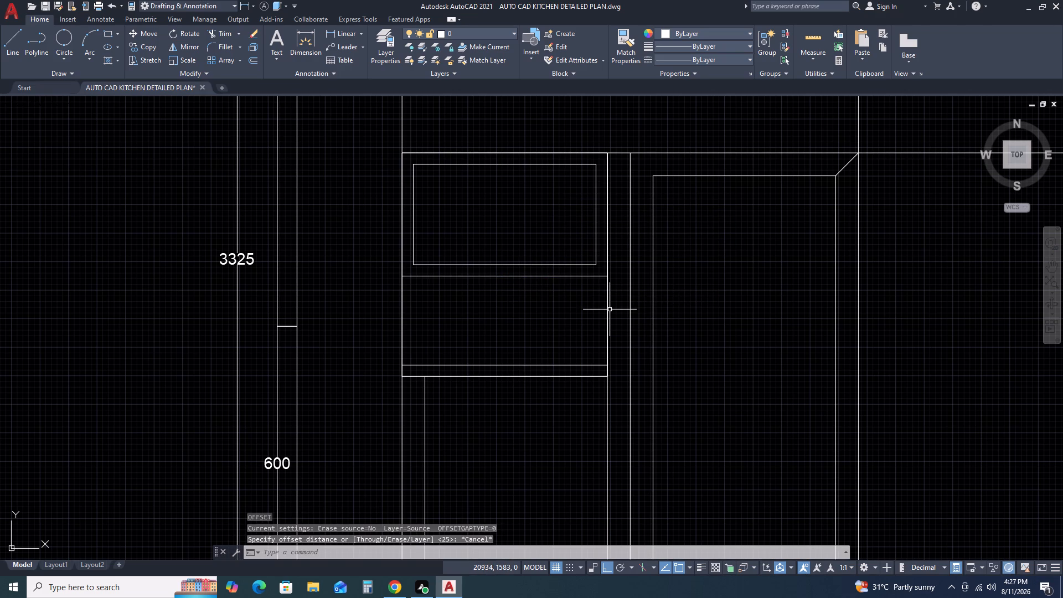
Erase the overlapping full-height line along the compartment's right edge.
click(608, 311)
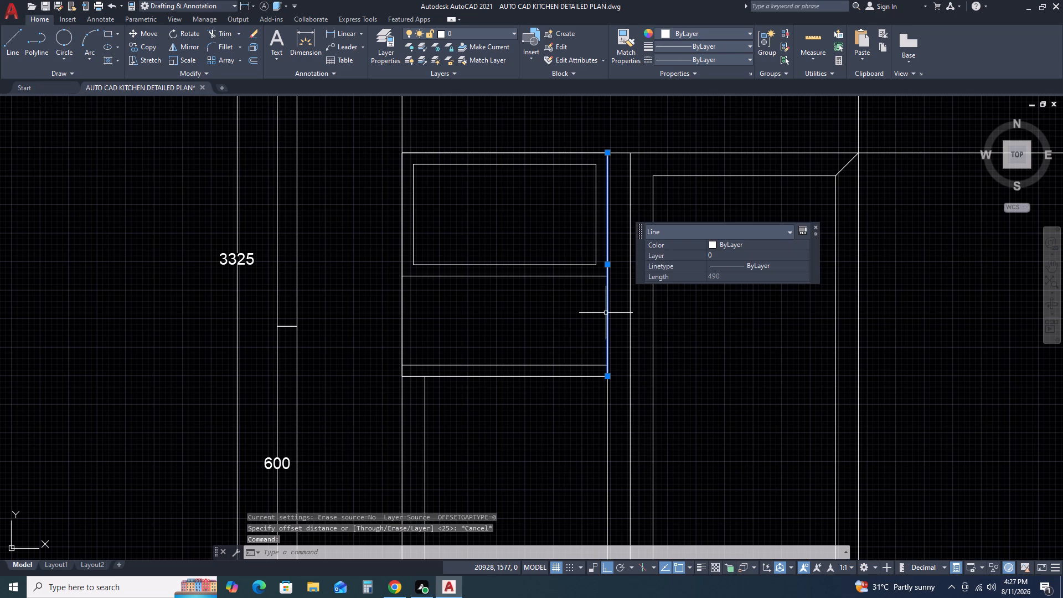
key(Delete)
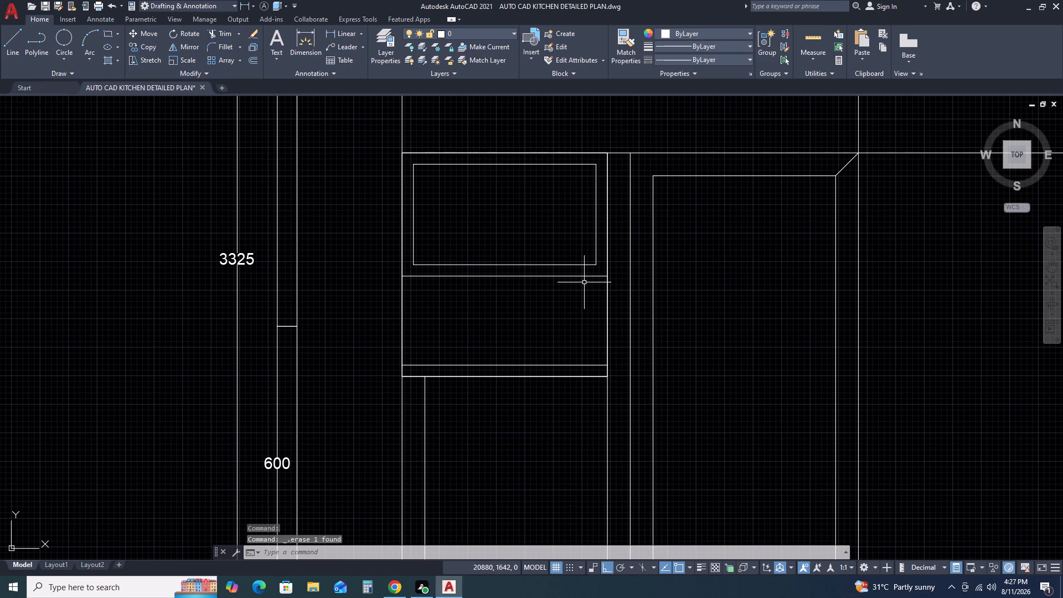
Draw the lower half's right inner vertical line, 25 inside the compartment edge, from the middle line down to the offset bottom line.
key(l)
key(space)
click(606, 279)
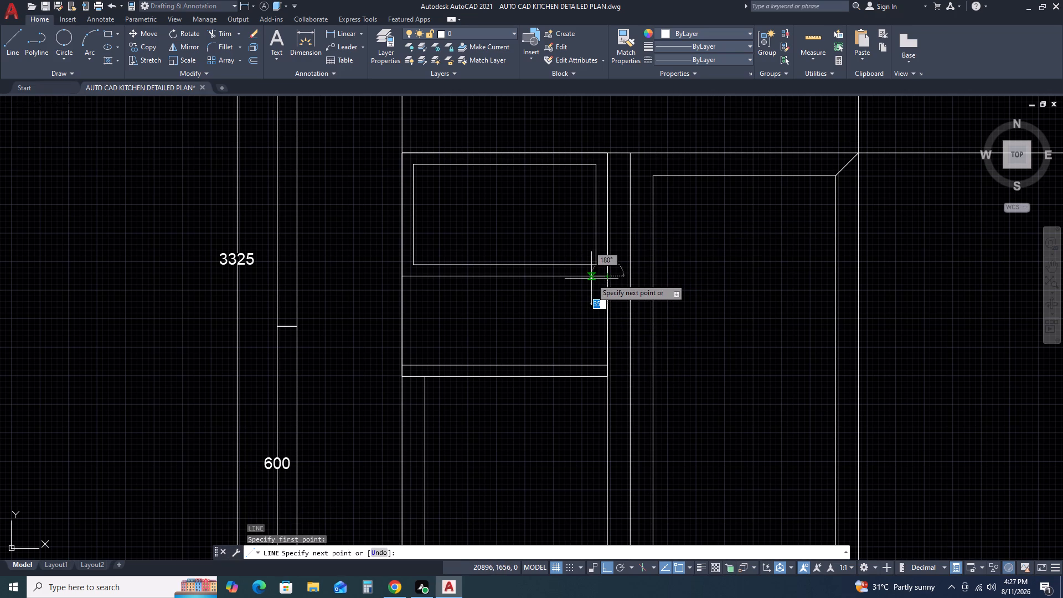
text(2)
key(space)
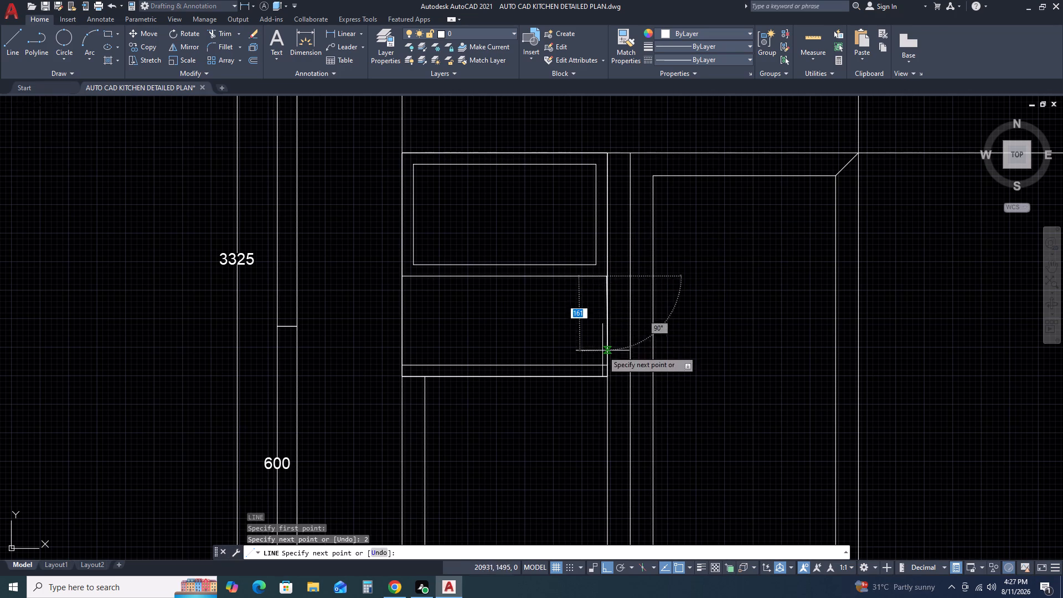
key(ctrl+z)
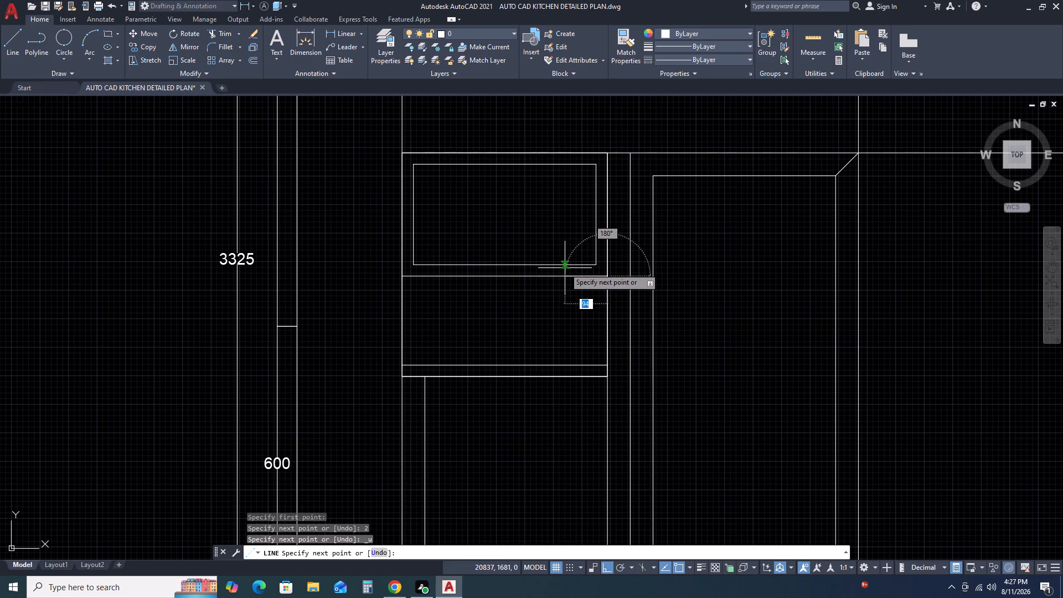
key(2)
text(5)
key(space)
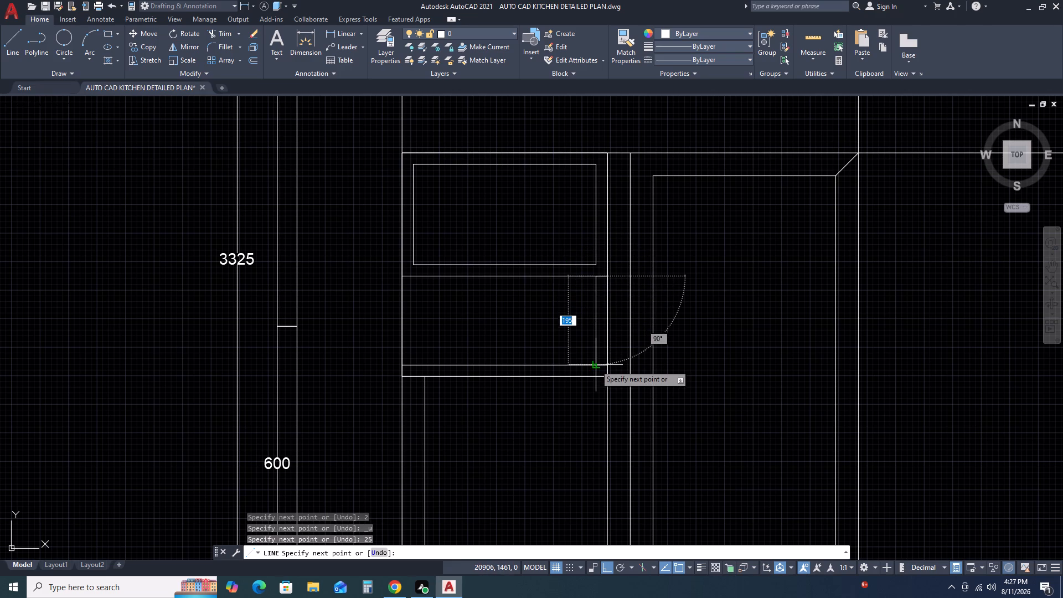
click(596, 366)
key(Escape)
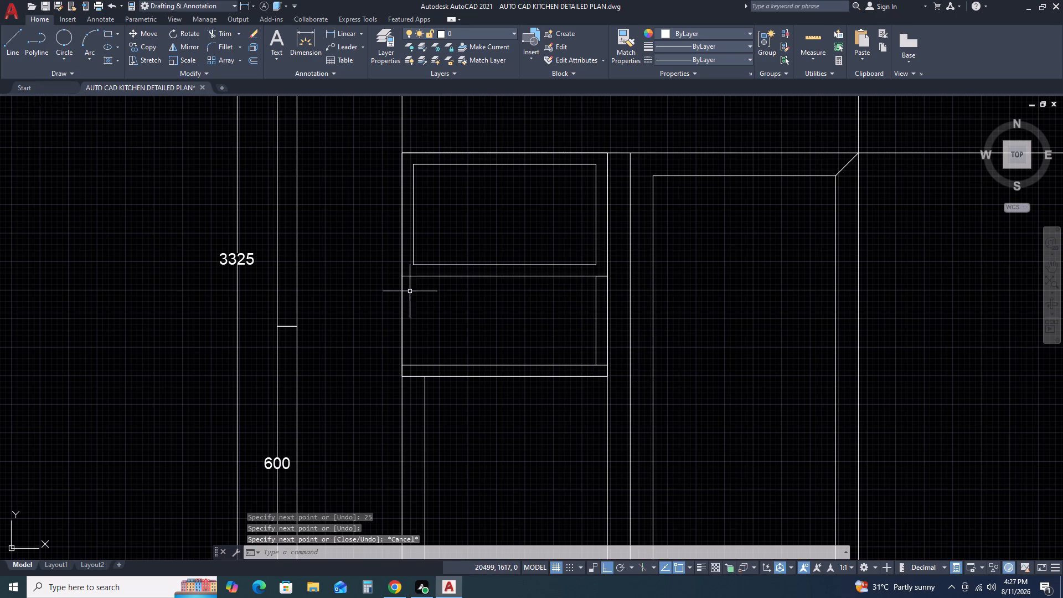
Draw the lower half's left inner vertical line, 25 inside the compartment edge, from the middle line down to the offset bottom line.
text(L)
key(space)
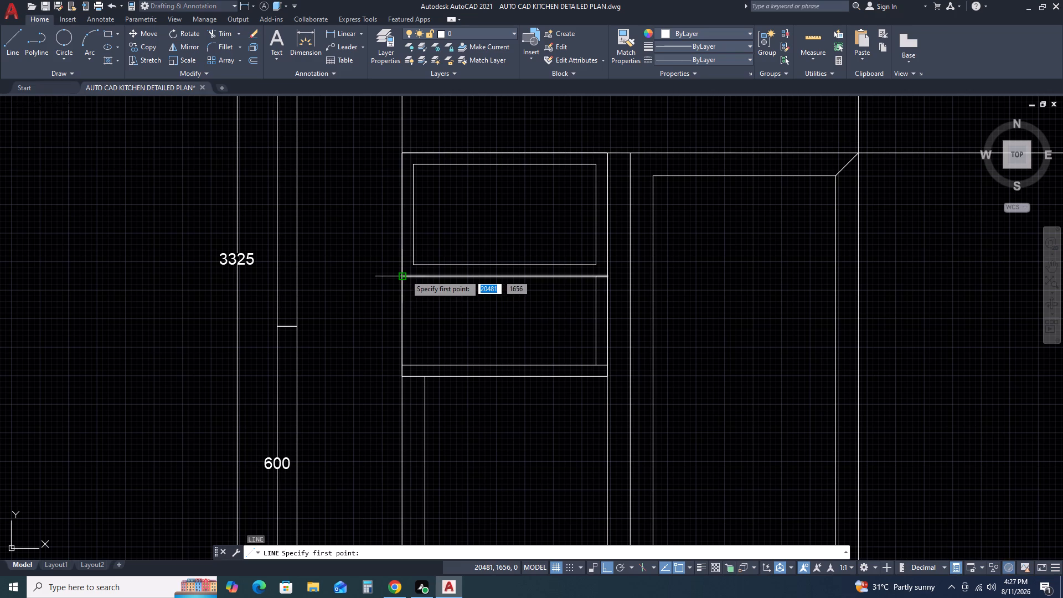
click(405, 275)
text(25)
key(space)
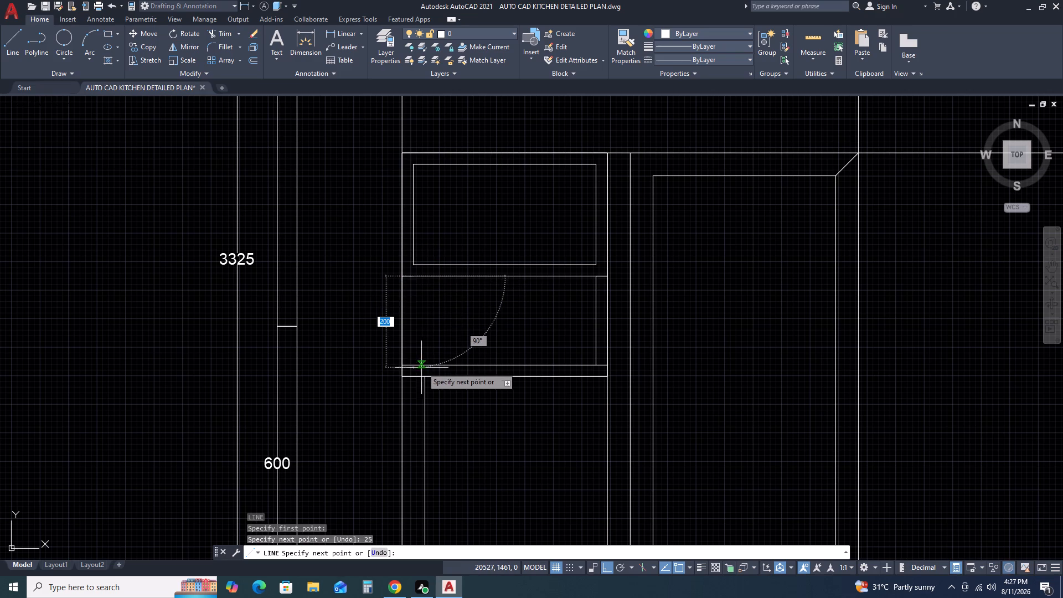
click(417, 365)
key(Escape)
Fillet the middle line with the lower half's left inner vertical line at radius 0.
key(f)
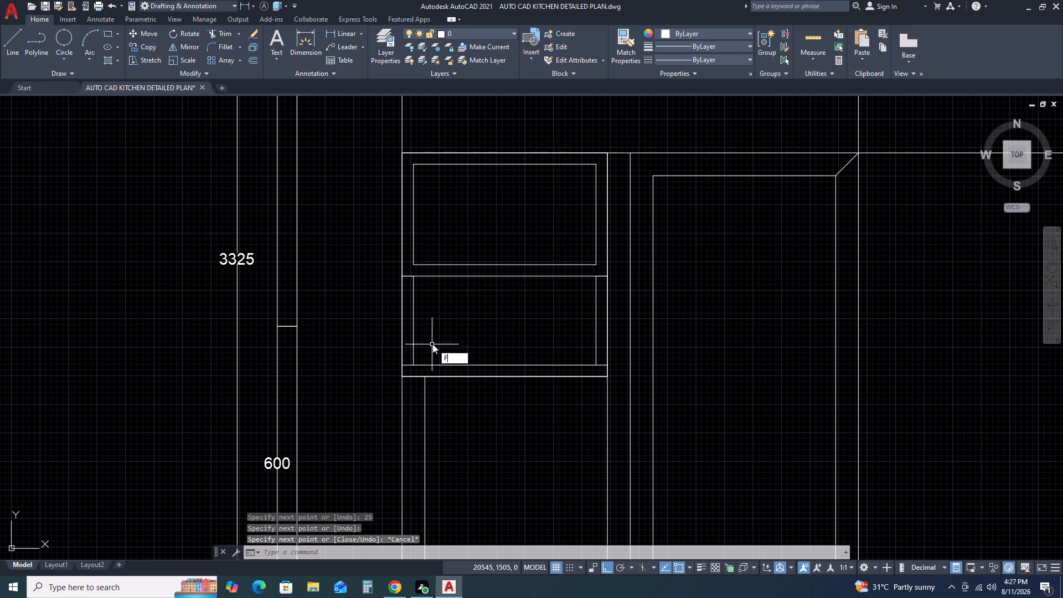
key(space)
click(427, 275)
click(413, 298)
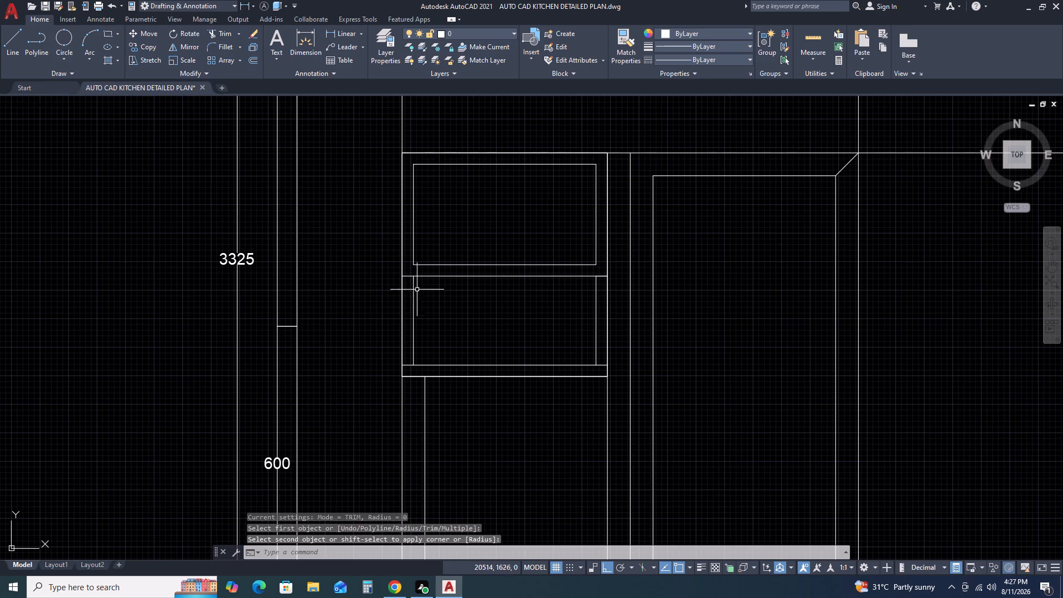
Trim the ends of the middle line and offset bottom line that run past the lower half's inner vertical lines.
scroll(408, 276, up, 2)
text(TR)
key(space)
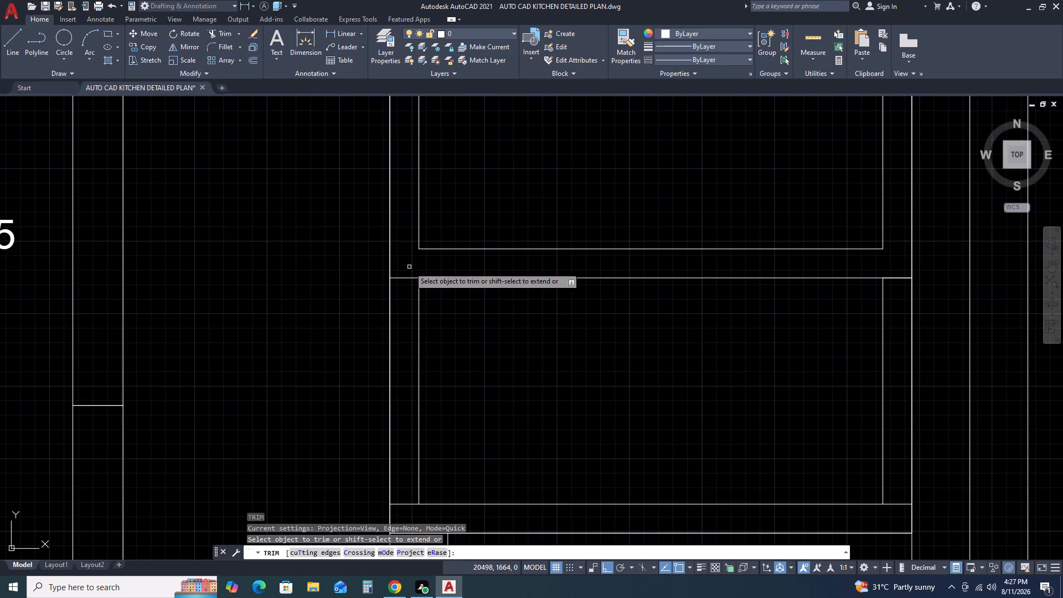
click(407, 252)
click(398, 315)
scroll(407, 307, down, 2)
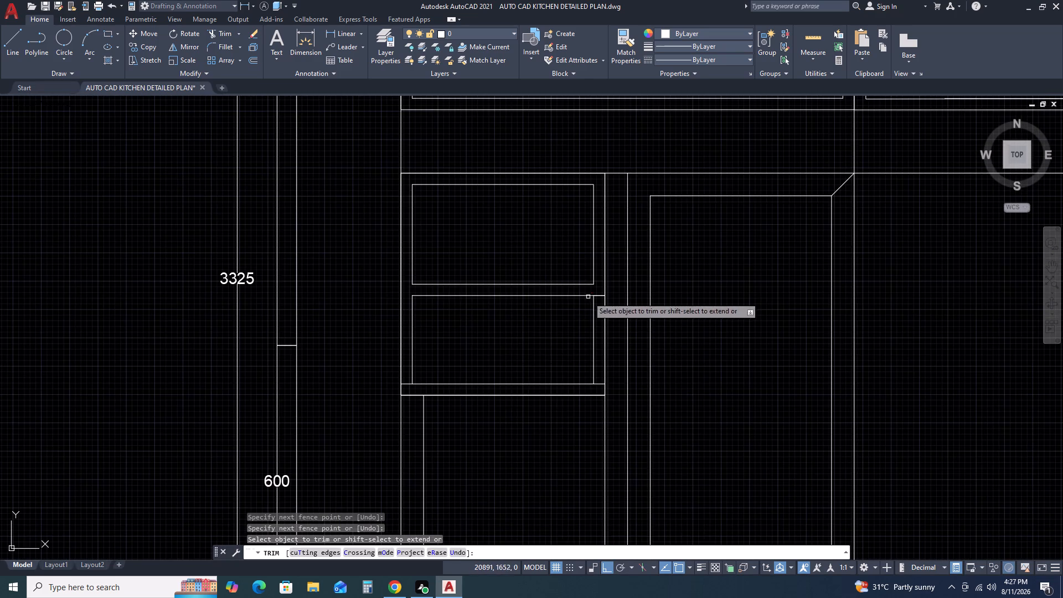
scroll(589, 296, up, 2)
click(602, 316)
click(610, 267)
scroll(602, 283, down, 4)
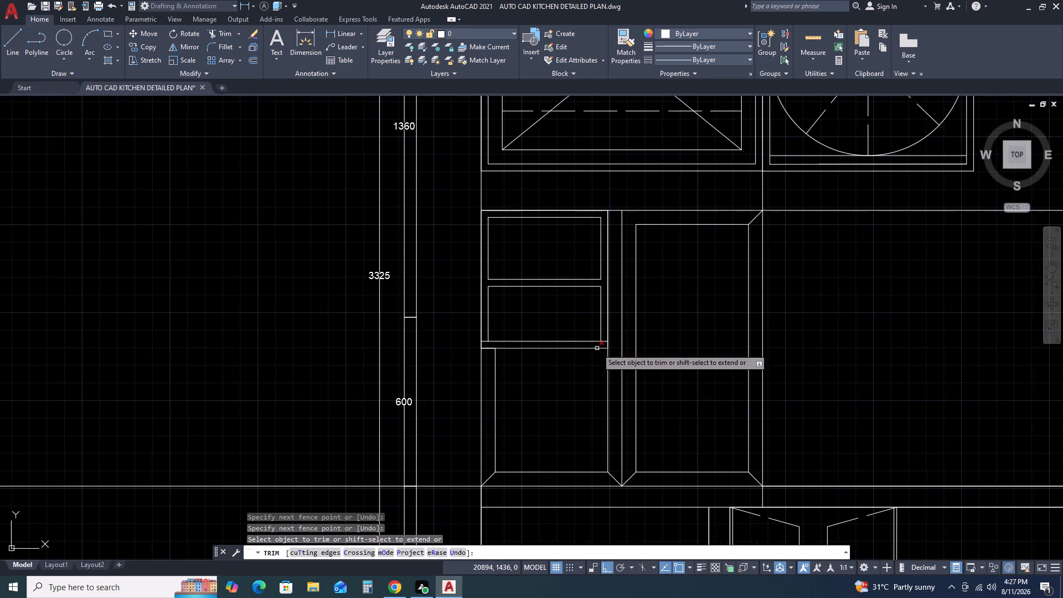
scroll(596, 348, up, 3)
click(622, 333)
click(622, 296)
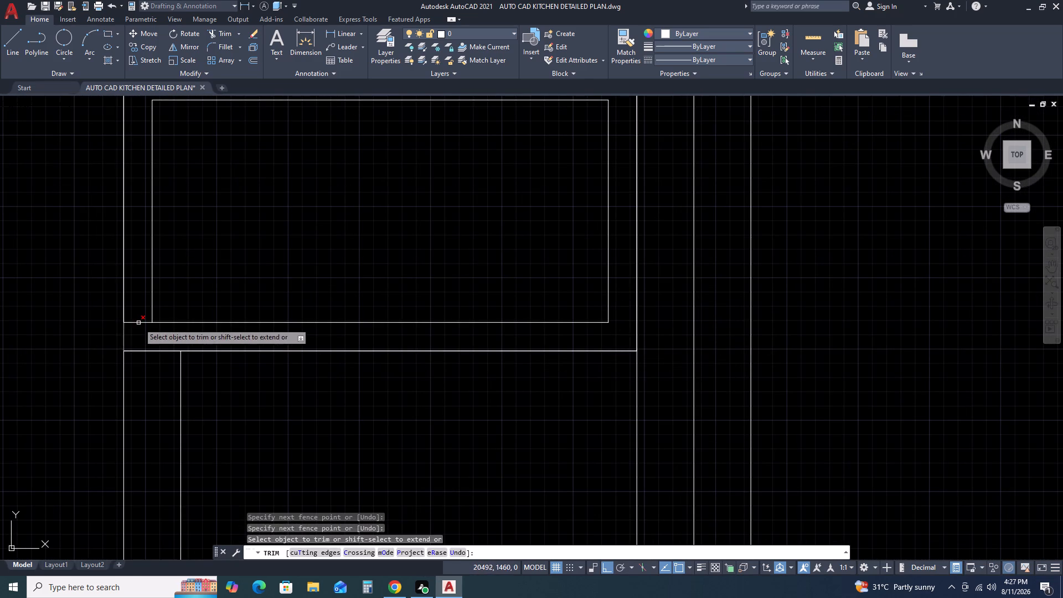
click(138, 323)
Trim away the duplicate line pieces overlapping the compartment's bottom, left and right edges.
click(224, 349)
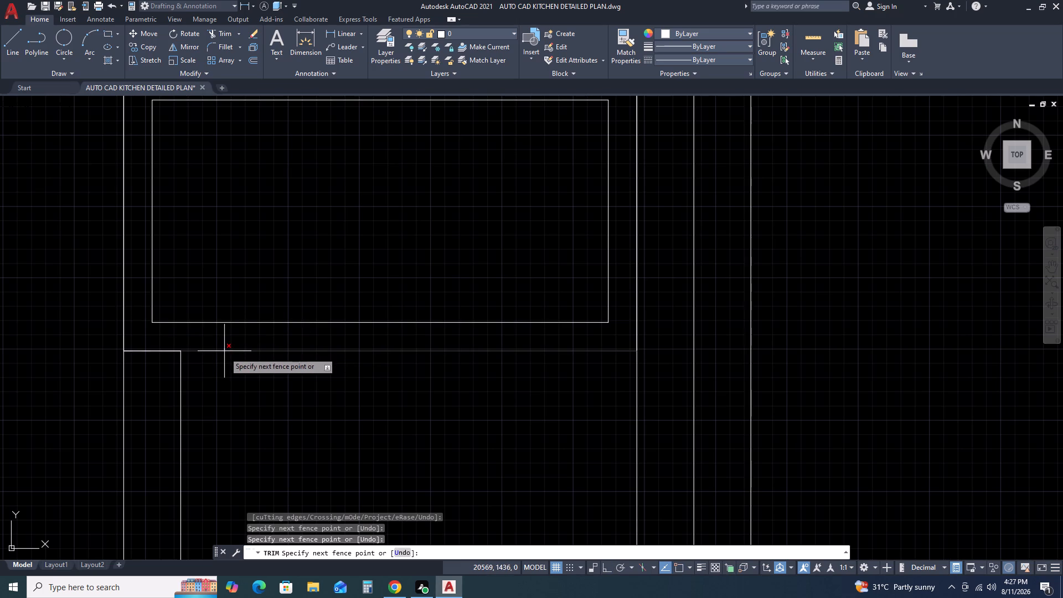
click(231, 343)
click(231, 349)
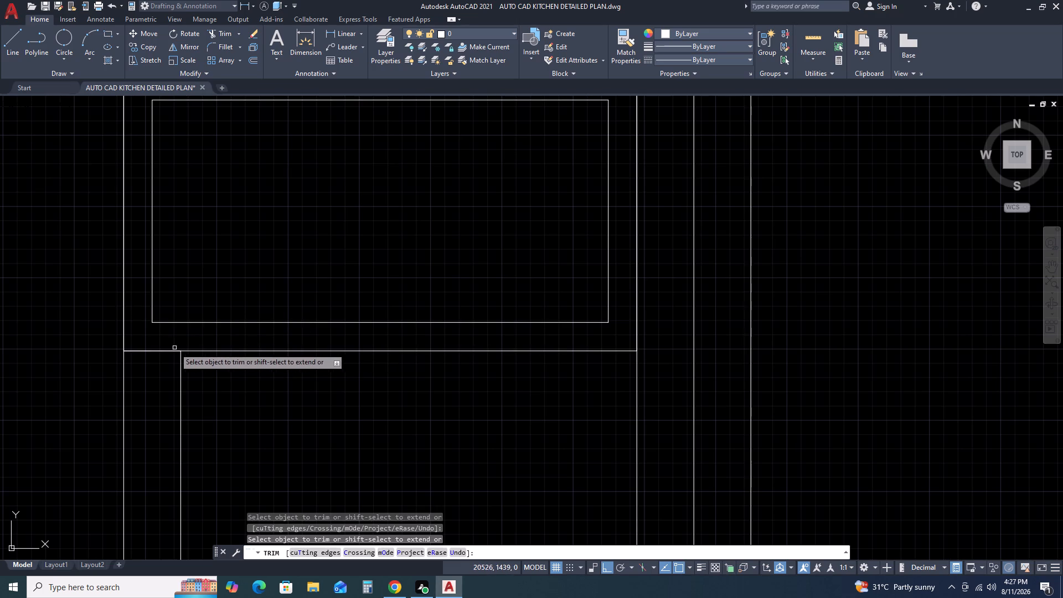
click(168, 350)
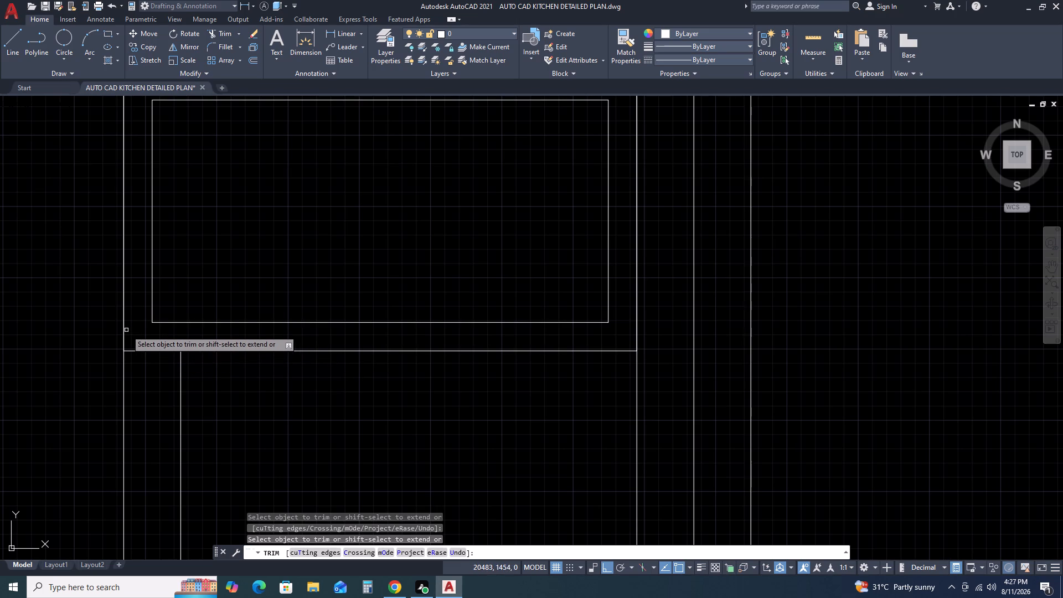
click(124, 326)
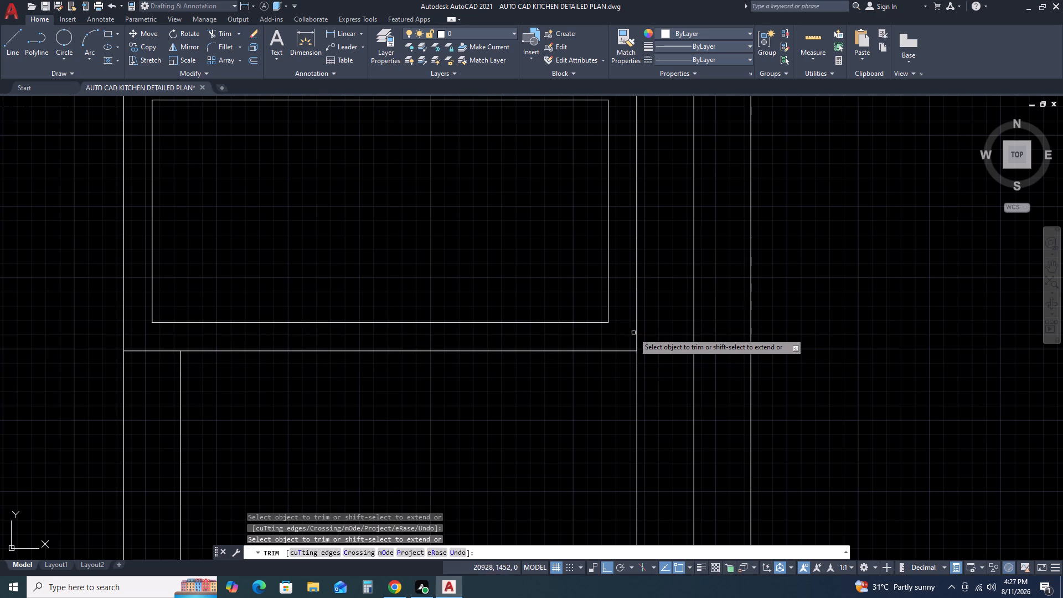
click(636, 328)
scroll(629, 354, down, 2)
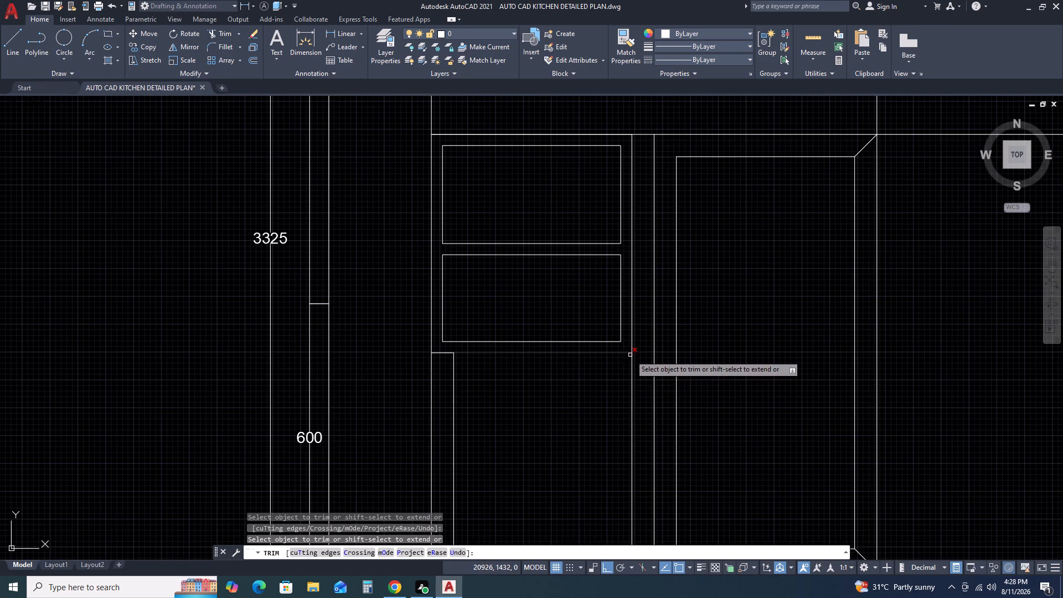
key(Escape)
scroll(602, 260, down, 1)
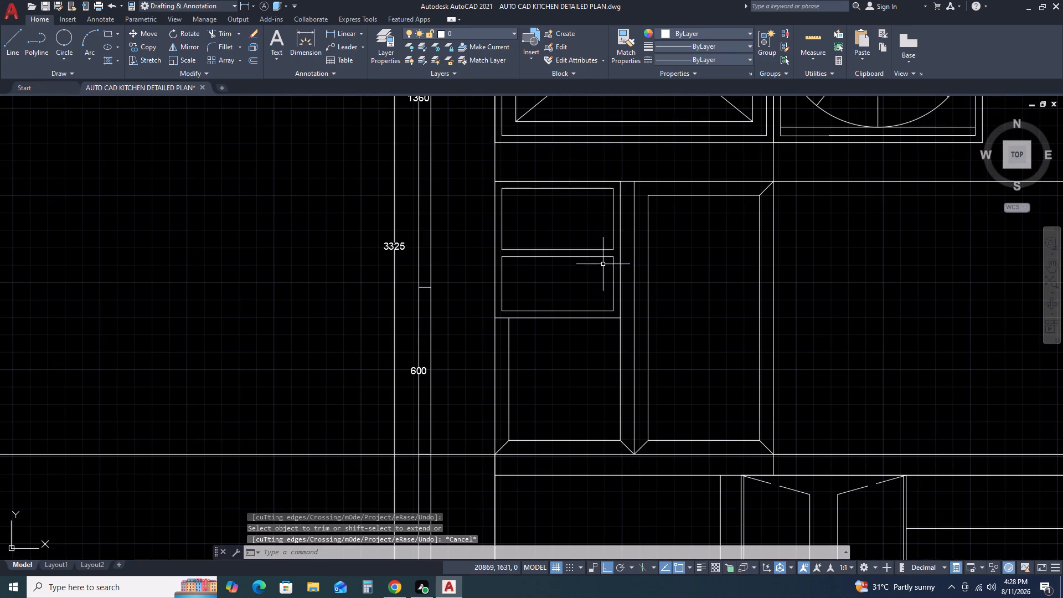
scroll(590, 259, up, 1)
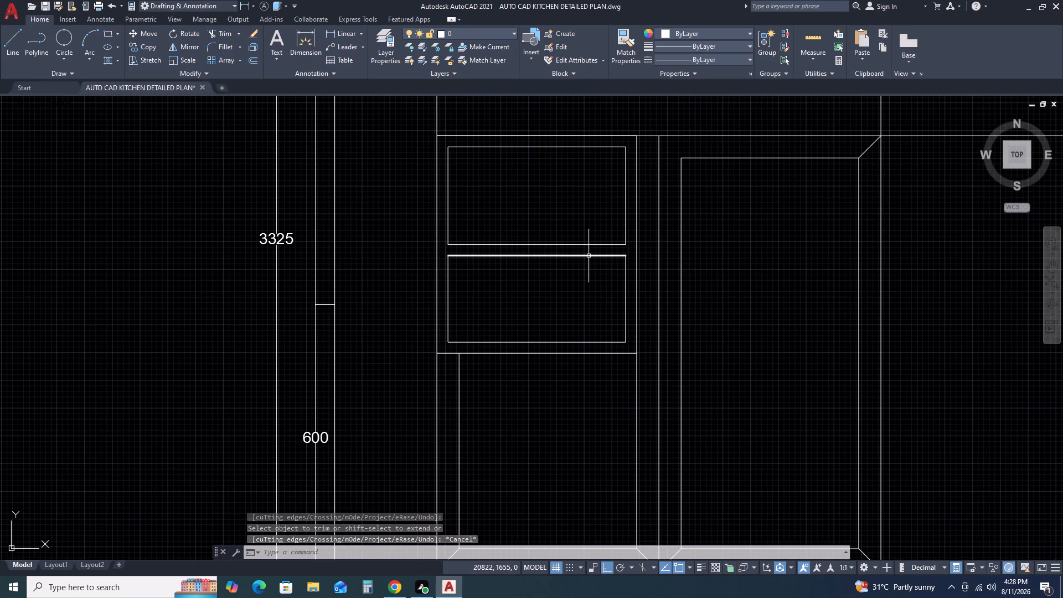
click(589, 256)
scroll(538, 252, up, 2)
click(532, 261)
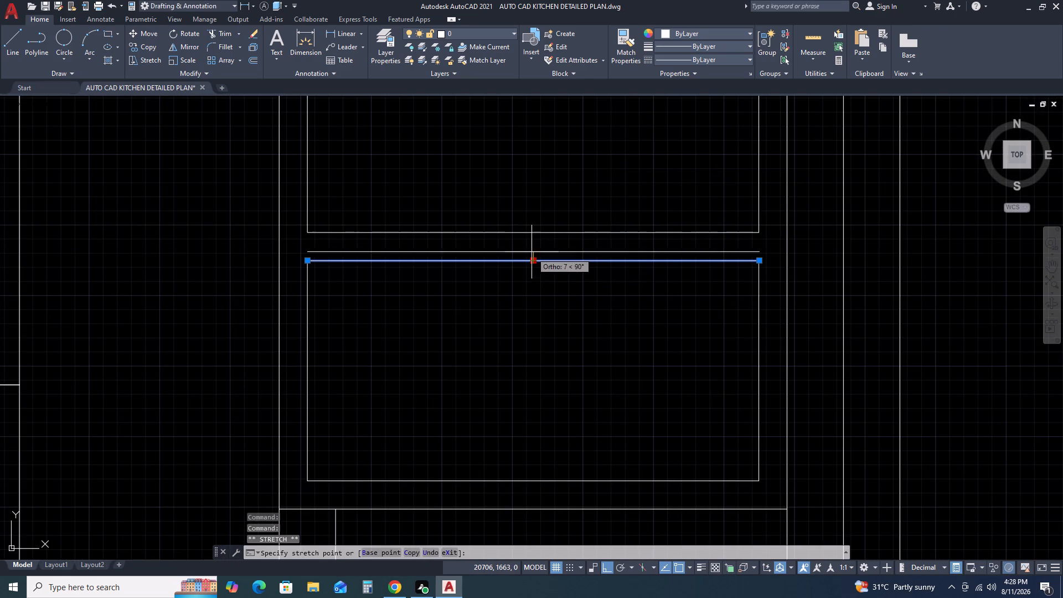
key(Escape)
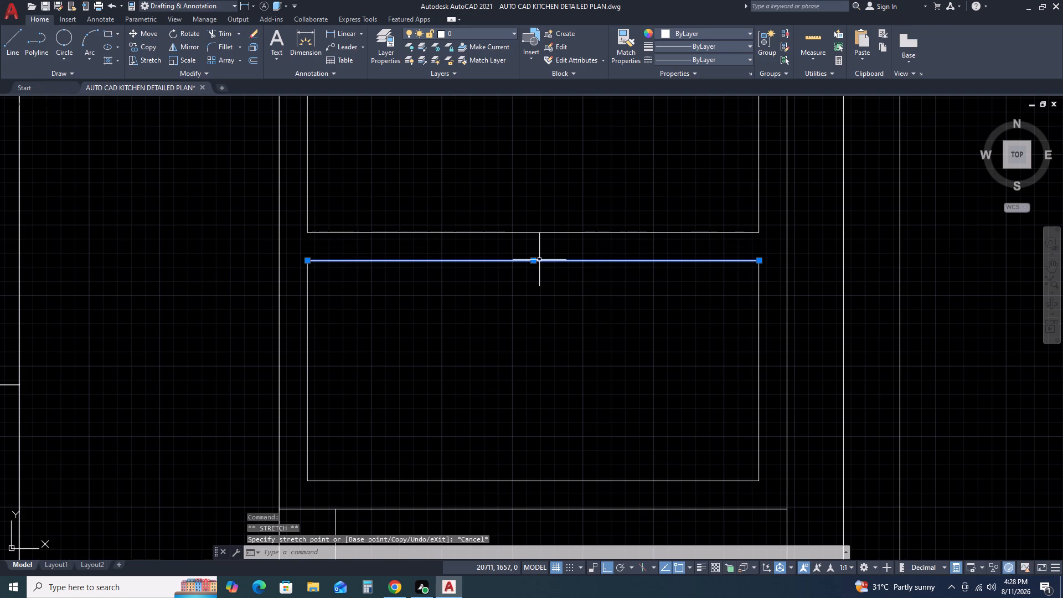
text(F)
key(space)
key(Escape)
Extend the lower frame's left and right vertical lines up to the upper frame's bottom line.
key(e)
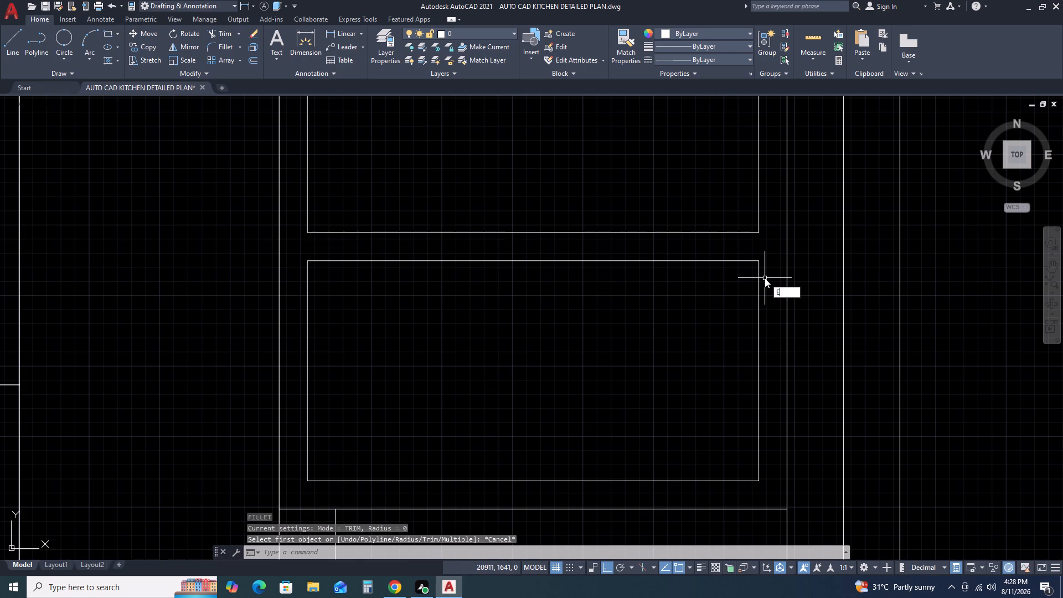
key(x)
key(space)
click(760, 284)
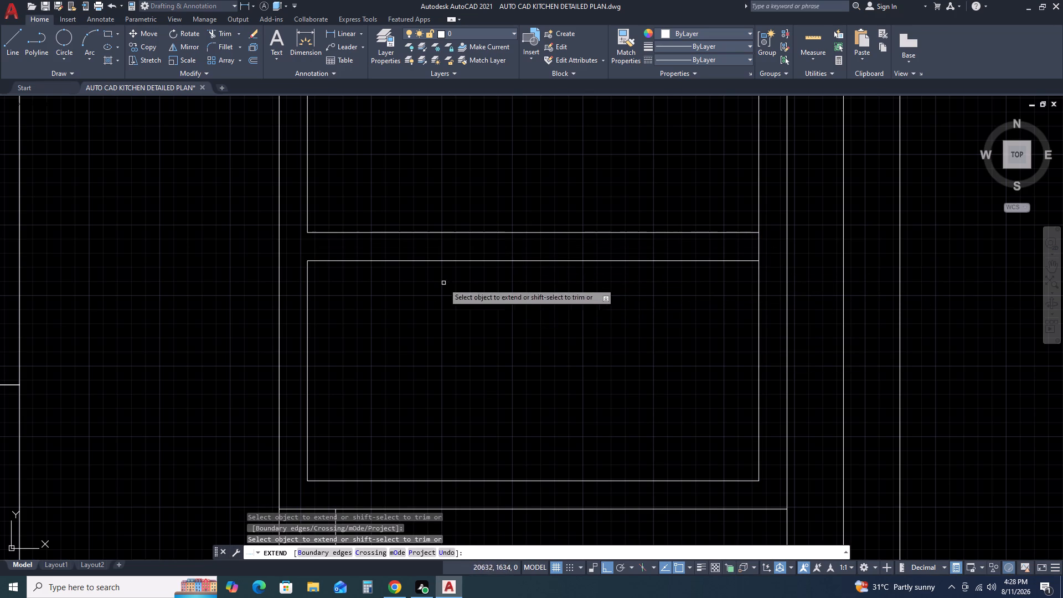
click(309, 274)
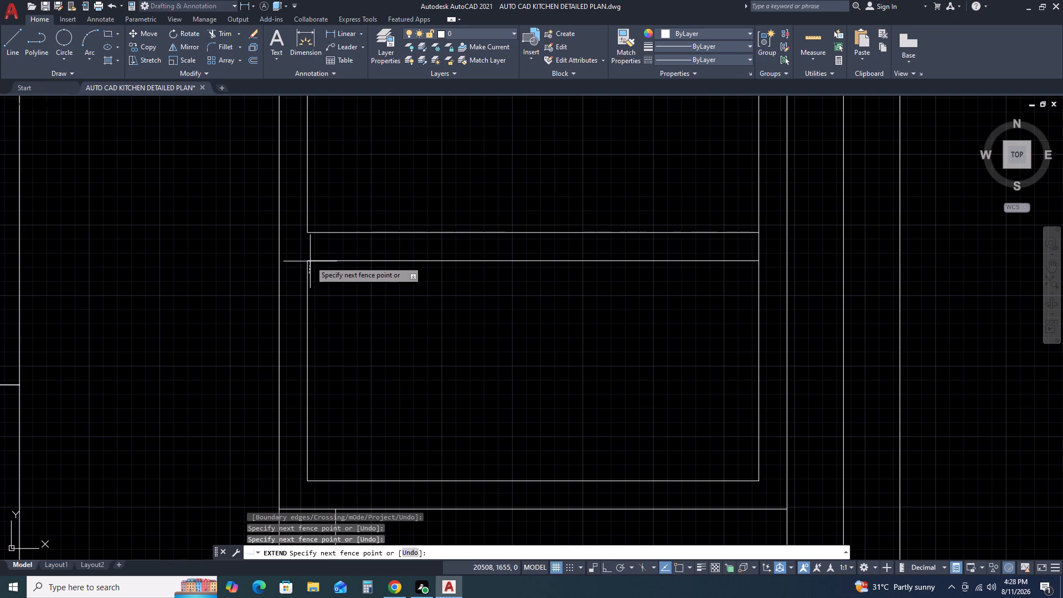
click(304, 275)
key(Escape)
Erase the overlapping line along the compartment's top edge.
scroll(589, 270, down, 3)
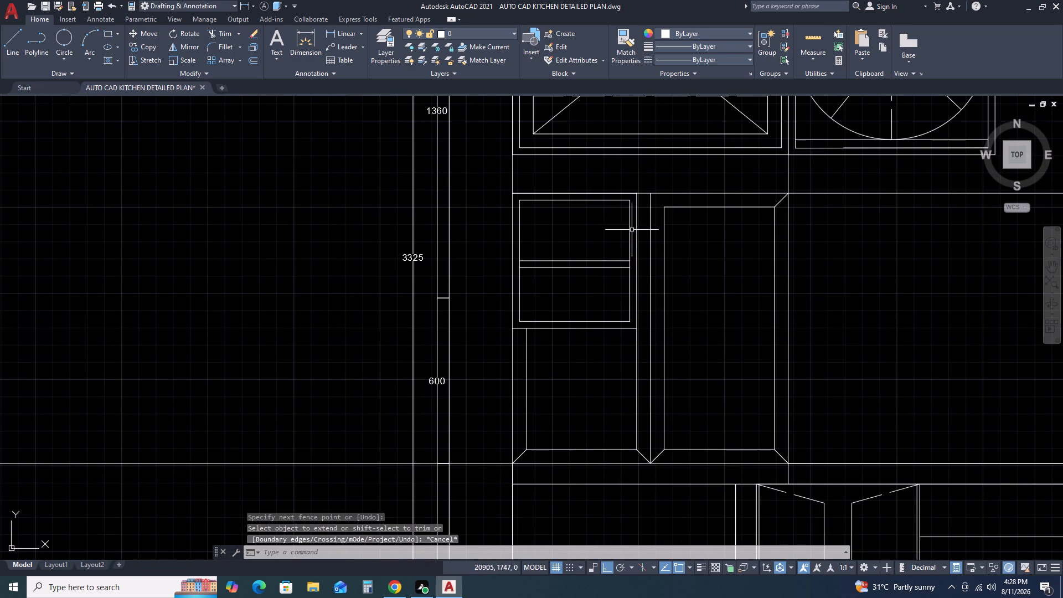
click(596, 194)
key(Delete)
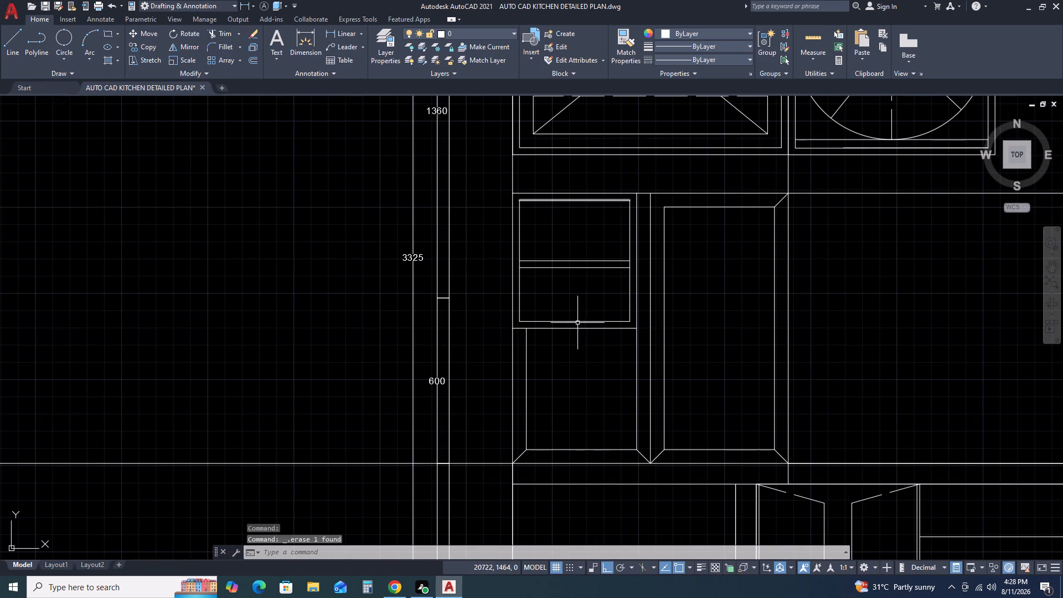
Fill the compartment's outer frame and its middle divider with a solid hatch.
text(H)
key(space)
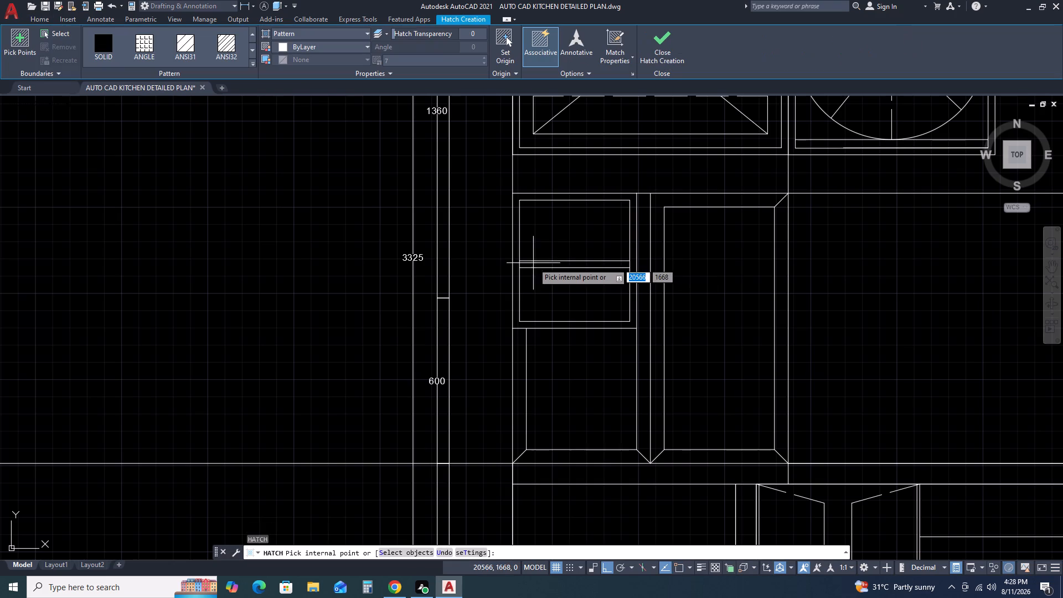
click(357, 27)
click(358, 29)
click(317, 48)
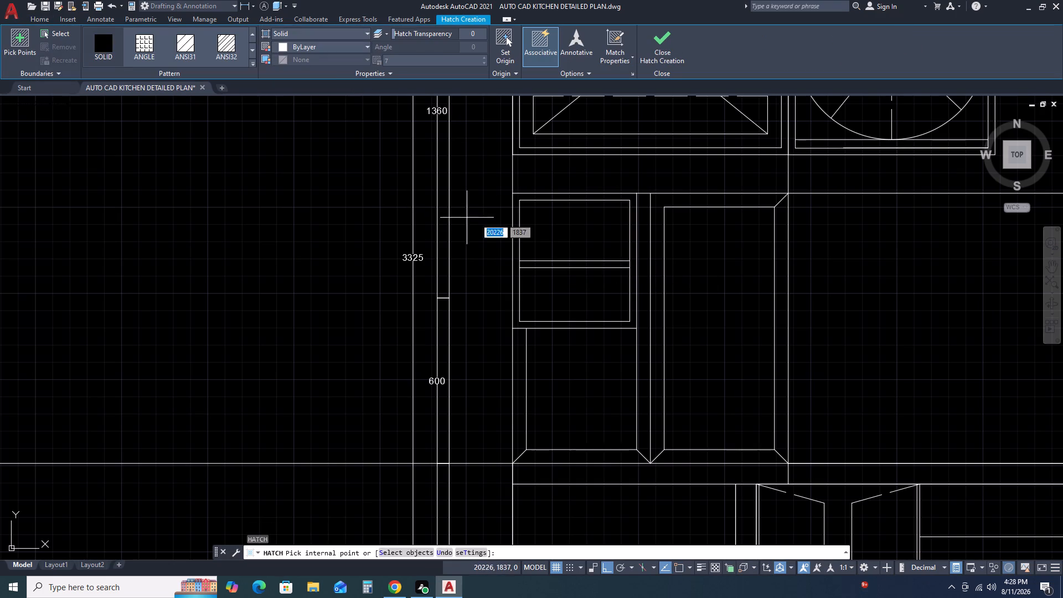
scroll(545, 198, up, 2)
click(515, 193)
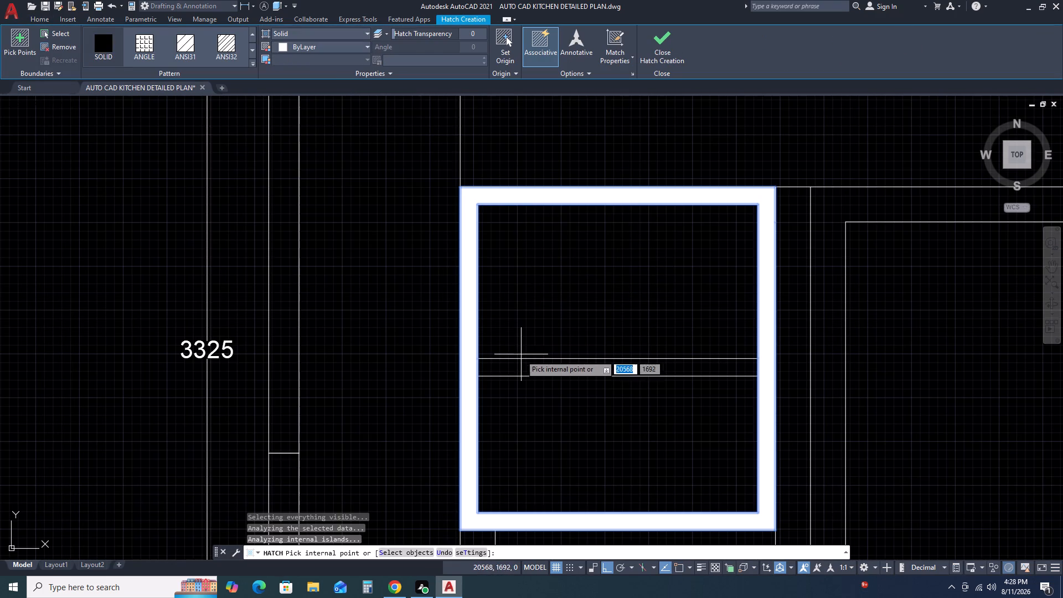
click(532, 364)
key(Escape)
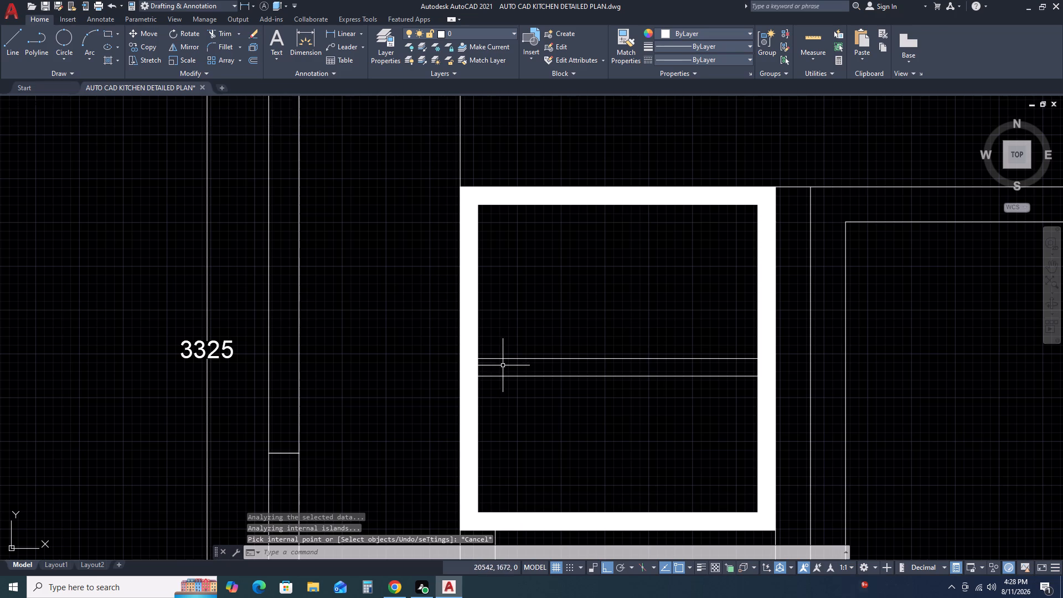
key(space)
click(514, 364)
key(Escape)
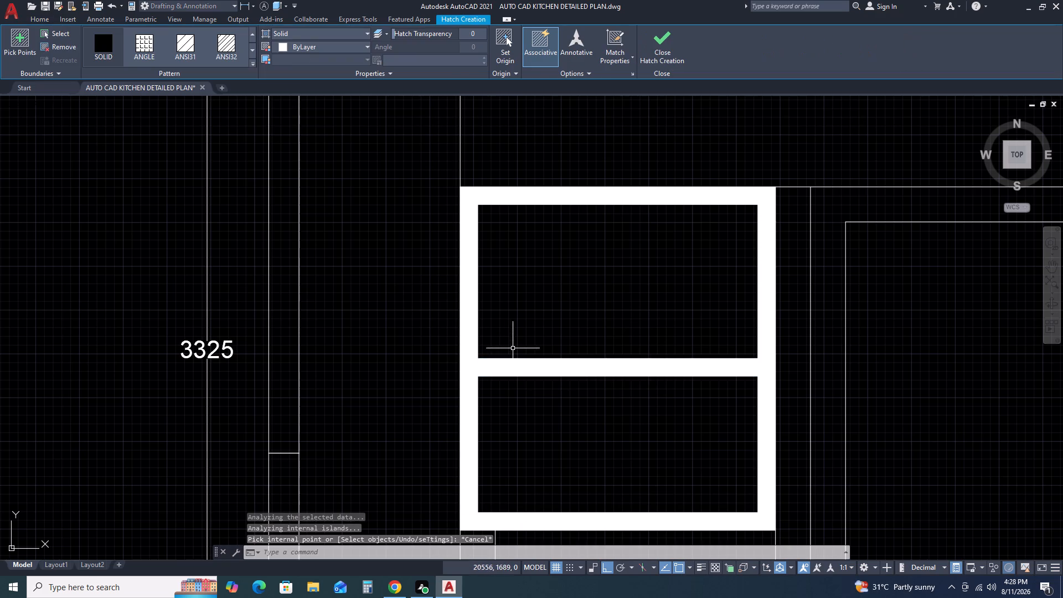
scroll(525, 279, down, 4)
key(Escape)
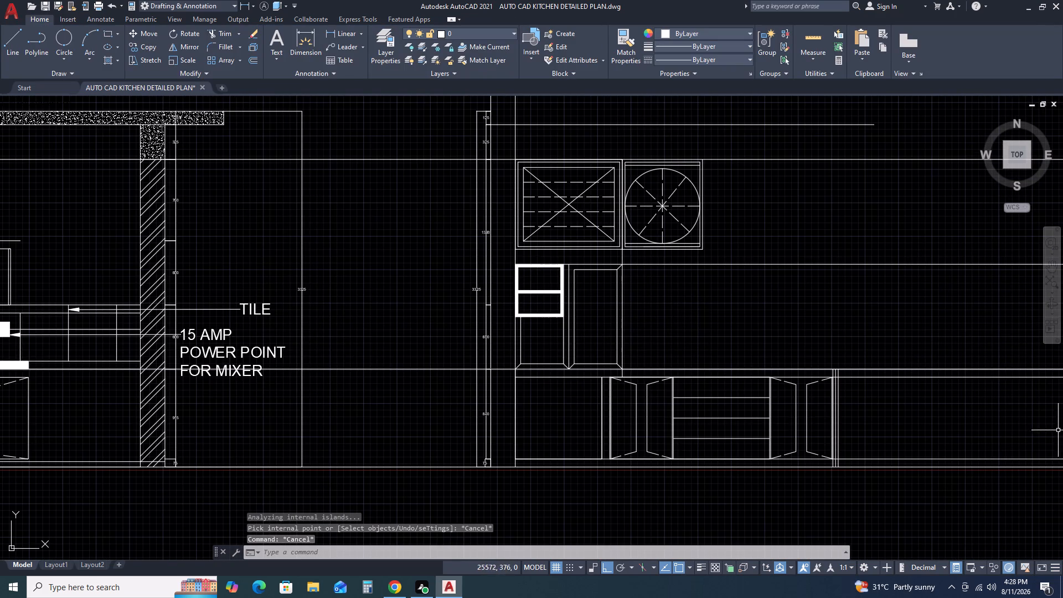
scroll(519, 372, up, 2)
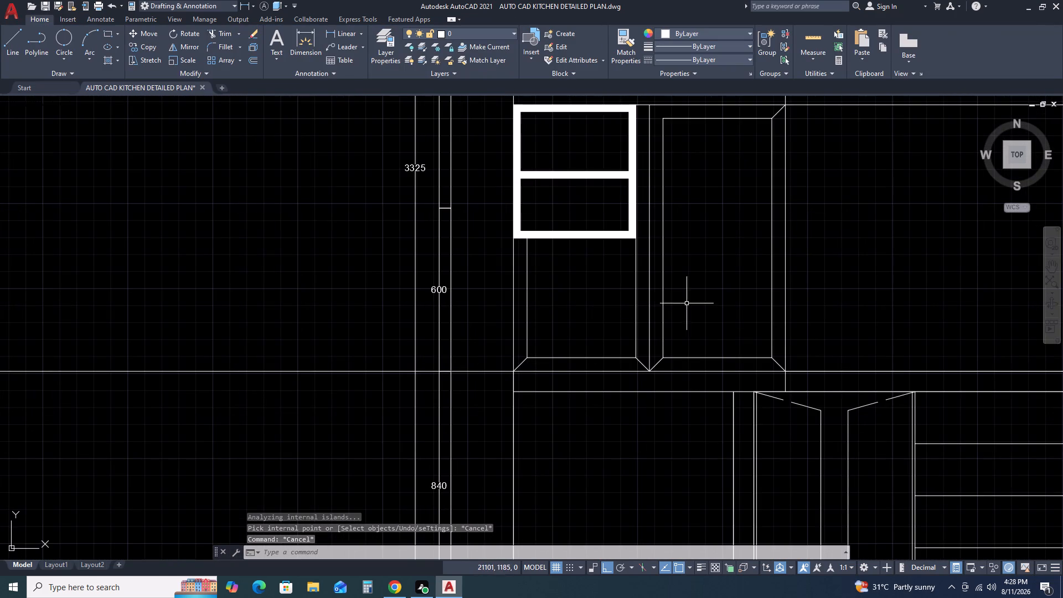
Erase the two diagonal mitre lines meeting at the bottom of the vertical line between the two panels.
click(653, 315)
click(640, 323)
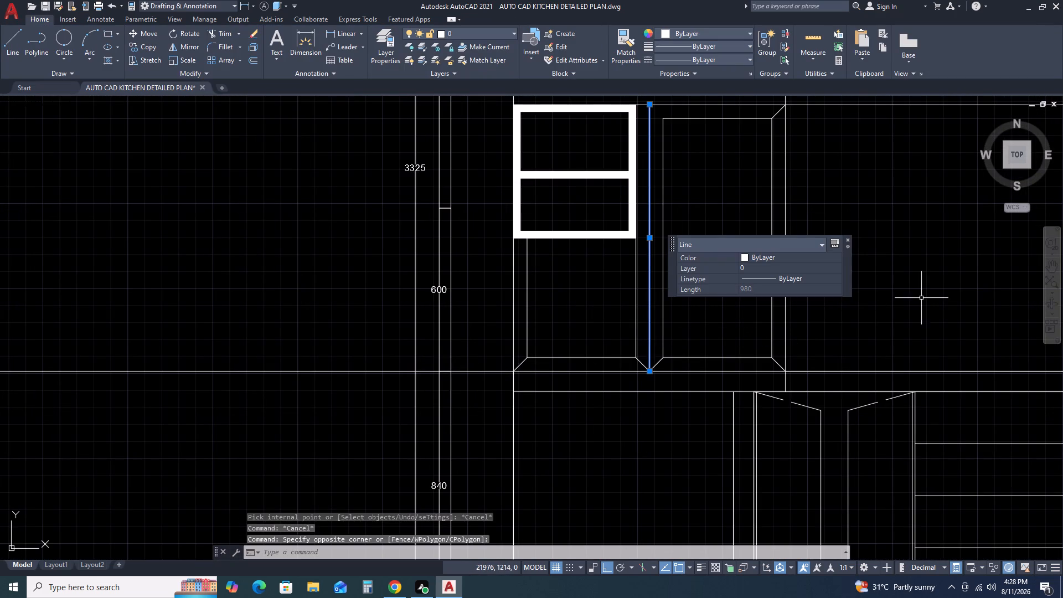
key(Escape)
scroll(650, 370, up, 2)
click(670, 364)
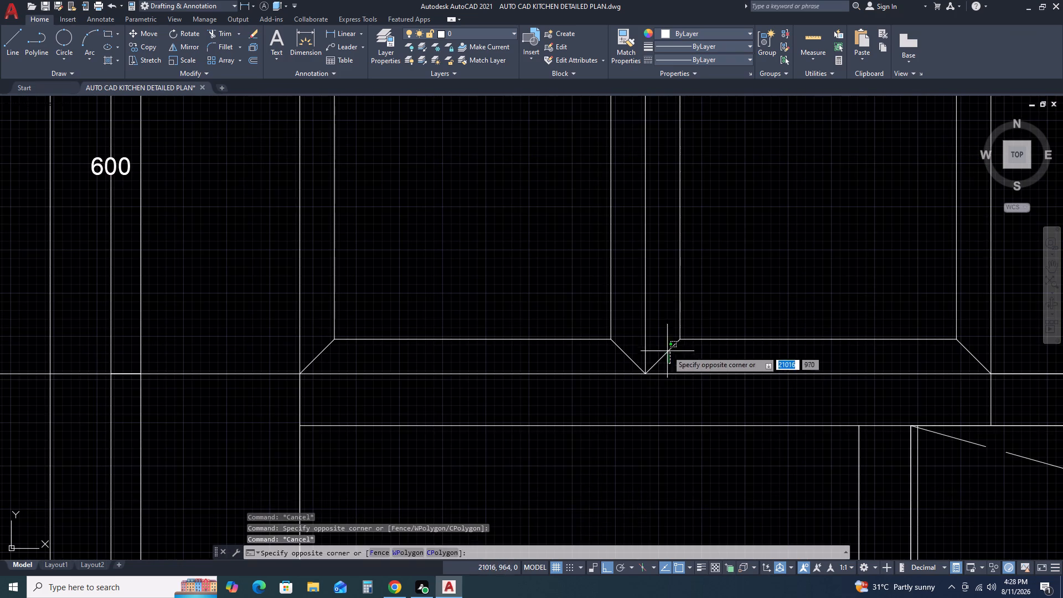
click(663, 341)
key(Delete)
click(628, 346)
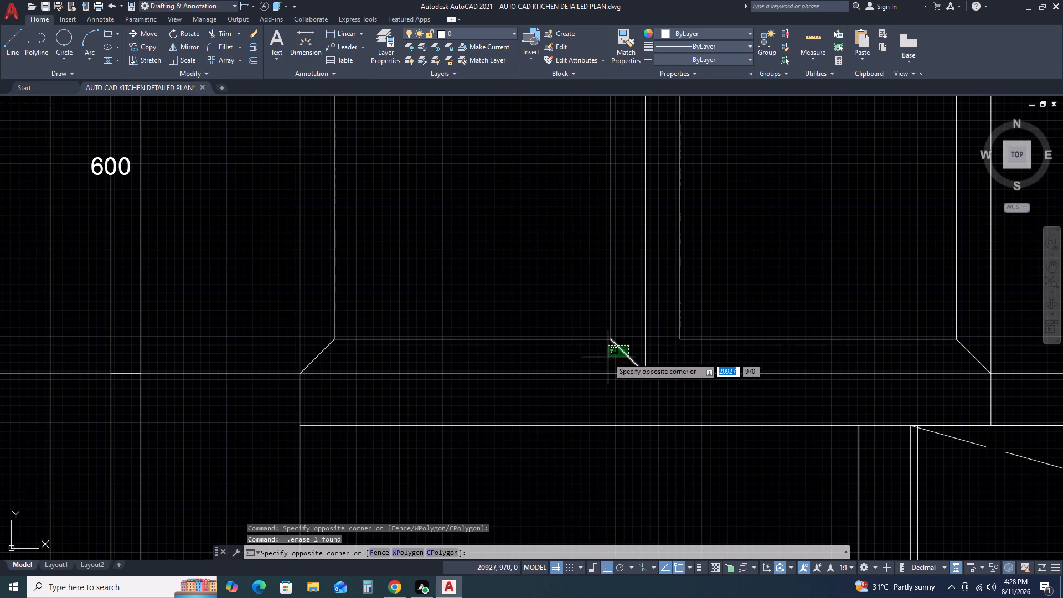
click(608, 357)
key(Delete)
Draw a 400-long line along the bottom inner edge of the panel below the hatched compartment and start copying it from its right end.
scroll(604, 333, down, 2)
text(L)
key(space)
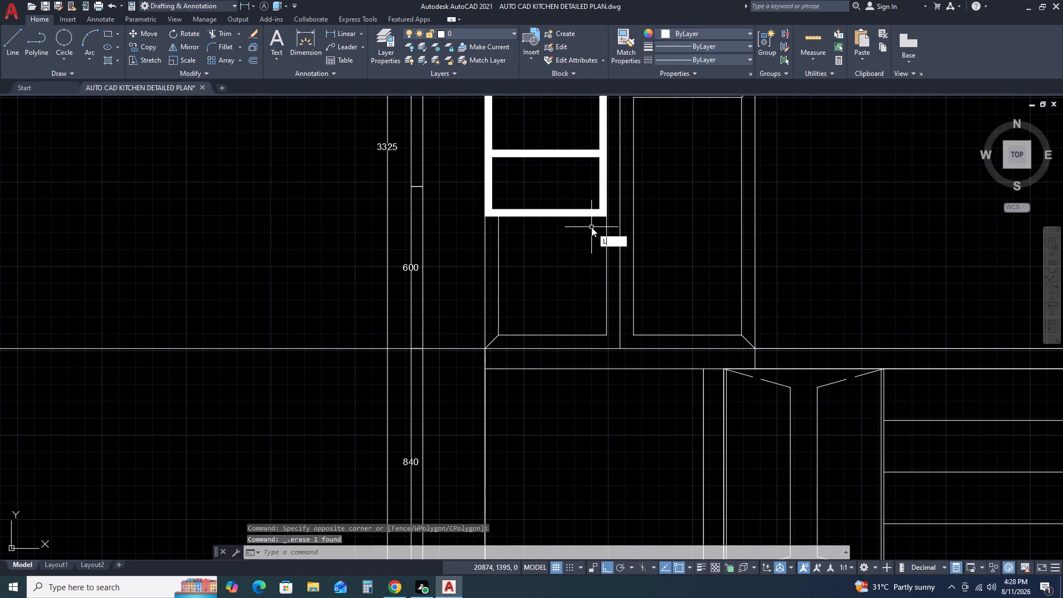
click(497, 333)
click(606, 335)
key(Escape)
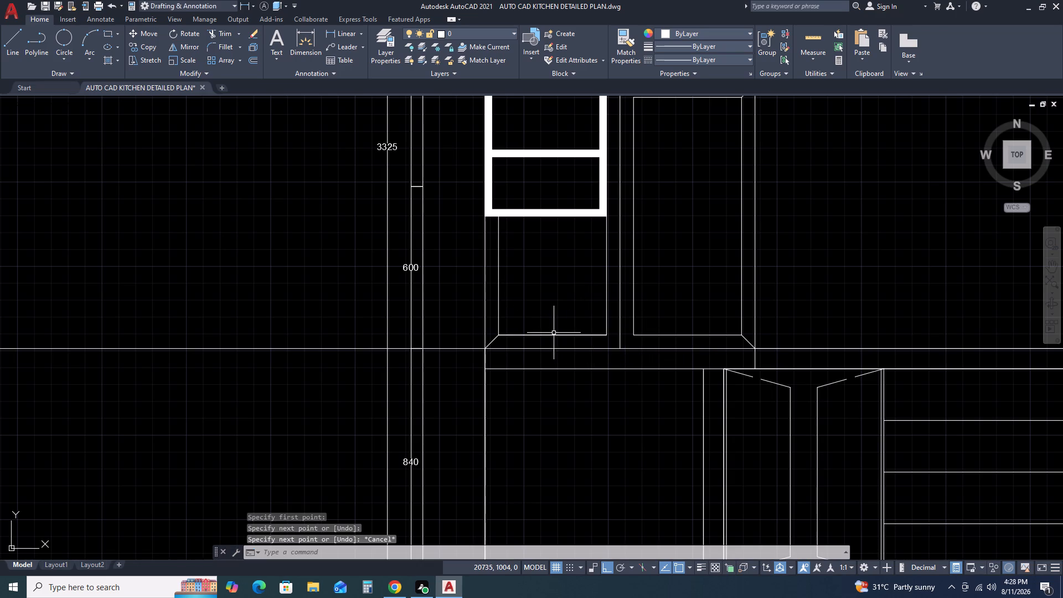
click(551, 333)
click(545, 337)
key(Escape)
click(547, 336)
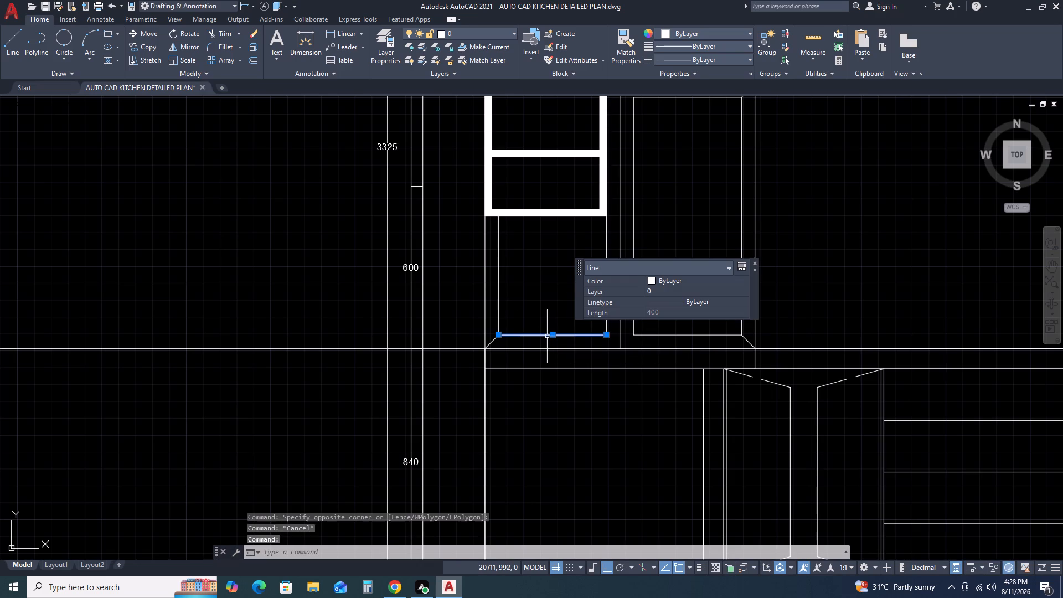
text(CO)
key(space)
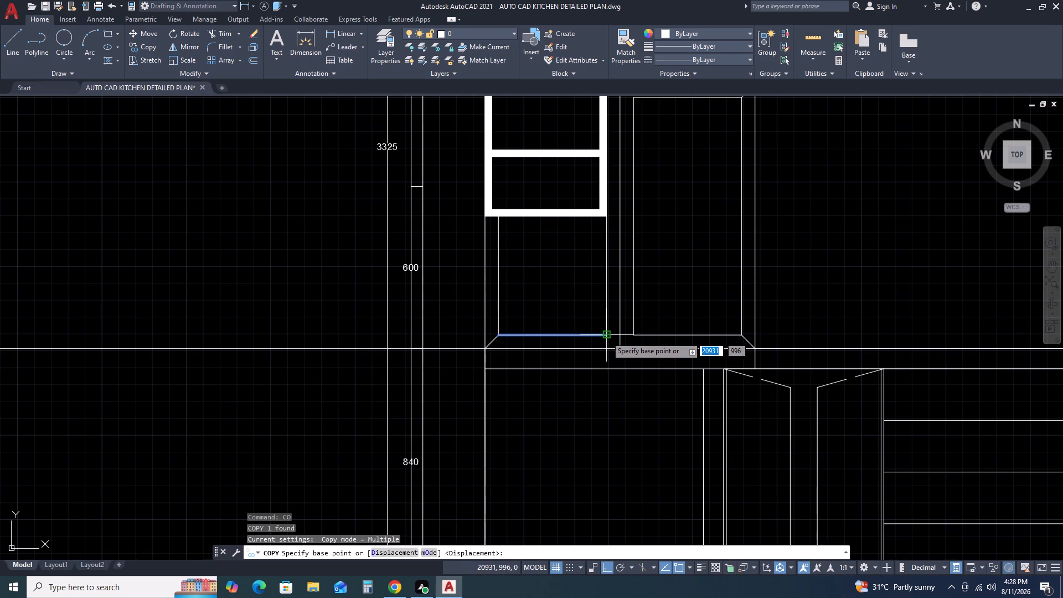
click(606, 336)
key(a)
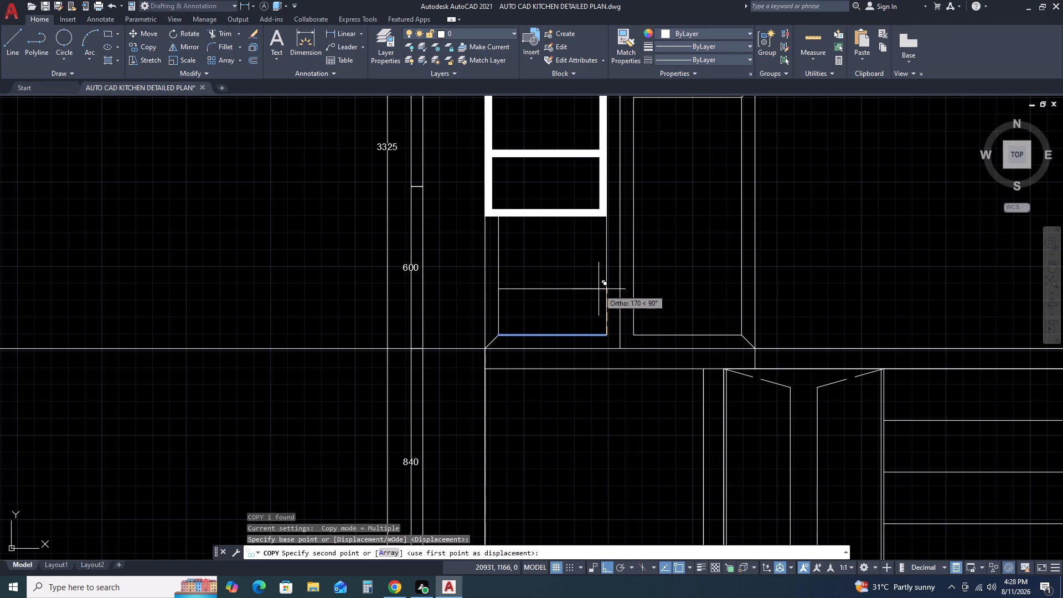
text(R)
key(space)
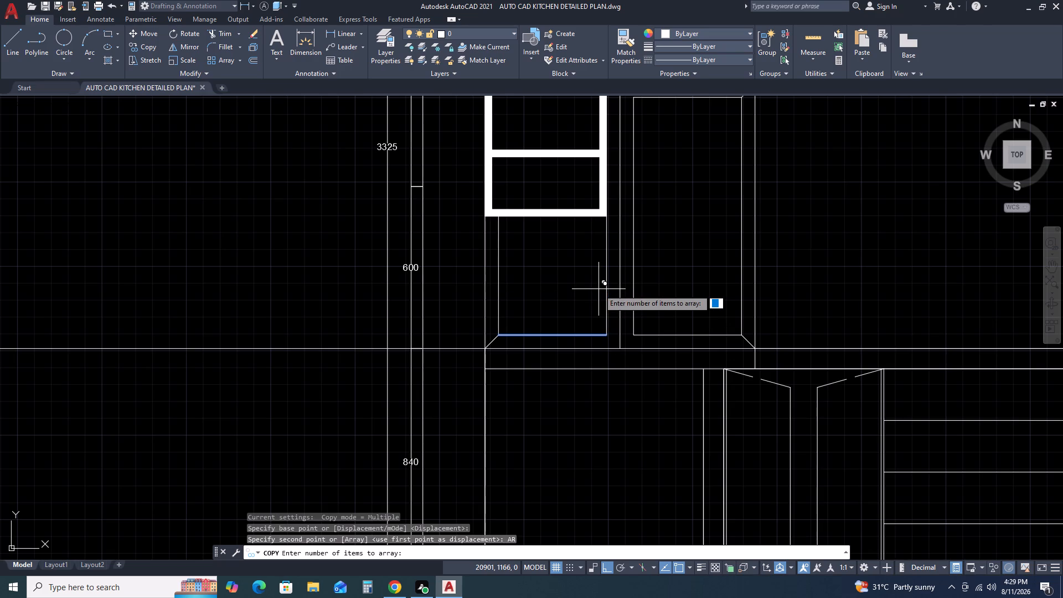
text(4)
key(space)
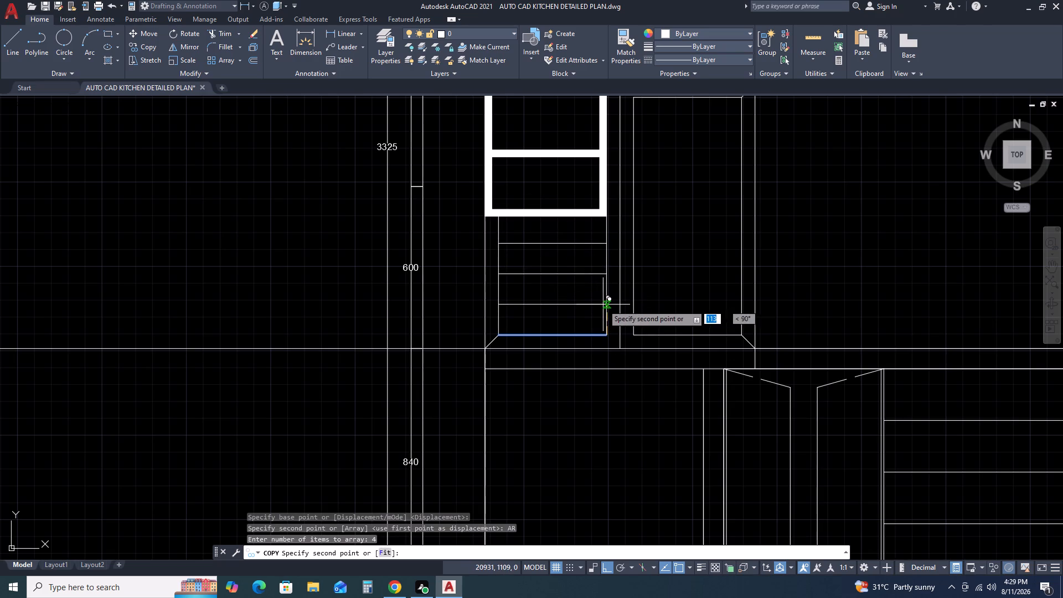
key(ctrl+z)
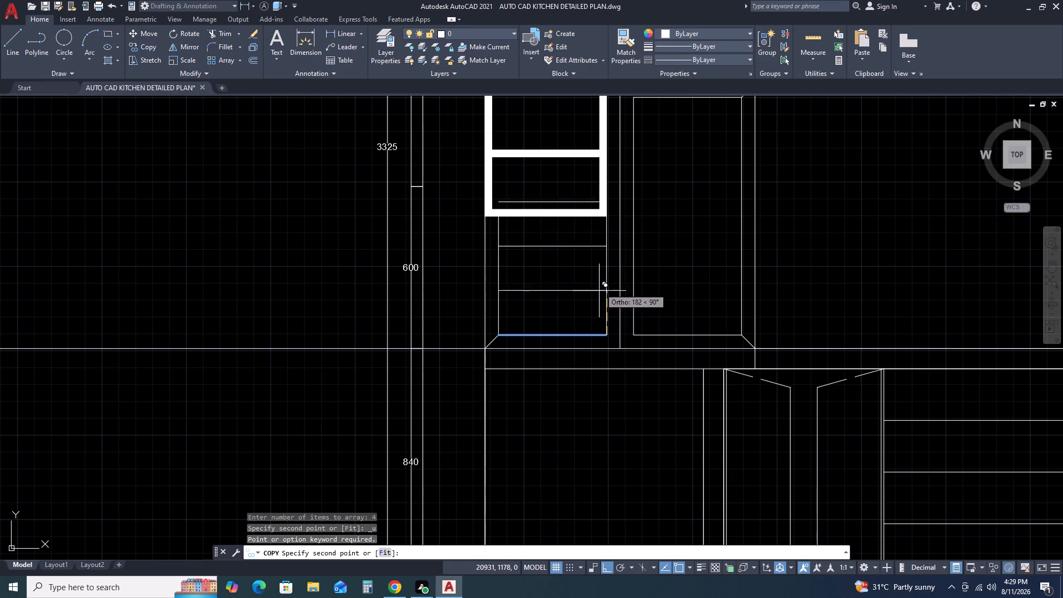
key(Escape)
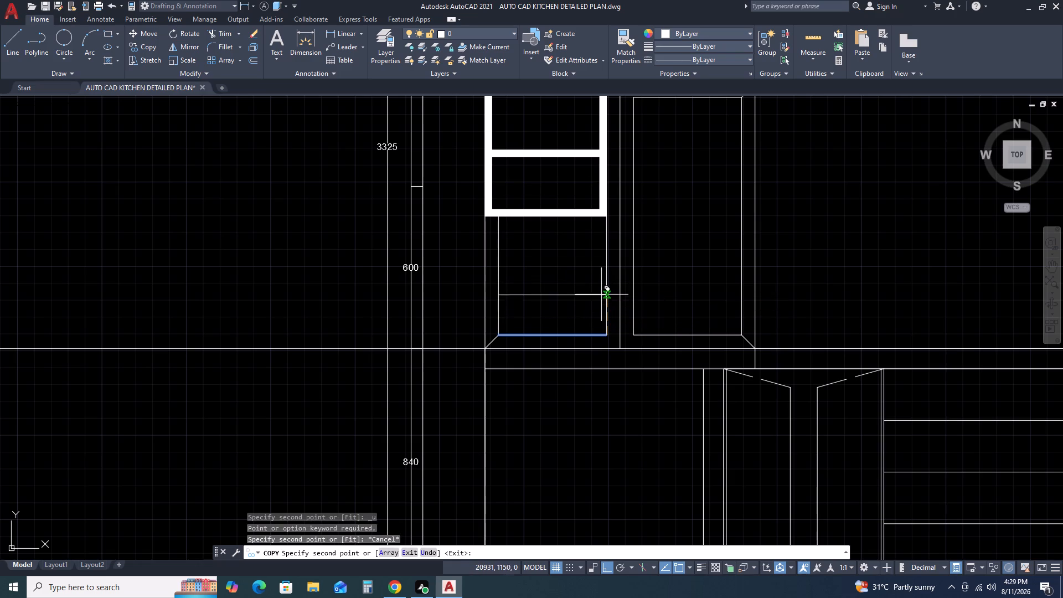
Array the copied line as 5 items, fitted evenly from the panel's bottom edge up to the hatched compartment's underside.
text(A)
key(space)
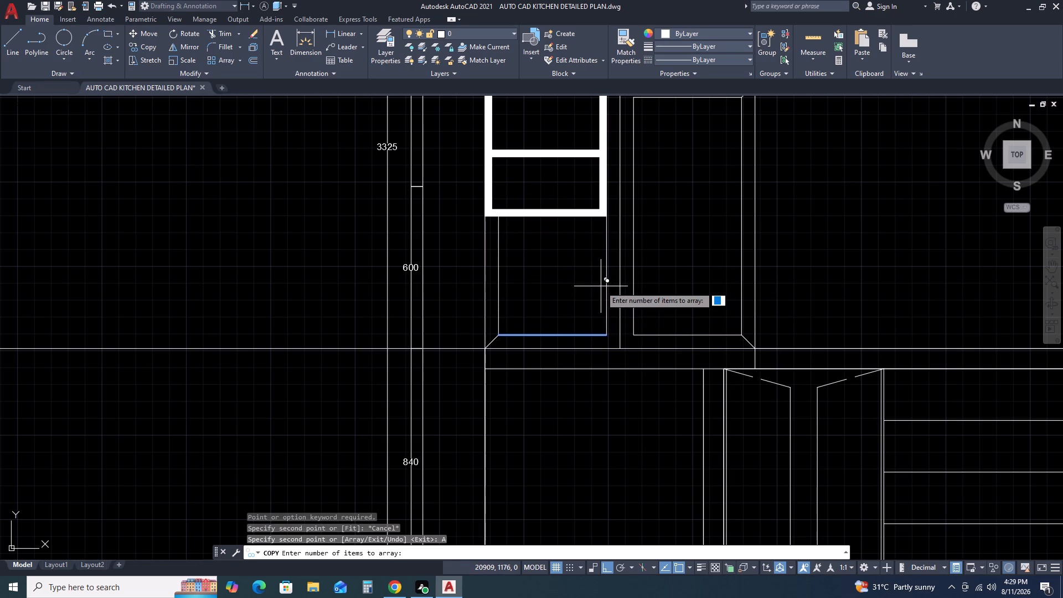
key(4)
key(BackSpace)
text(5)
key(space)
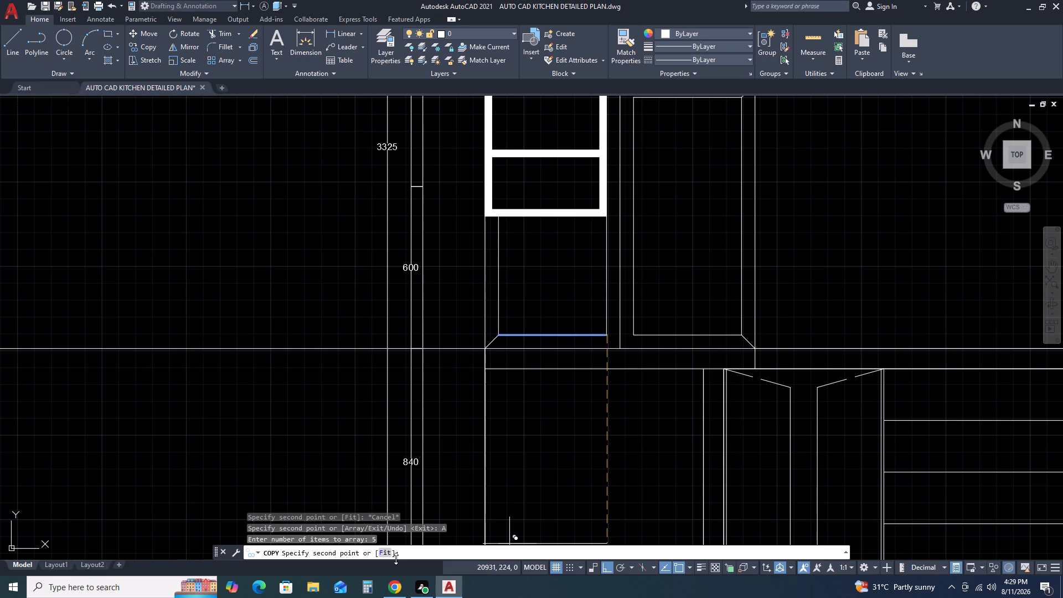
click(383, 551)
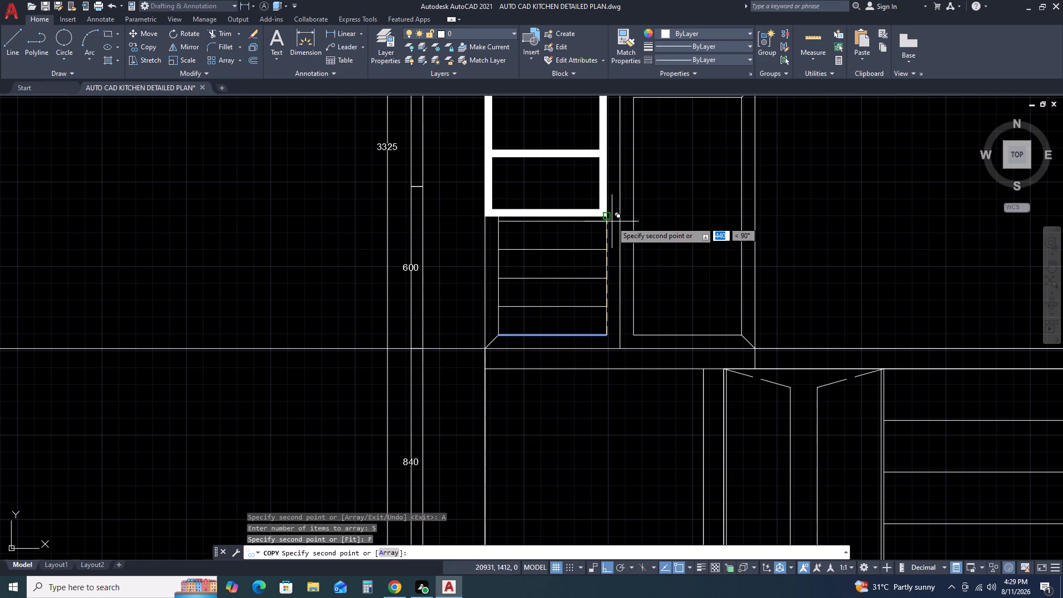
click(607, 218)
key(Escape)
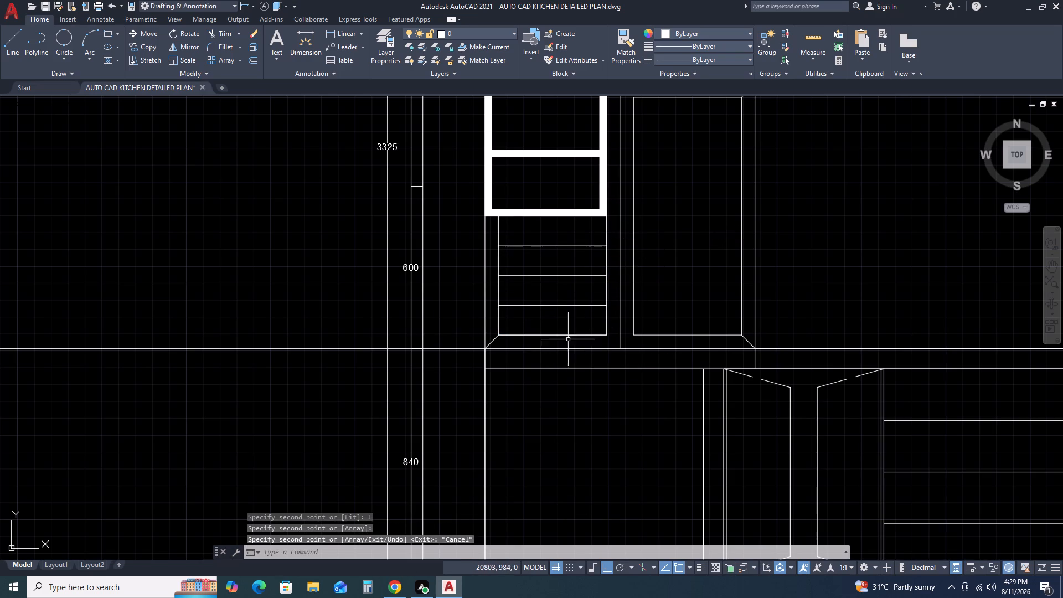
Erase the duplicate line overlapping the bottom inner edge of the panel below the hatched compartment.
click(555, 334)
key(Delete)
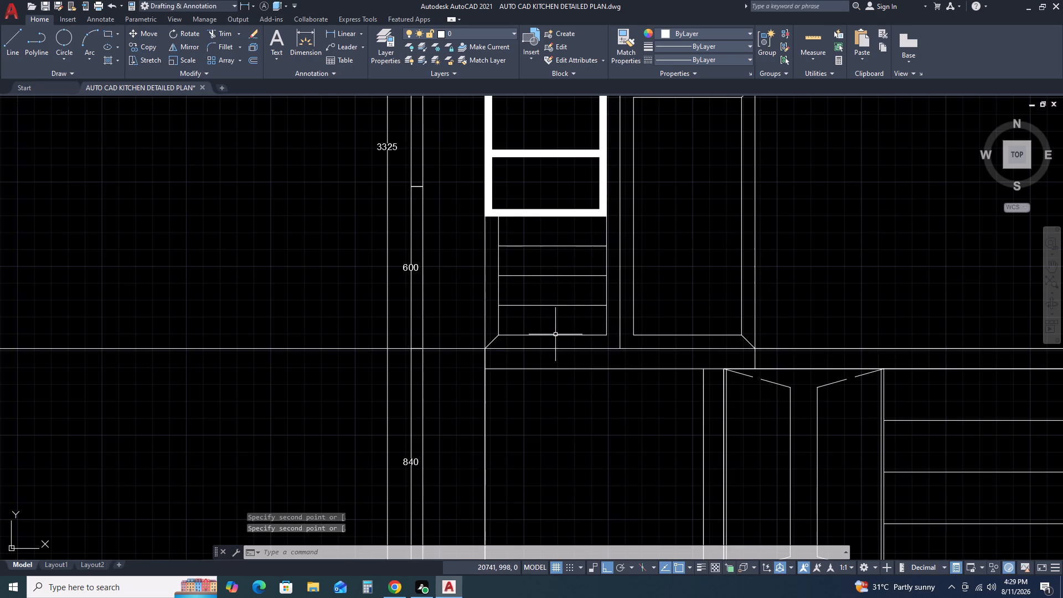
Match the three shelf lines below the hatched compartment to the dashed line of the base cabinet door.
text(MA)
key(space)
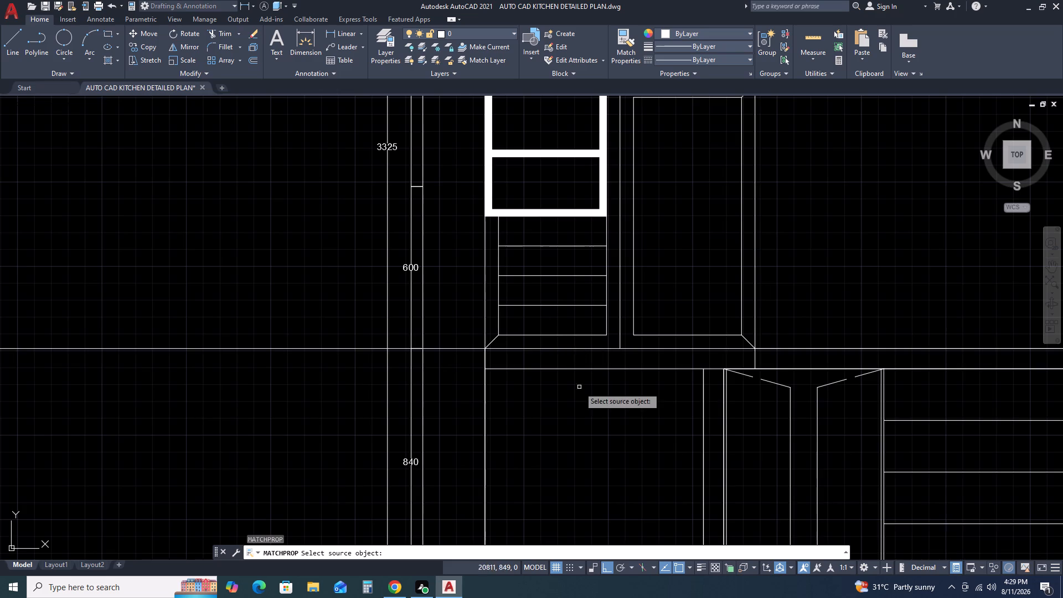
scroll(605, 400, down, 3)
scroll(677, 405, up, 1)
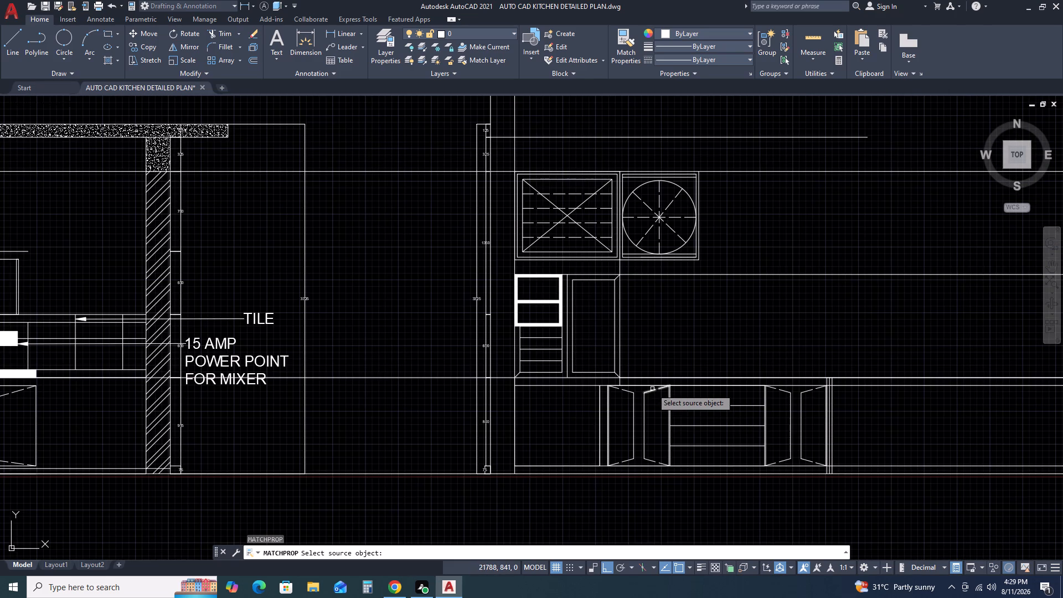
click(652, 391)
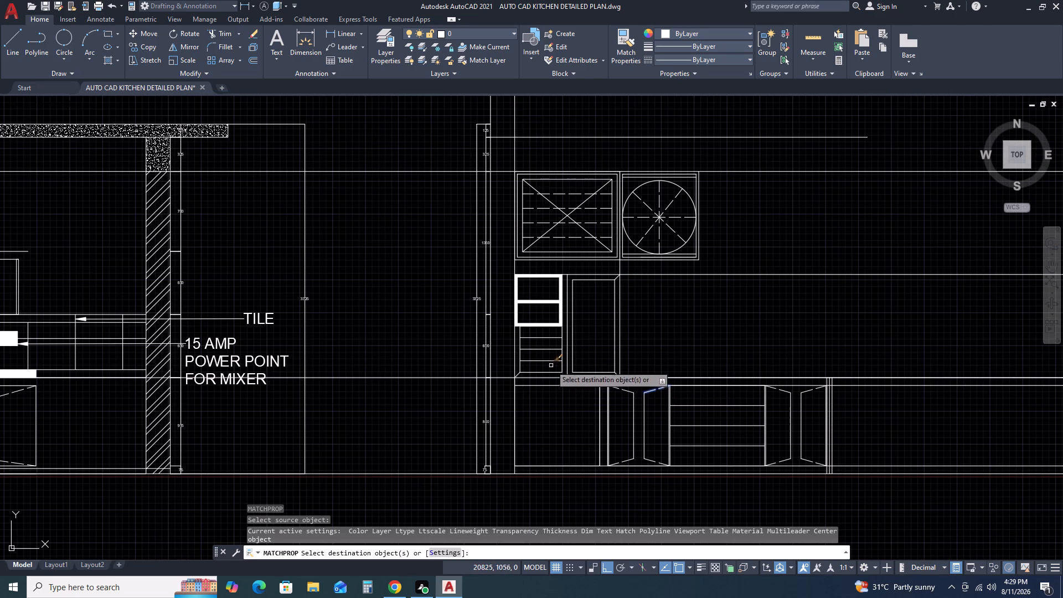
click(550, 360)
click(542, 349)
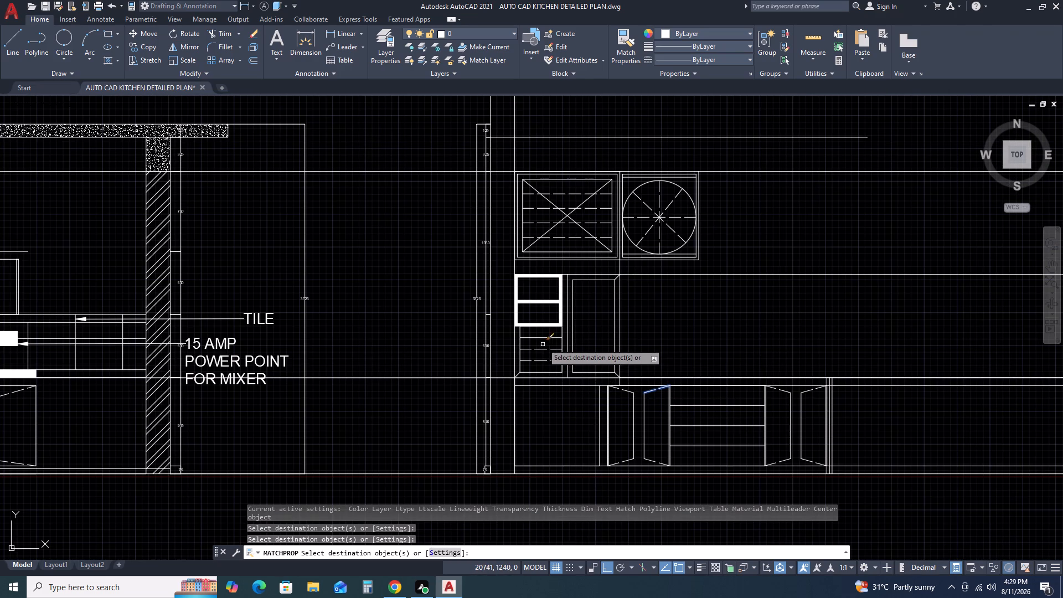
click(544, 339)
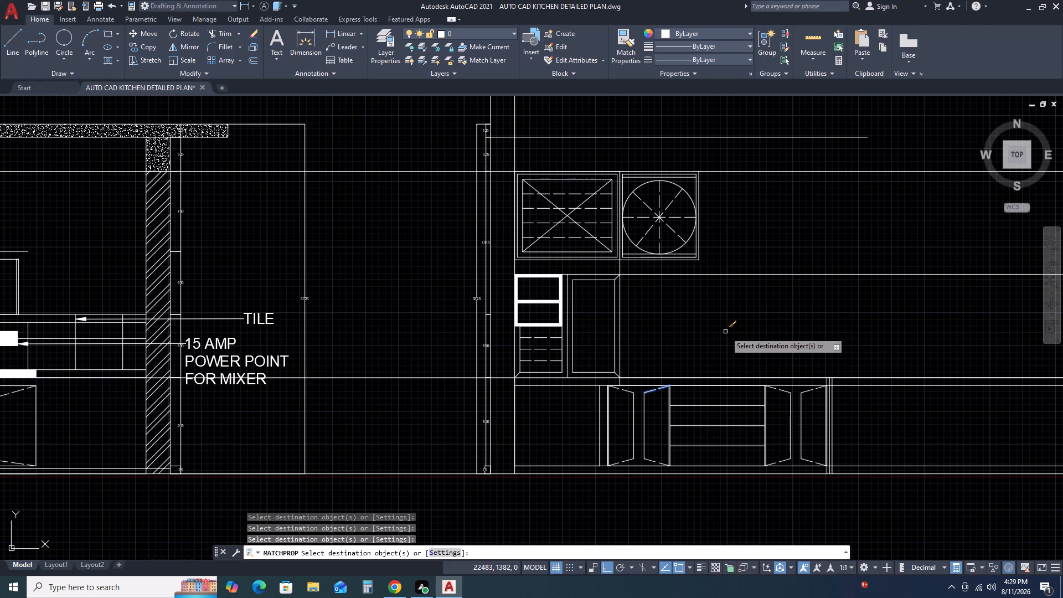
key(Escape)
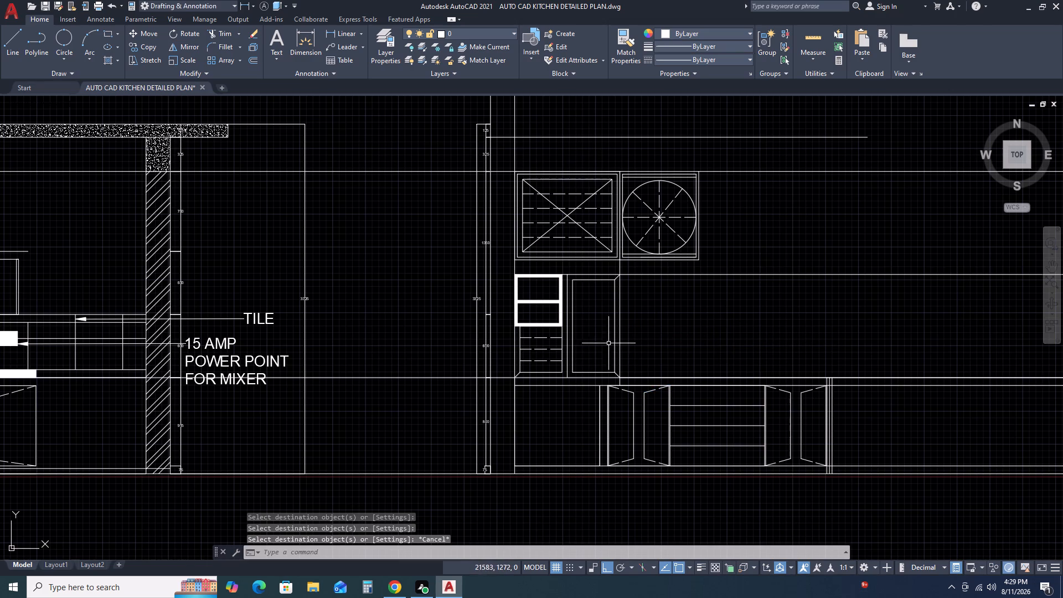
Draw a 400-long line along the bottom inner edge of the tall panel beside the shelf lines.
scroll(539, 383, up, 3)
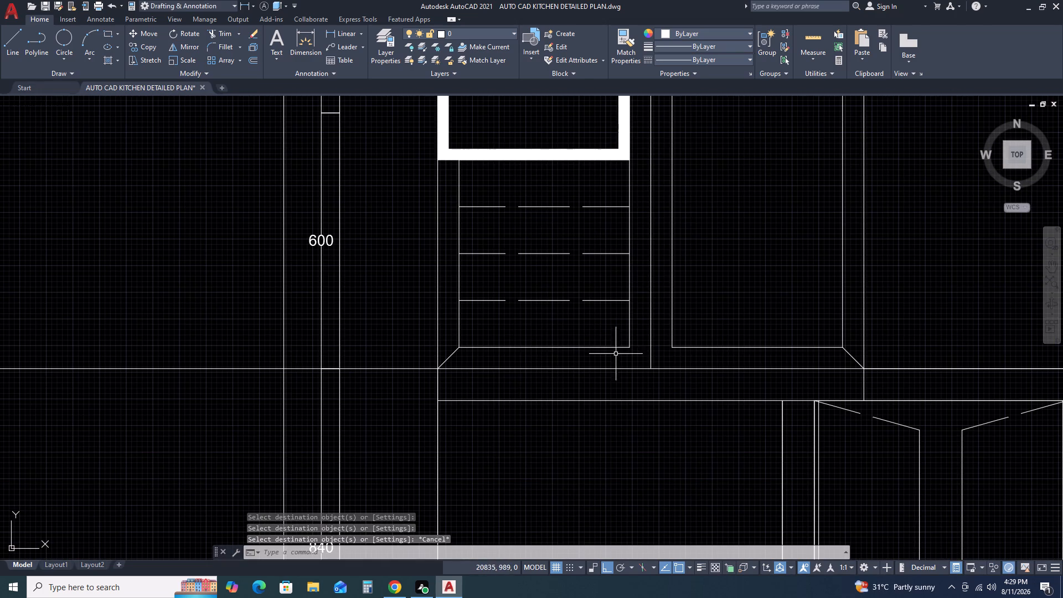
click(730, 346)
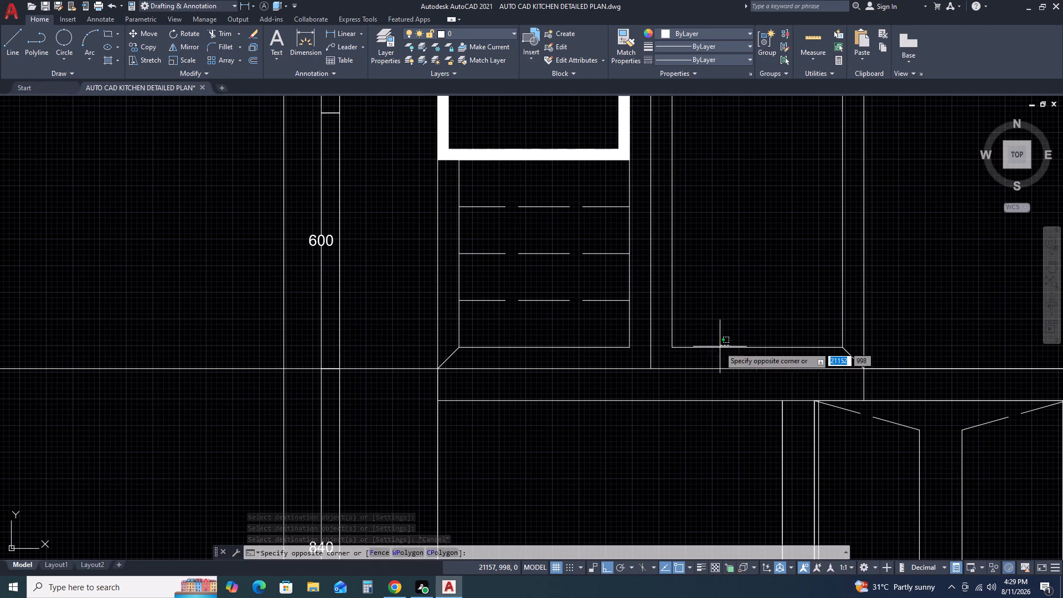
key(Escape)
key(Escape)
text(L)
key(space)
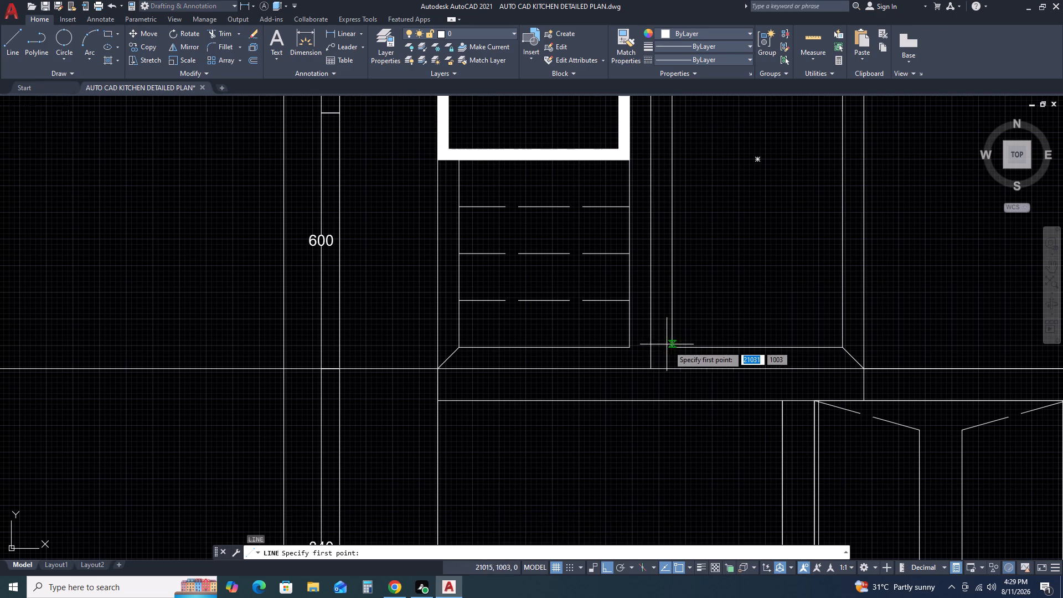
click(672, 347)
click(845, 349)
key(Escape)
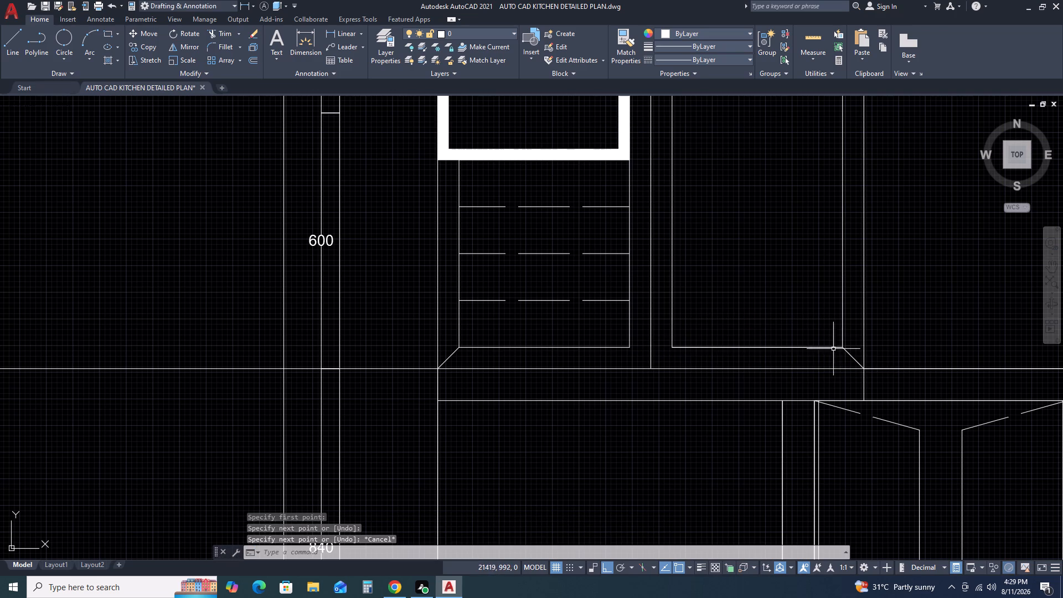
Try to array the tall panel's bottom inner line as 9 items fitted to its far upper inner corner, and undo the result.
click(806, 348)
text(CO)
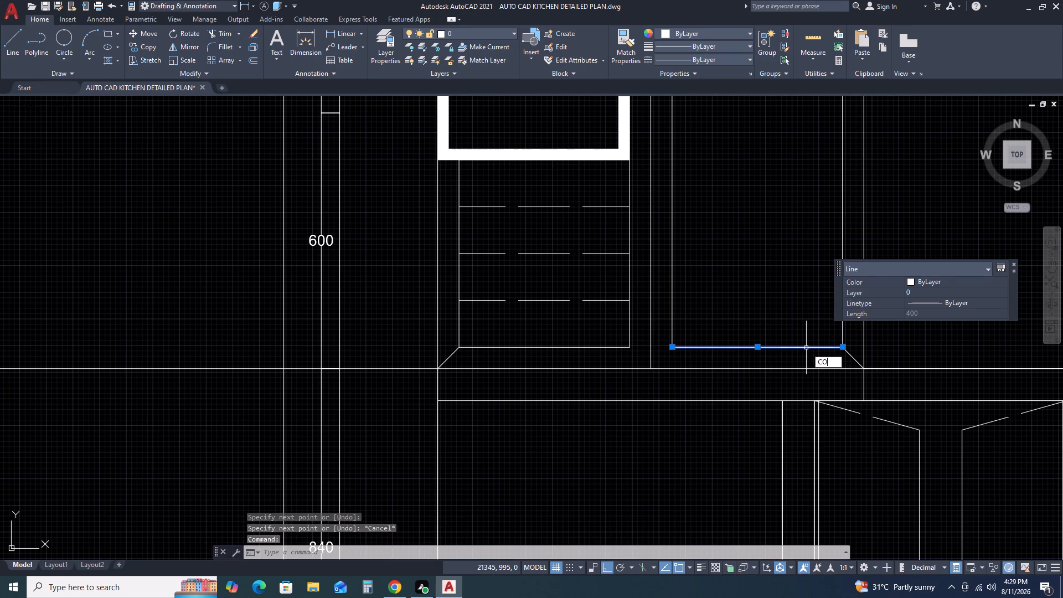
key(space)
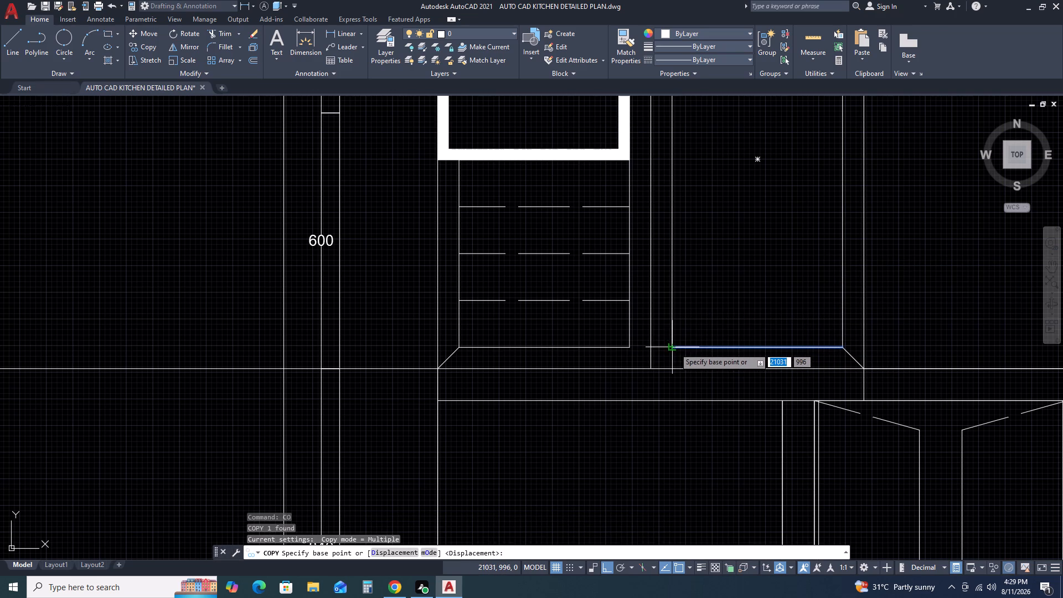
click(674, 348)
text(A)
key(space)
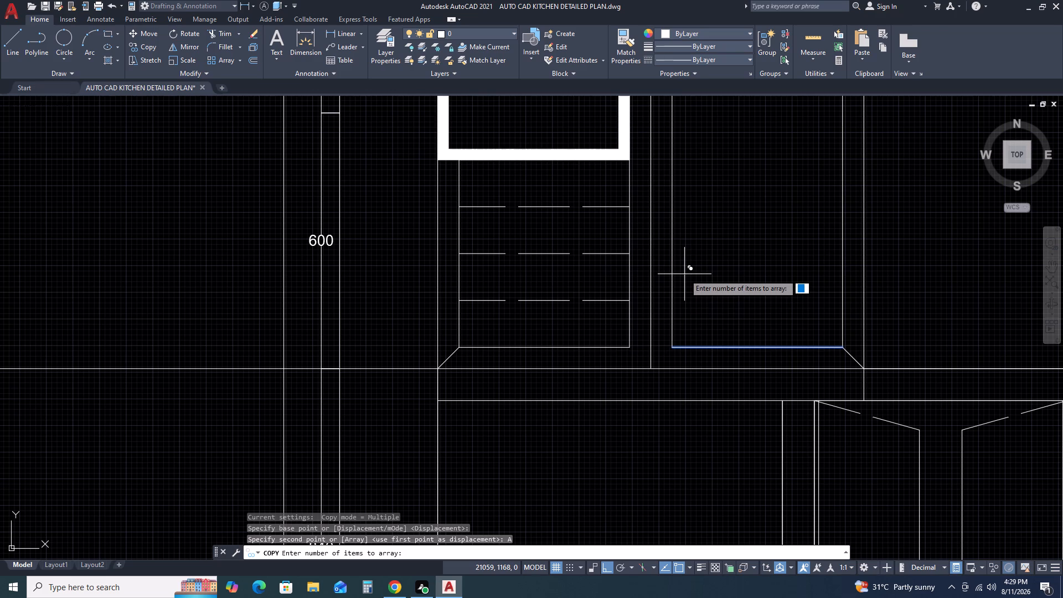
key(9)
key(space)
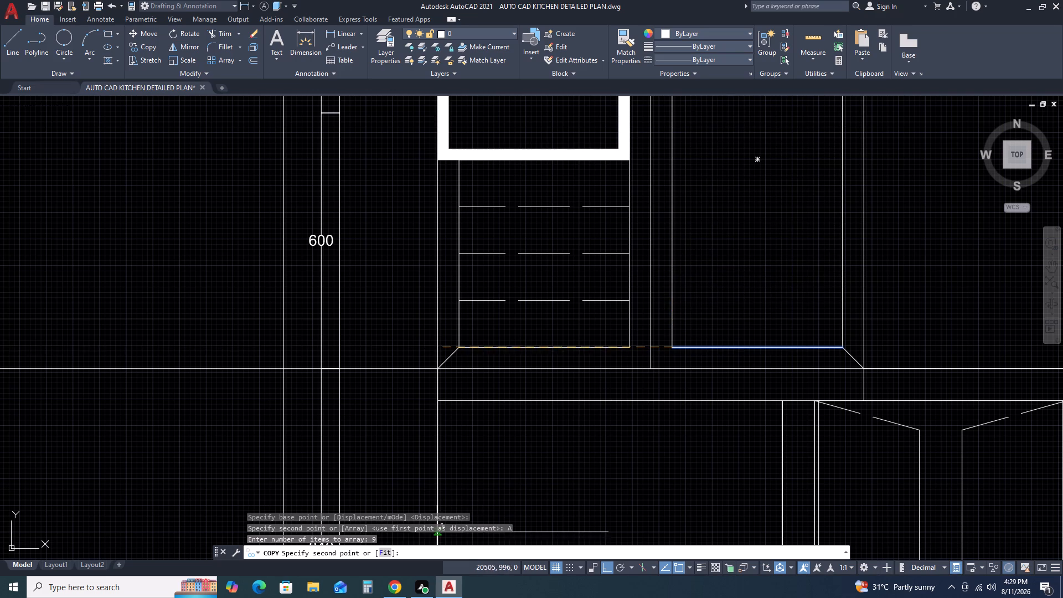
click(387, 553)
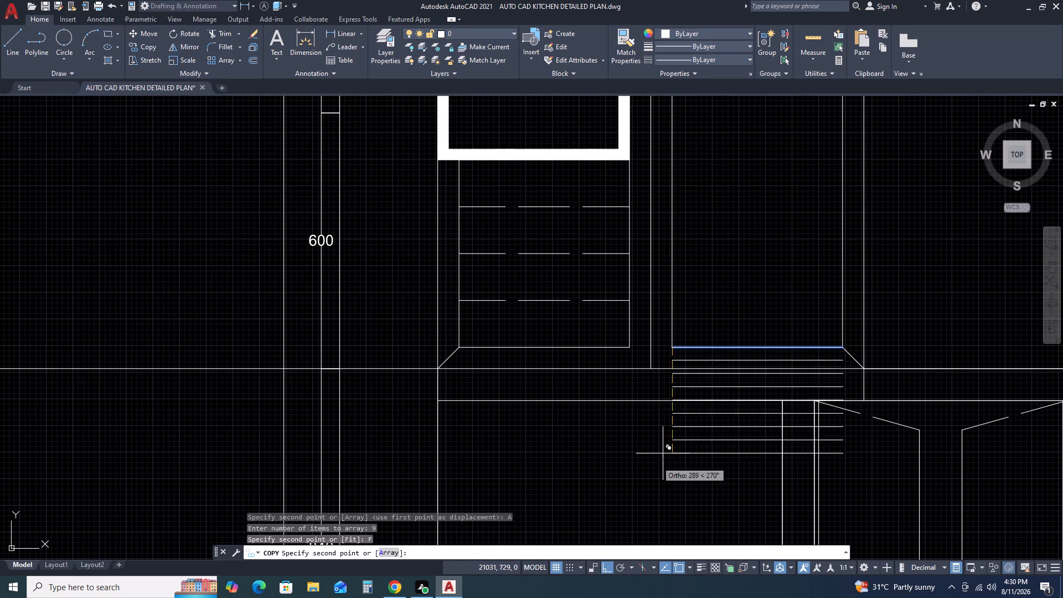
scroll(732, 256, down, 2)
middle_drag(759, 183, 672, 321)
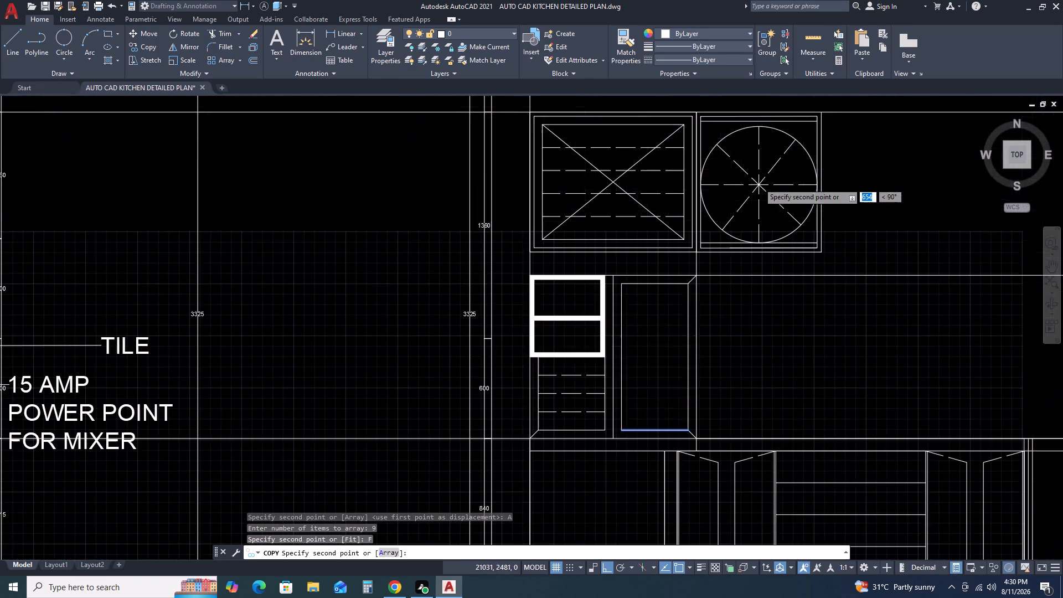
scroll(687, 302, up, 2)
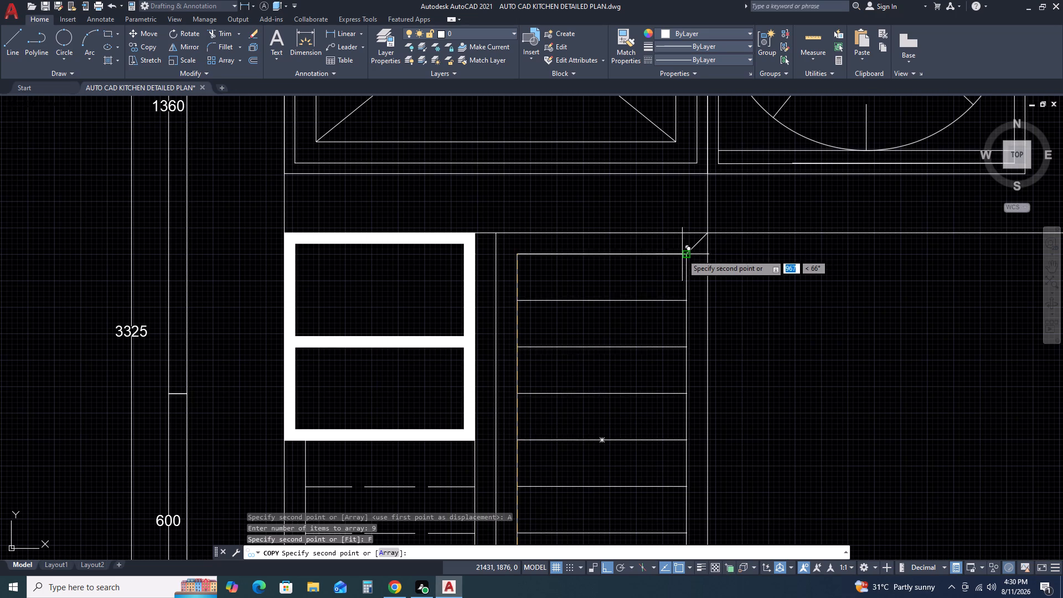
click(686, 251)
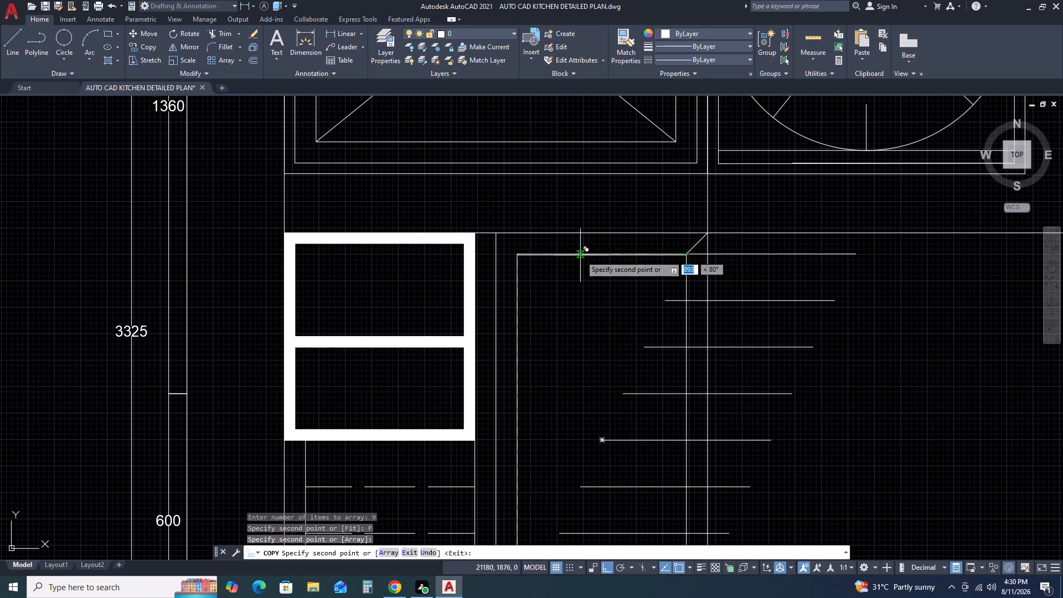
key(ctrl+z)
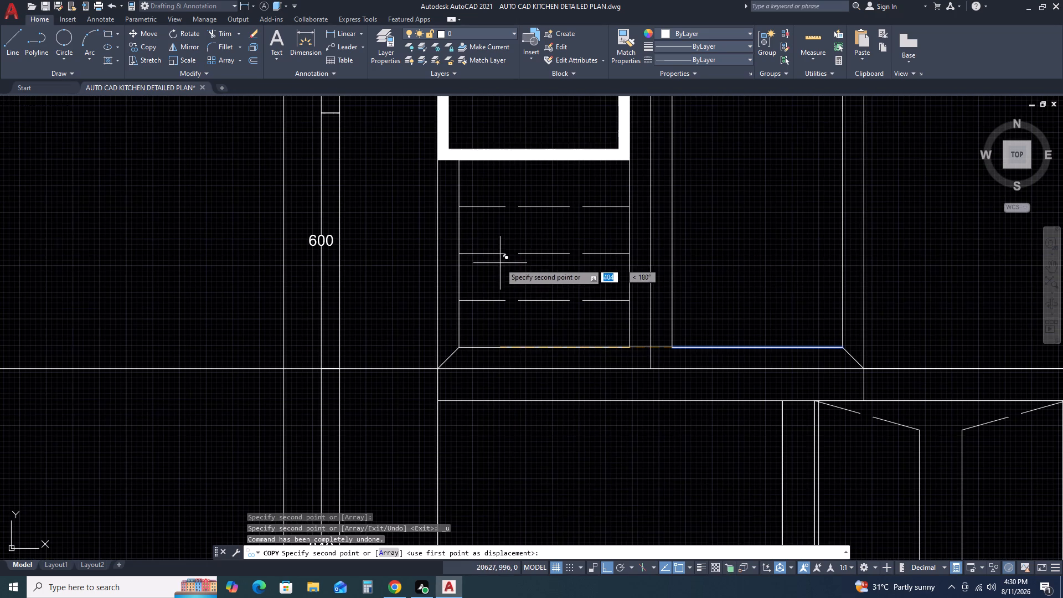
Array the tall panel's bottom inner line as 9 items, fitted evenly straight up to the panel's top inner edge.
scroll(740, 282, down, 1)
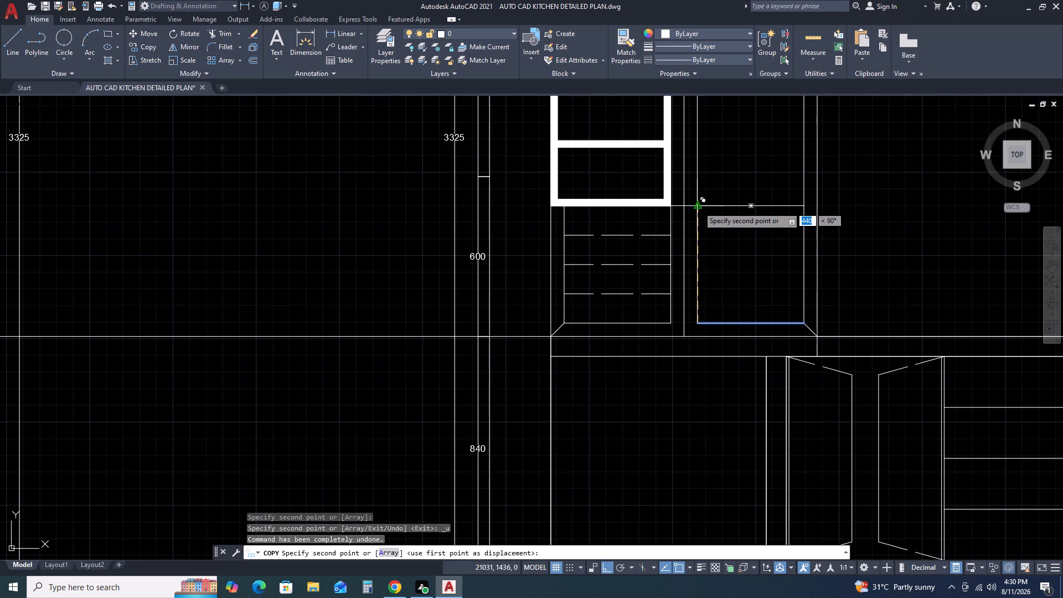
text(A)
key(space)
text(9)
key(space)
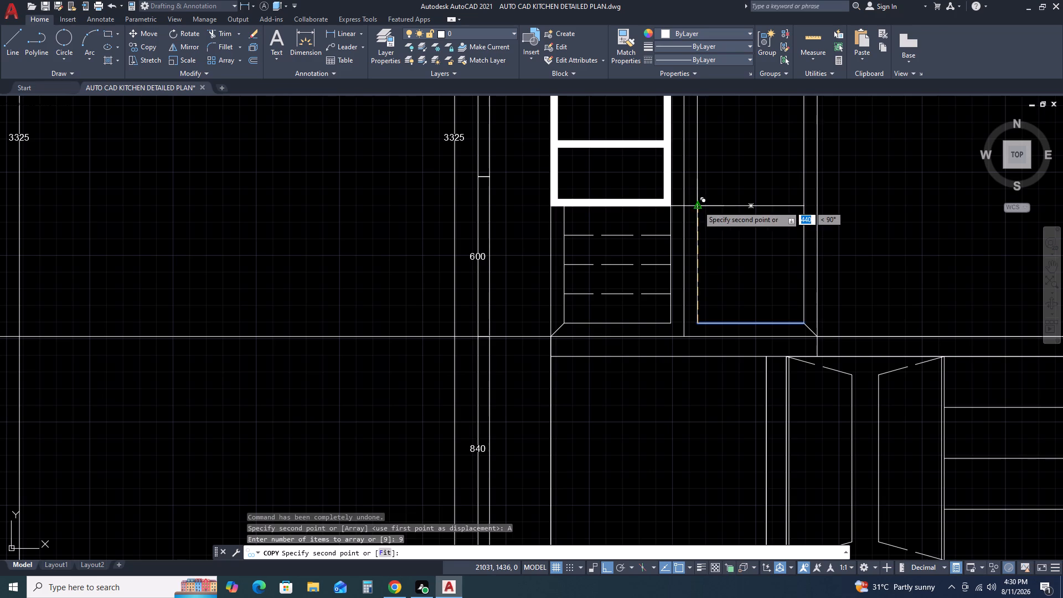
scroll(699, 204, down, 2)
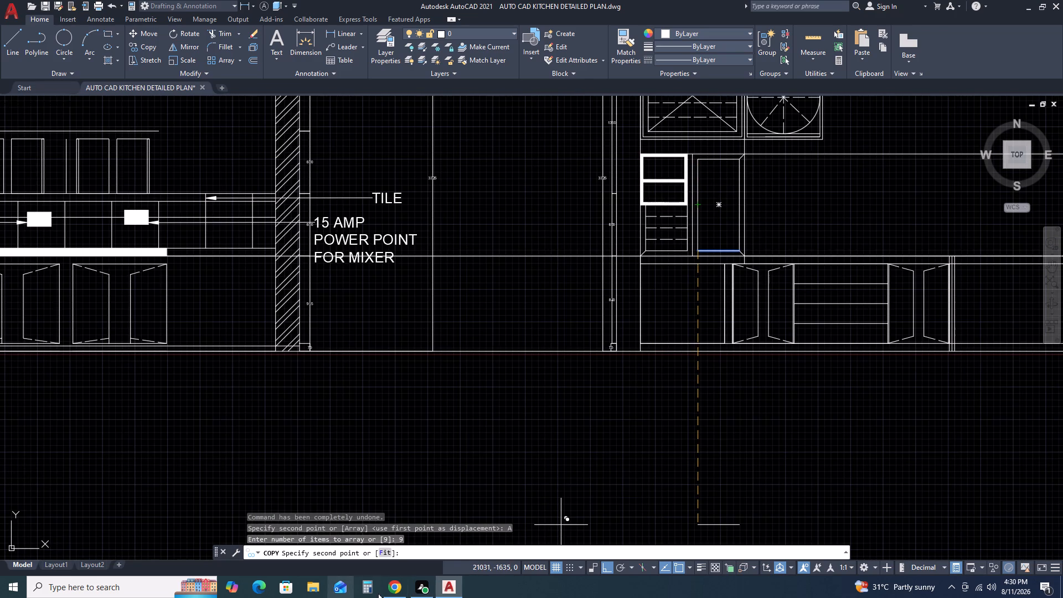
click(385, 550)
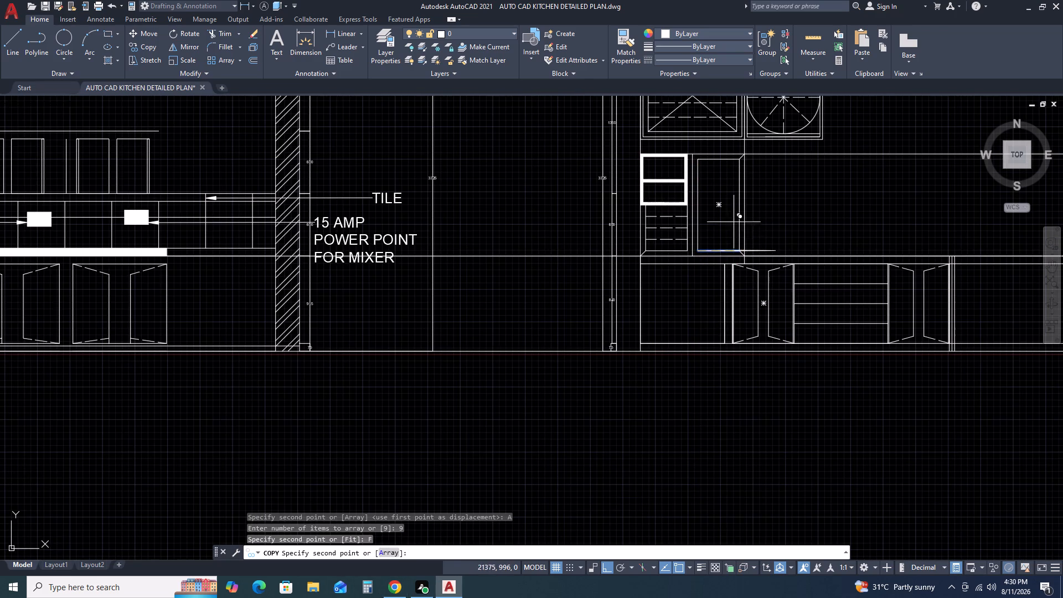
scroll(704, 145, up, 2)
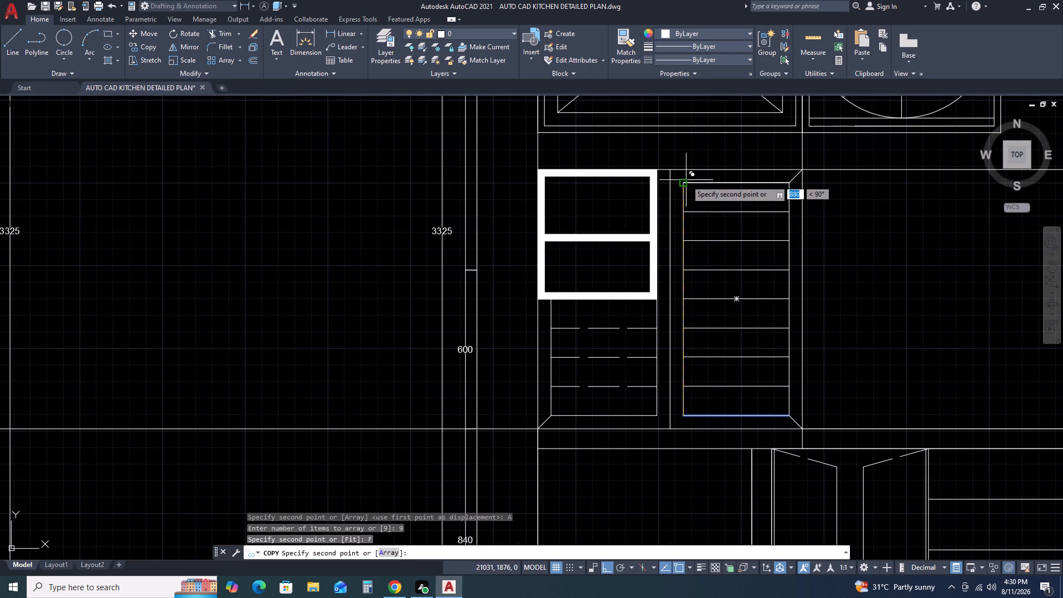
click(684, 185)
key(Escape)
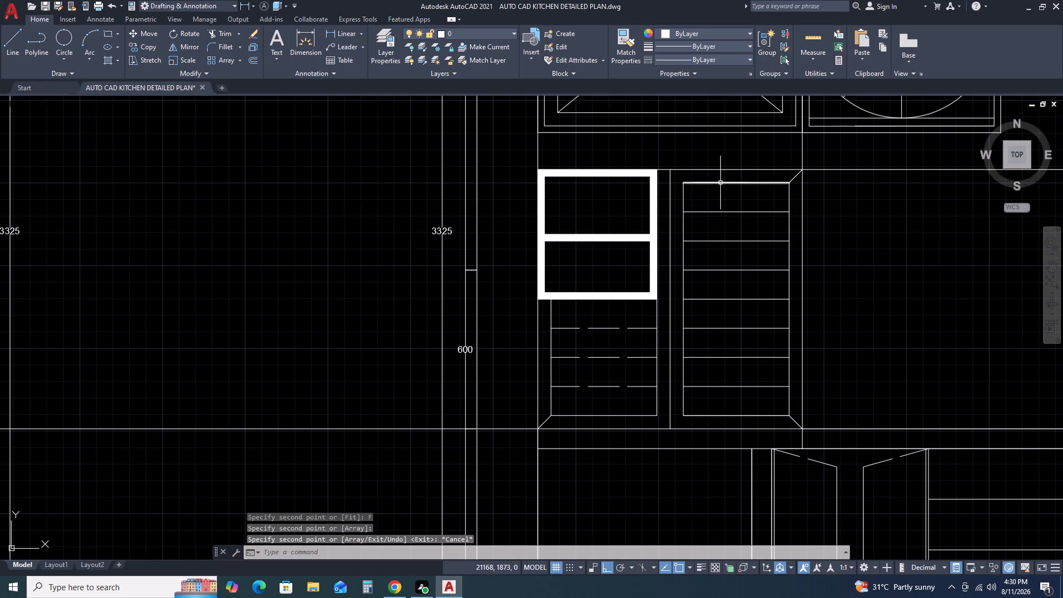
Erase the duplicate line overlapping the top inner edge of the tall panel.
click(720, 183)
key(Delete)
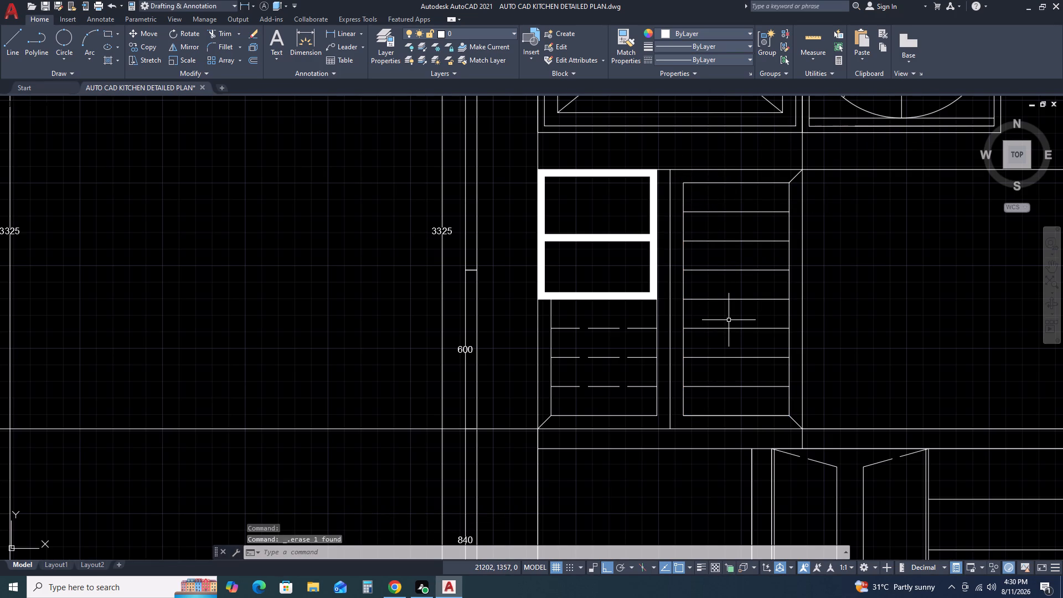
Match the seven intermediate shelf lines in the tall panel to the dashed shelf line below the hatched compartment.
text(MA)
key(space)
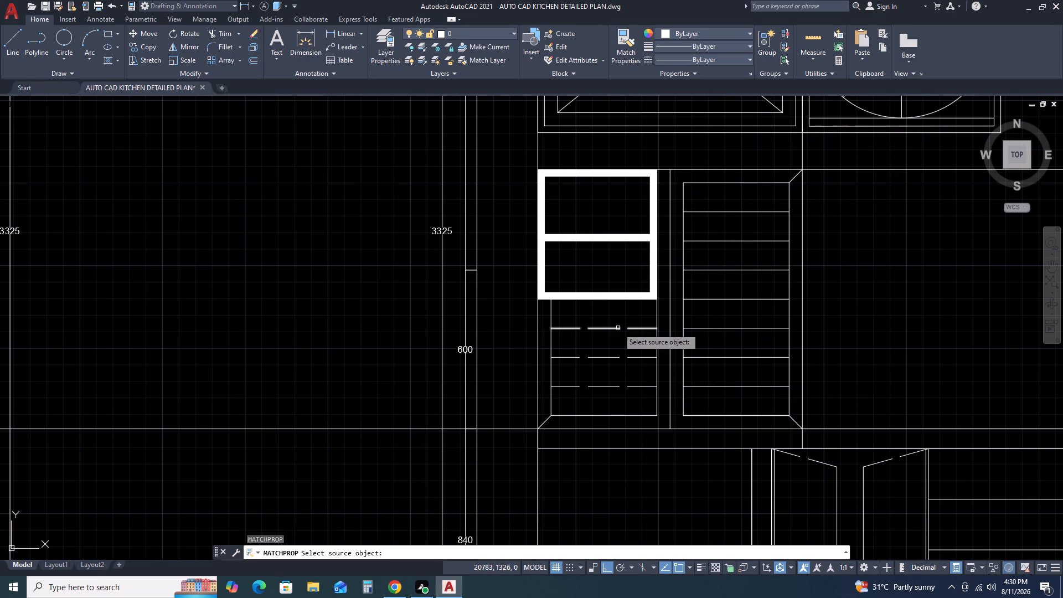
click(618, 327)
drag(758, 403, 755, 397)
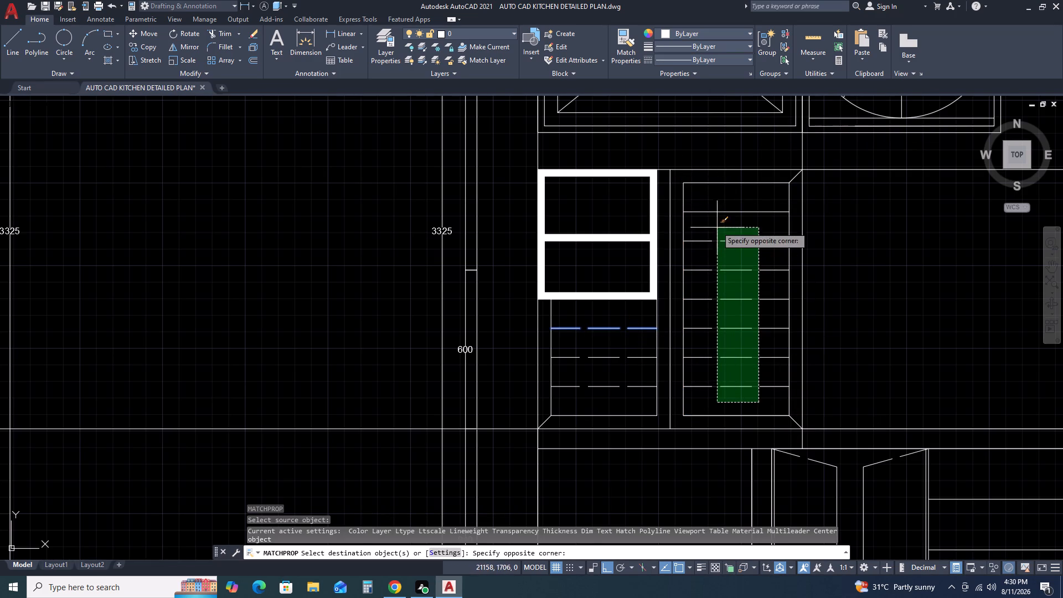
click(714, 204)
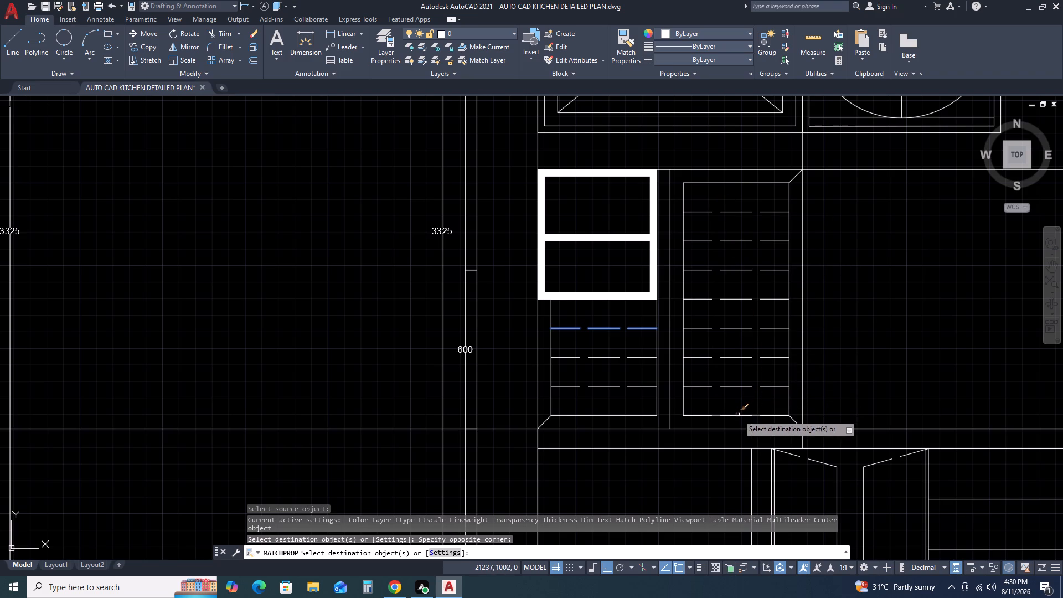
key(Escape)
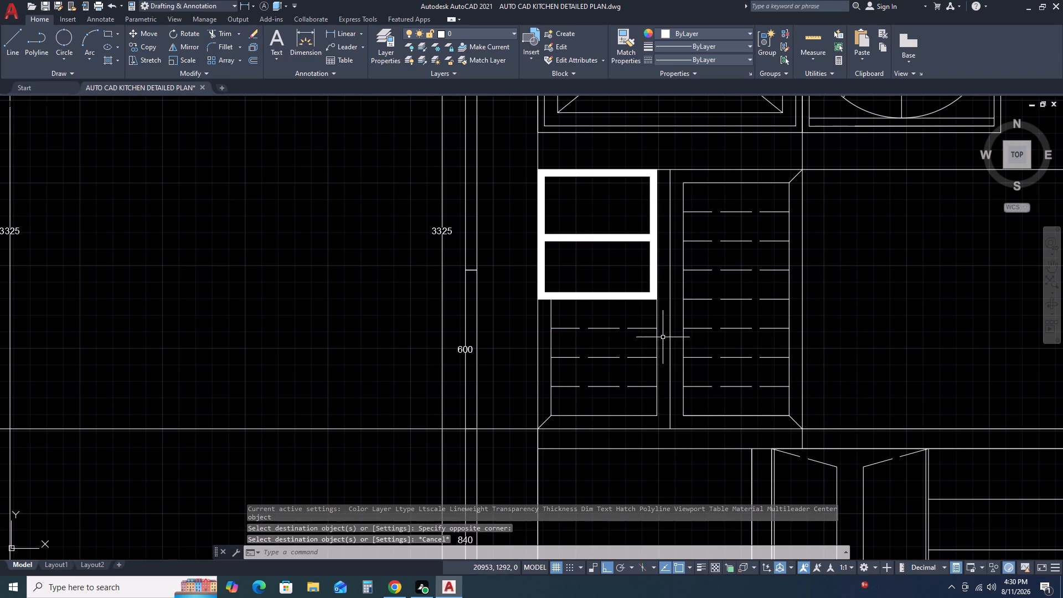
Draw crossing diagonals over both panels: tall panel's upper inner corner to the shorter panel's lower inner corner, and tall panel's lower corner to the hatched compartment's bottom corner.
key(l)
key(space)
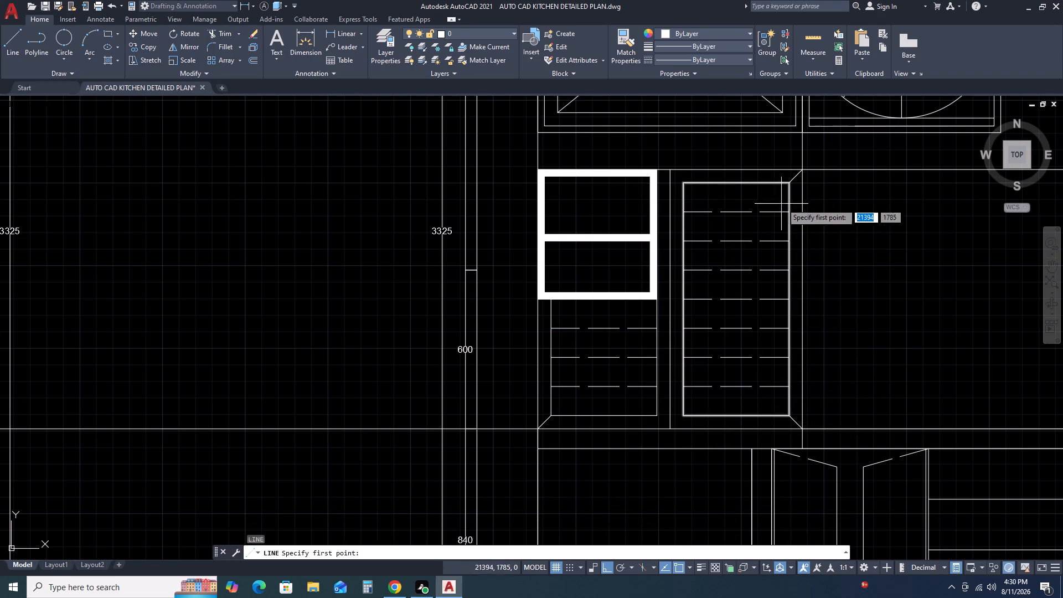
click(791, 184)
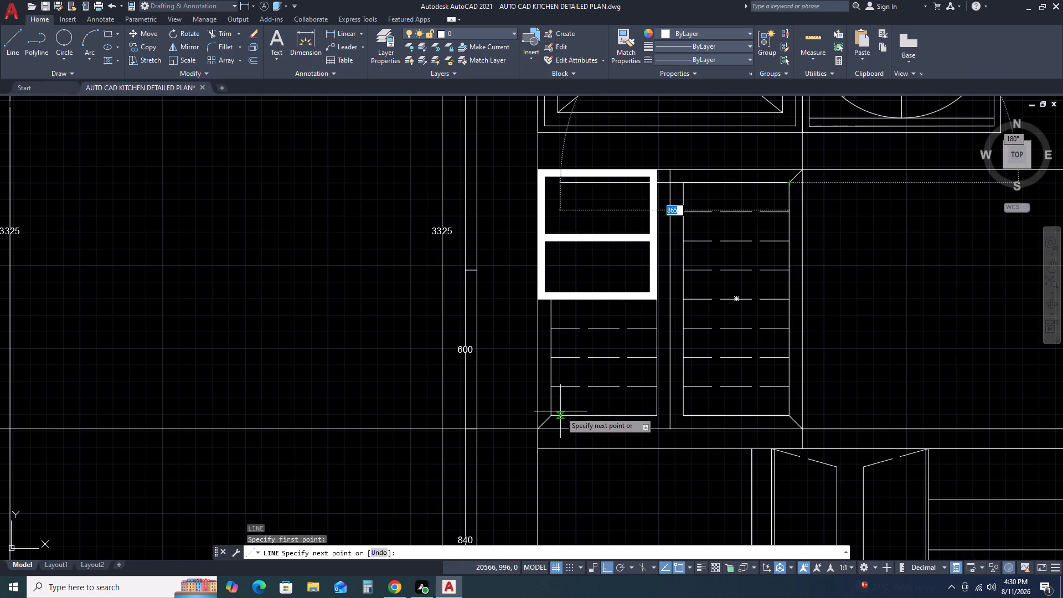
click(554, 414)
key(Escape)
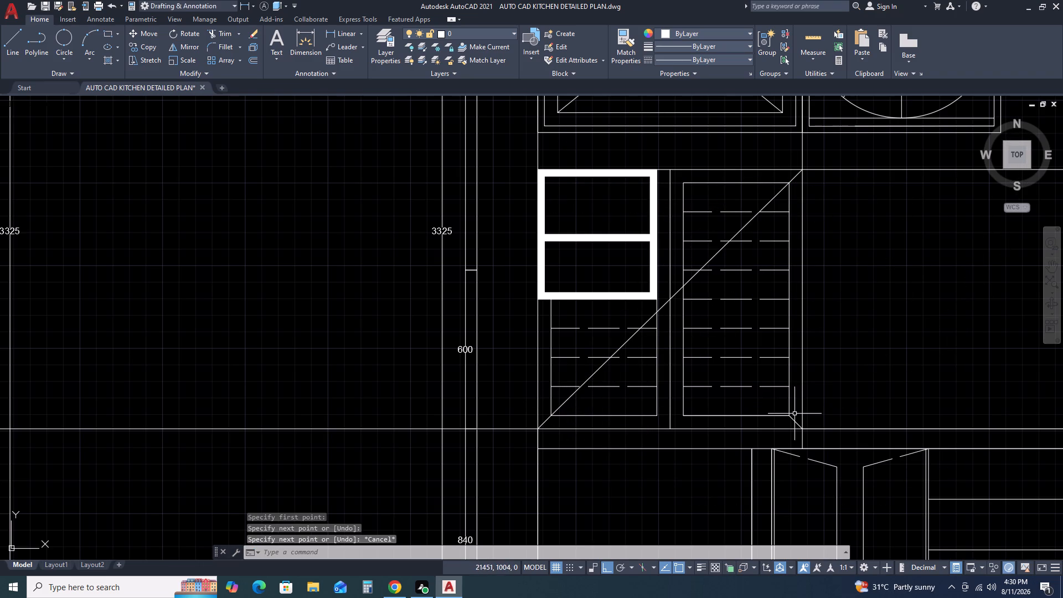
key(space)
click(789, 417)
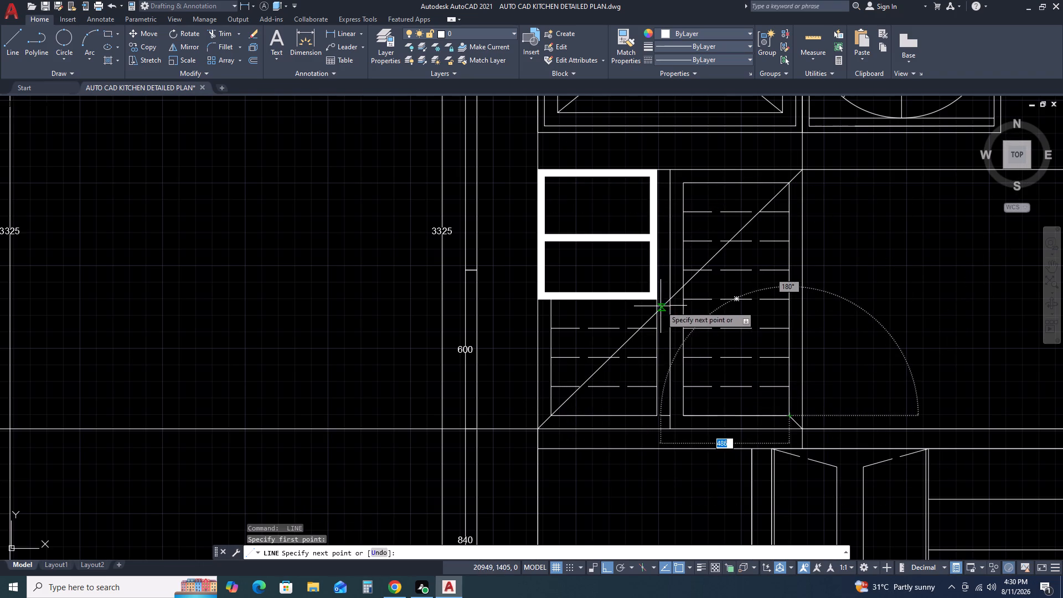
click(657, 302)
key(Escape)
Match the two crossing diagonals to the dashed shelf lines of the tall panel.
scroll(842, 372, down, 2)
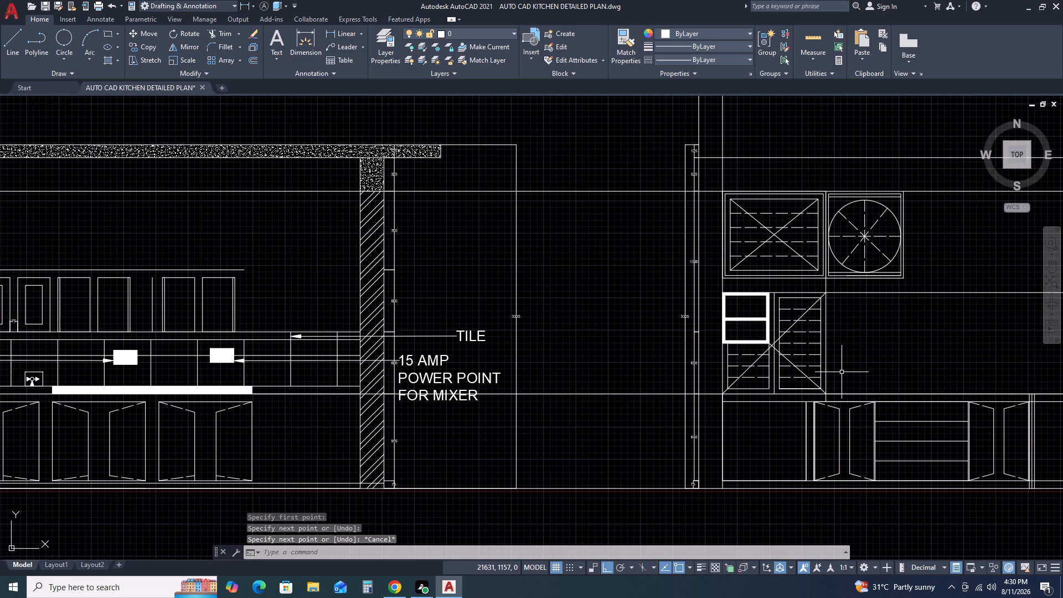
middle_drag(891, 348, 622, 356)
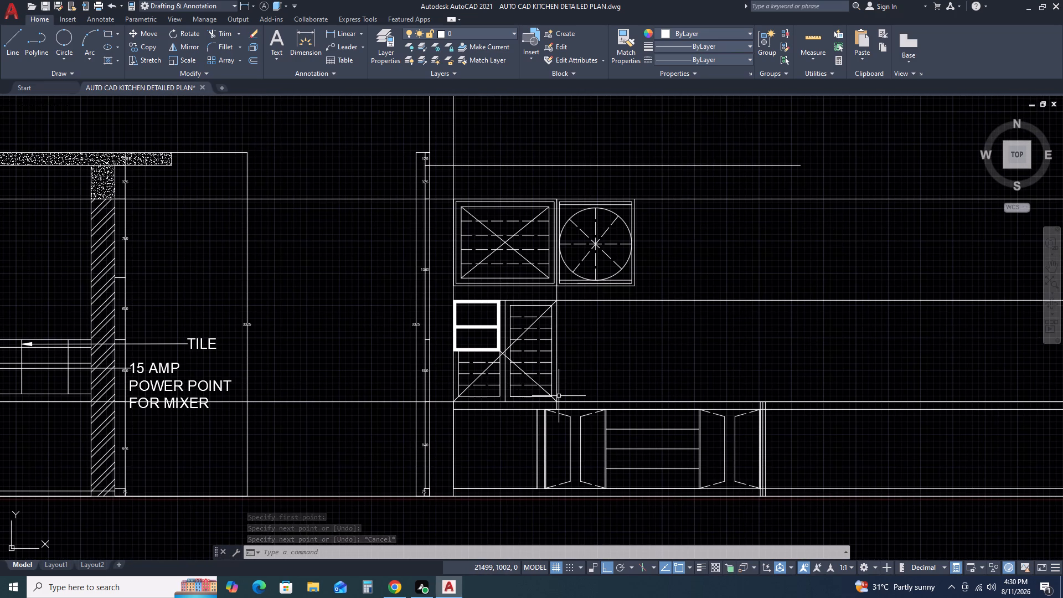
scroll(564, 305, up, 1)
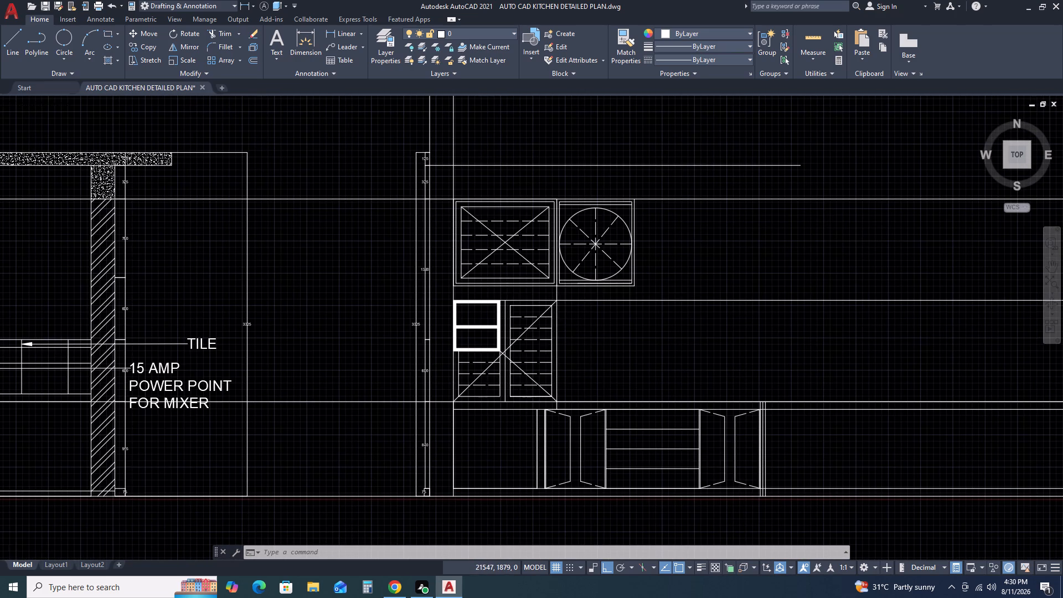
key(m)
key(a)
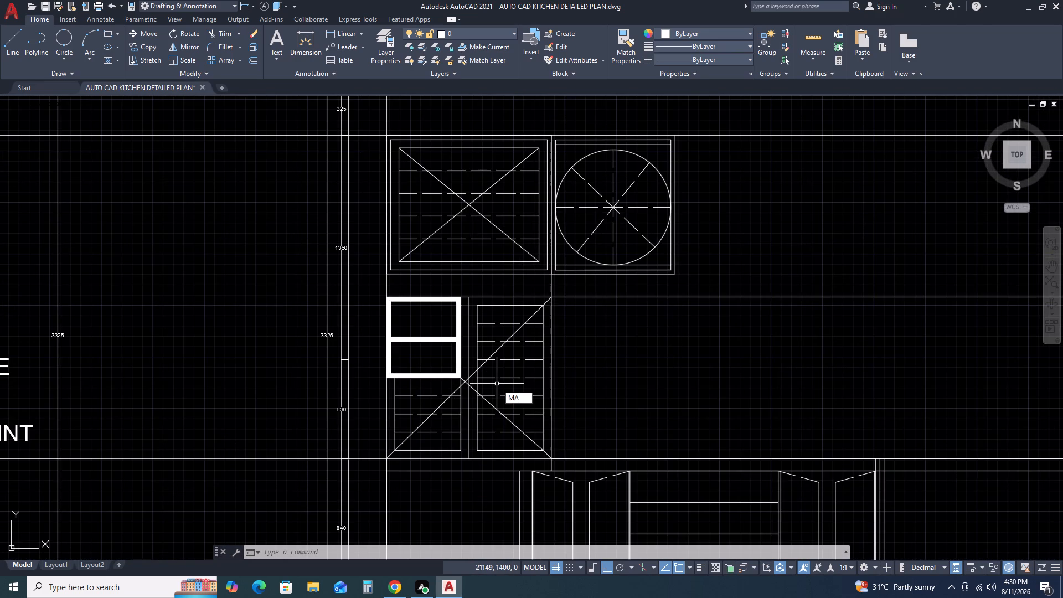
key(space)
click(502, 377)
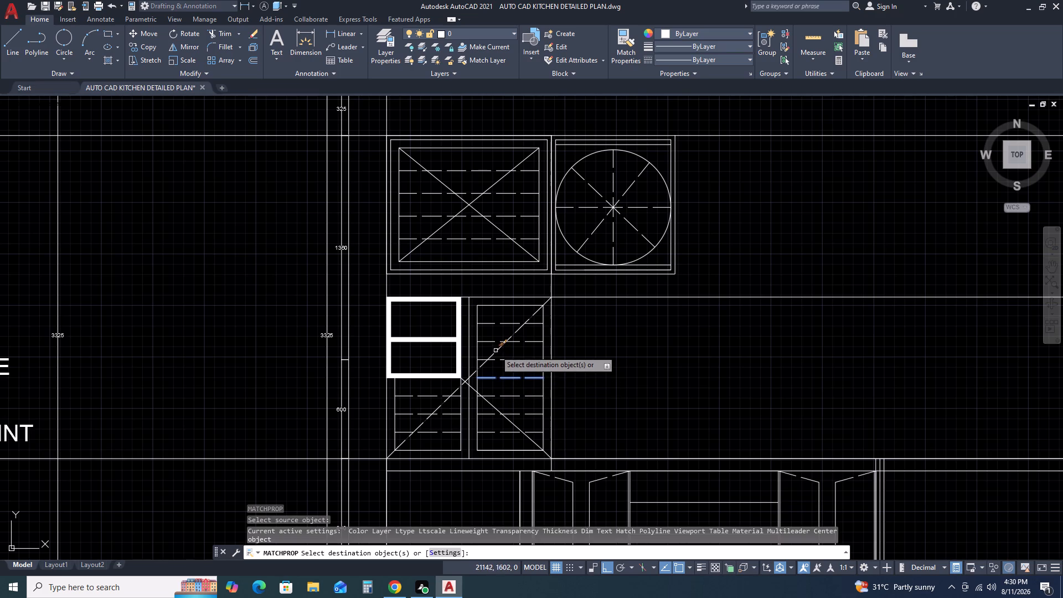
click(496, 350)
click(487, 401)
key(Escape)
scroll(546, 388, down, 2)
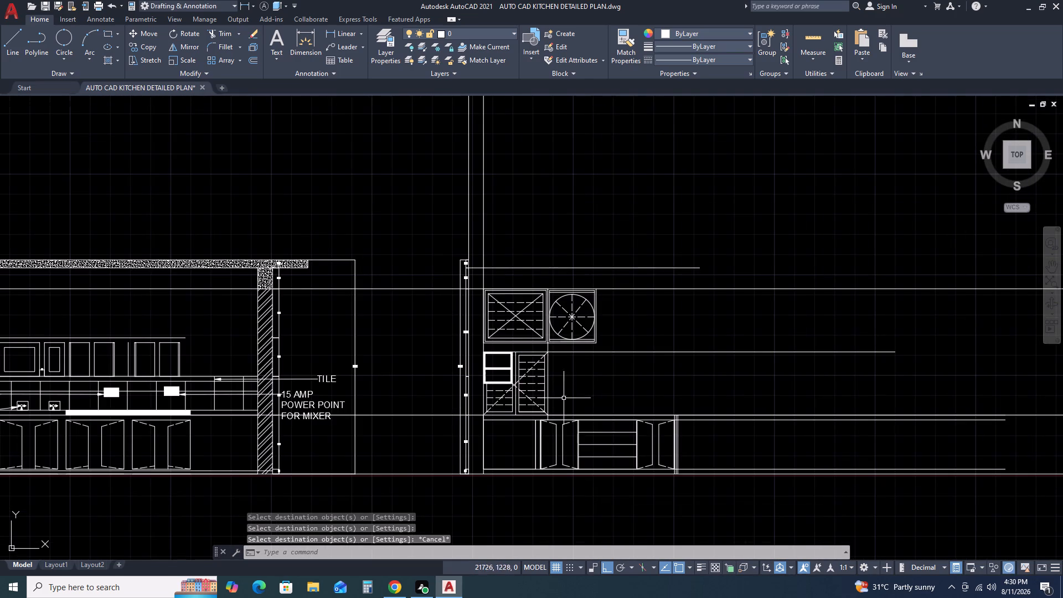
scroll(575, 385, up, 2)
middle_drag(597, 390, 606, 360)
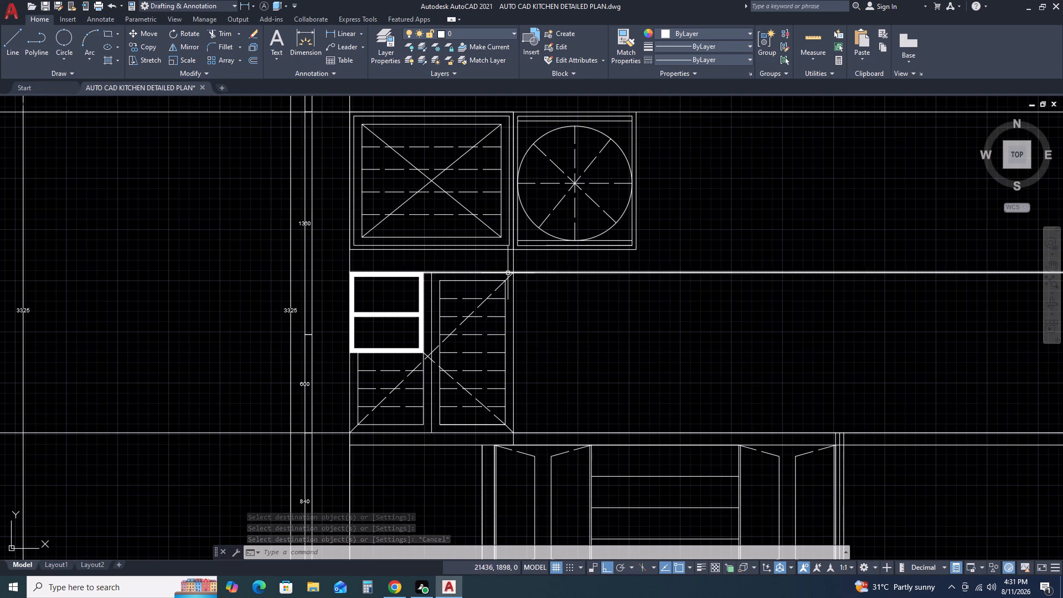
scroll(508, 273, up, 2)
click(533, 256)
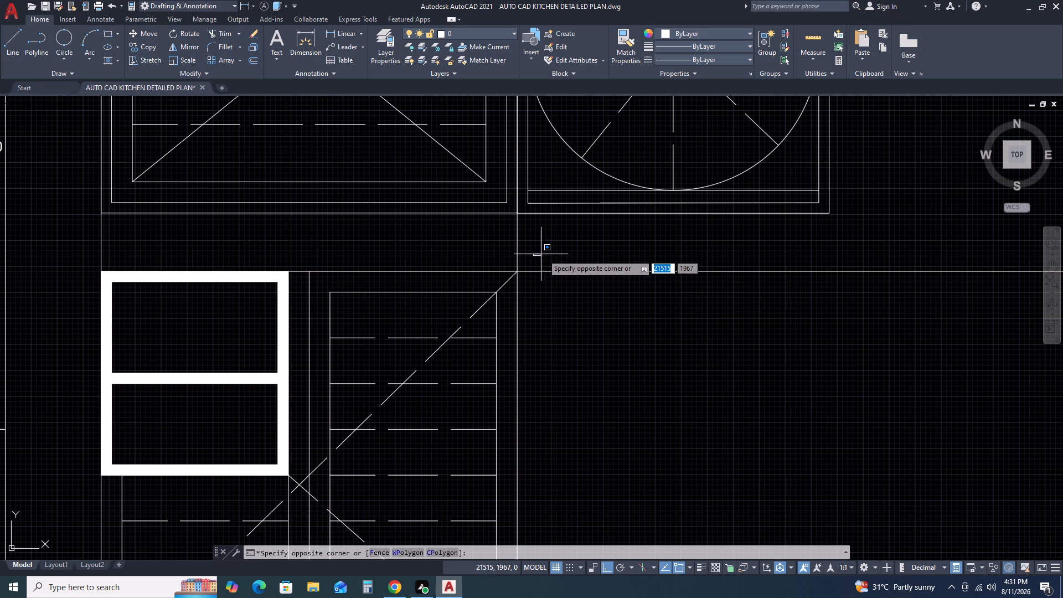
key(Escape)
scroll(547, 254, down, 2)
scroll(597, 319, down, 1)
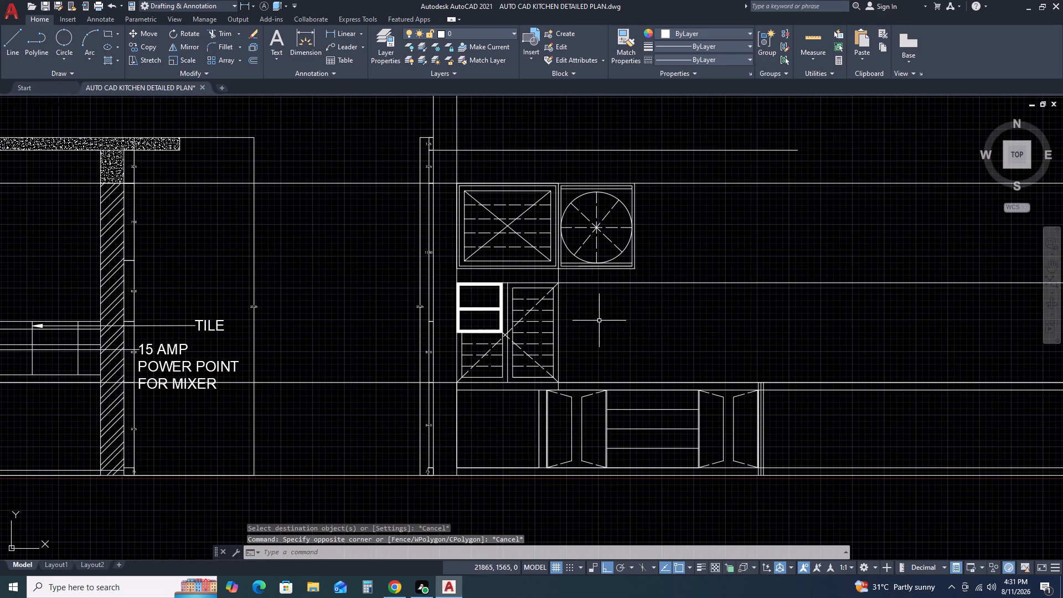
Draw a vertical line about 980 long between the upper and lower horizontal guides, aligned under the circle panel's outer edge.
middle_drag(692, 334, 585, 337)
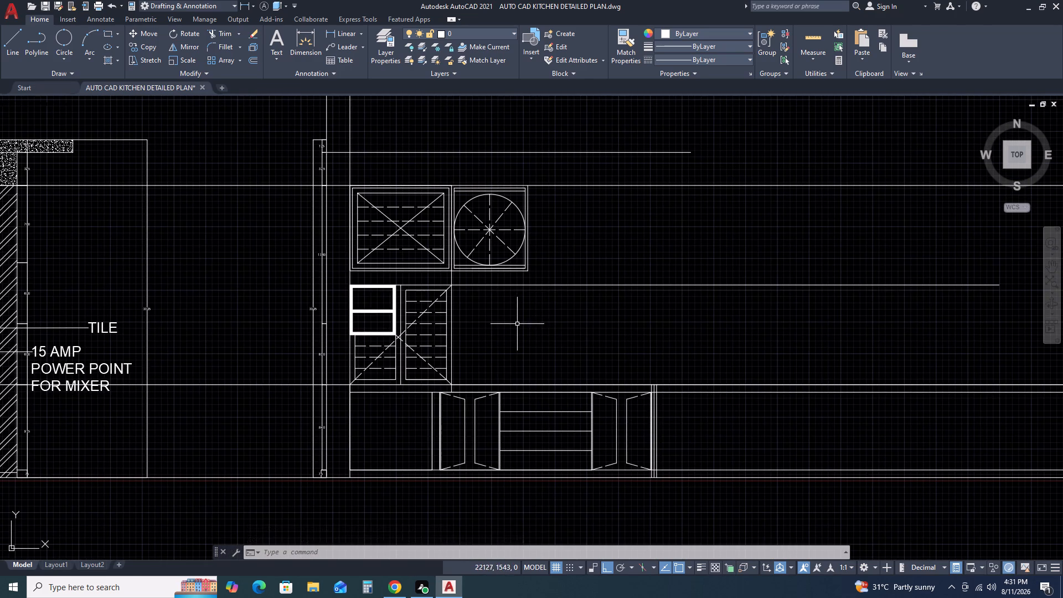
text(L)
key(space)
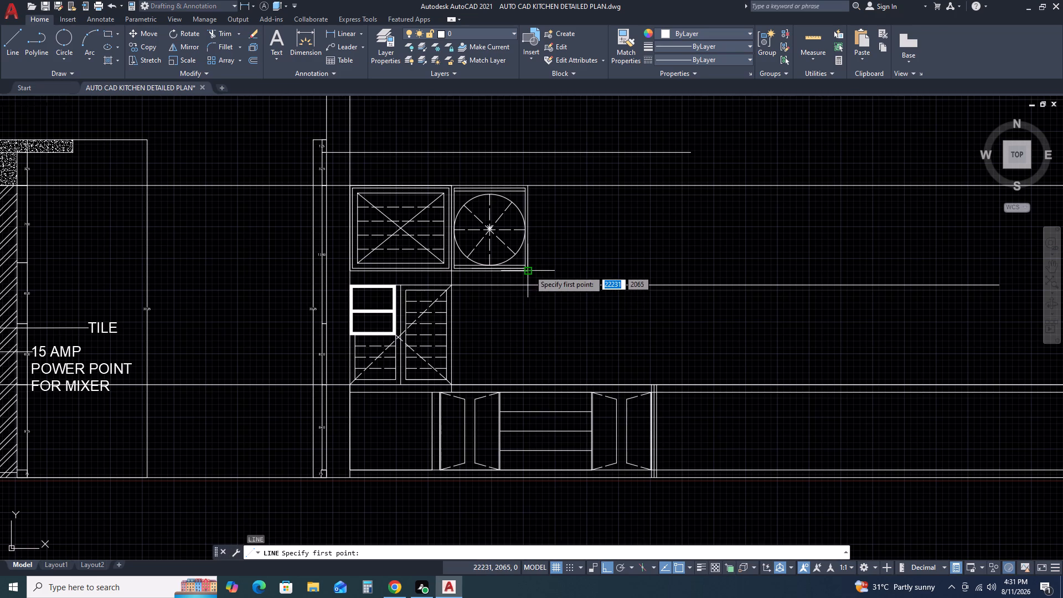
drag(529, 287, 533, 293)
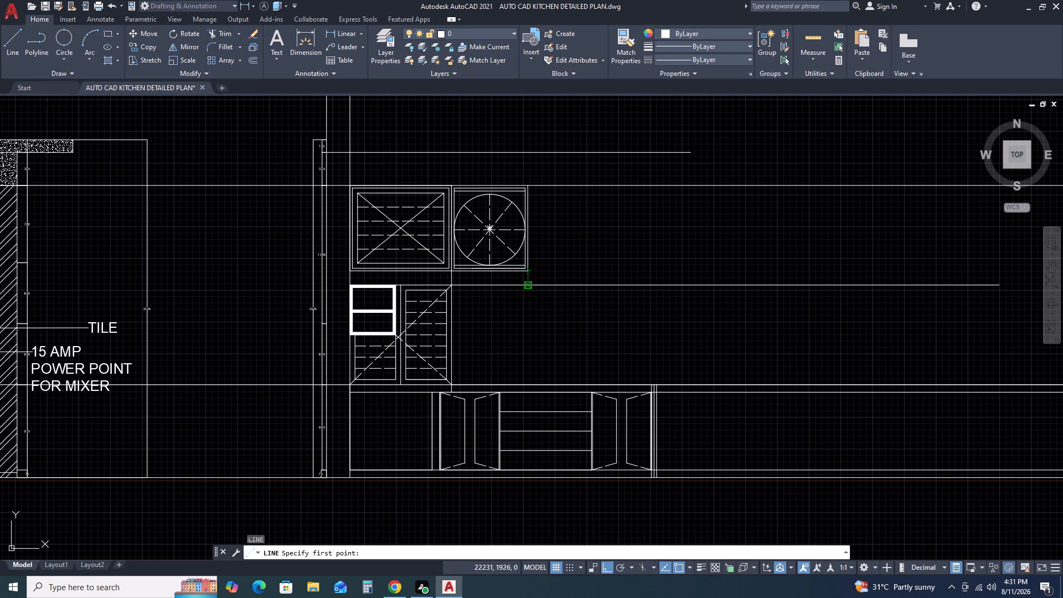
click(529, 386)
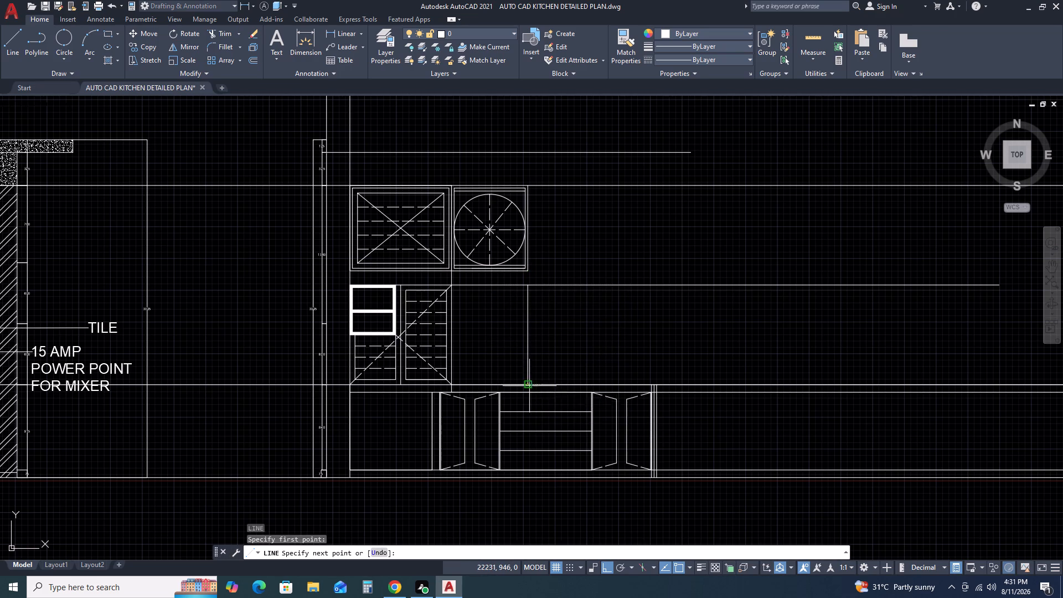
key(Escape)
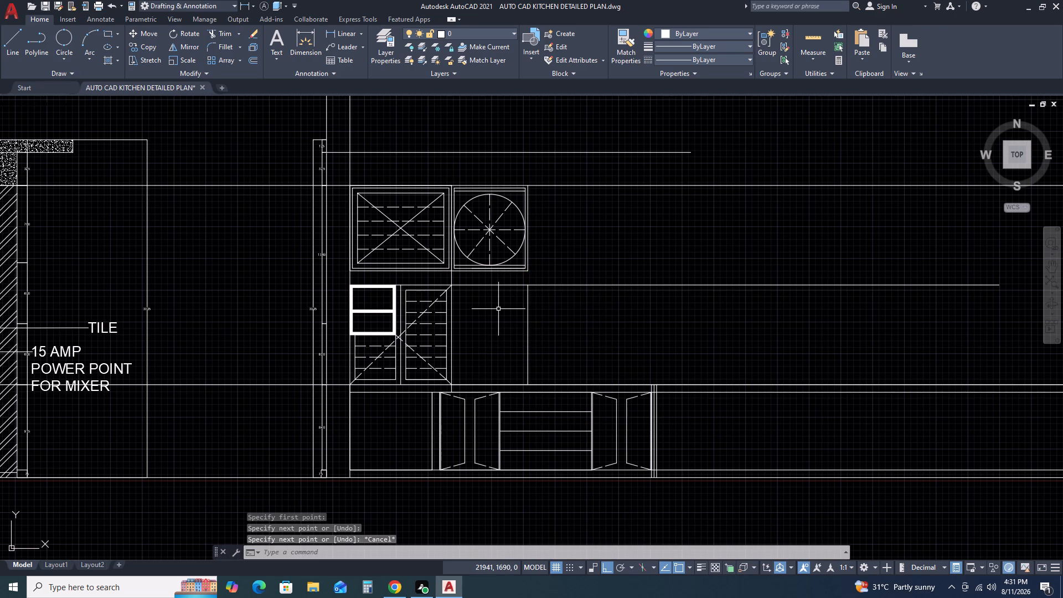
Draw a rectangle about 750 by 980 between the tall panel's outer edge and the new vertical line.
key(r)
text(EC)
key(space)
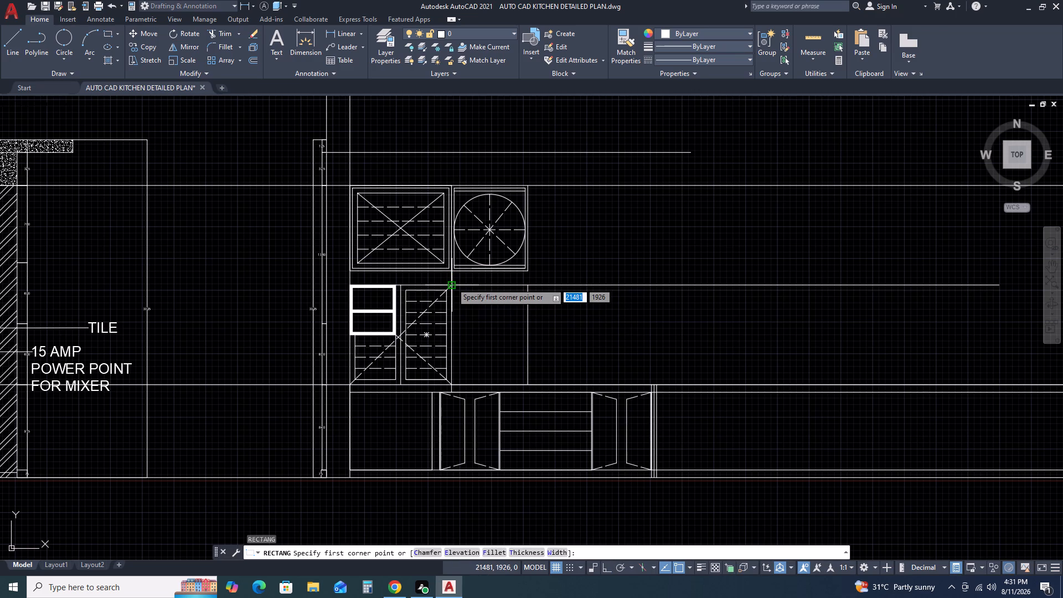
scroll(452, 283, up, 2)
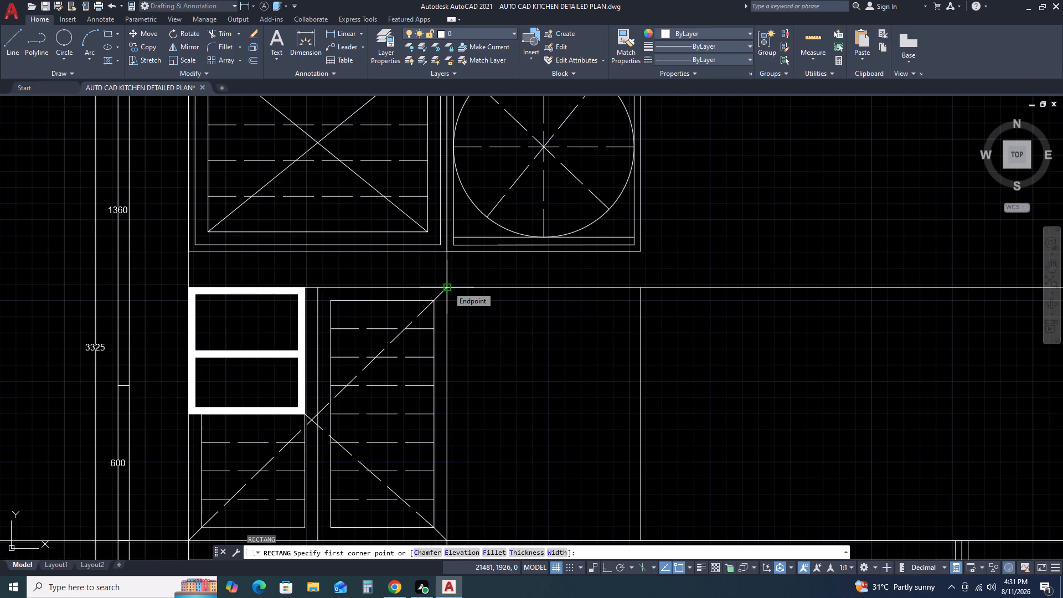
click(448, 287)
scroll(491, 308, down, 3)
scroll(531, 371, up, 3)
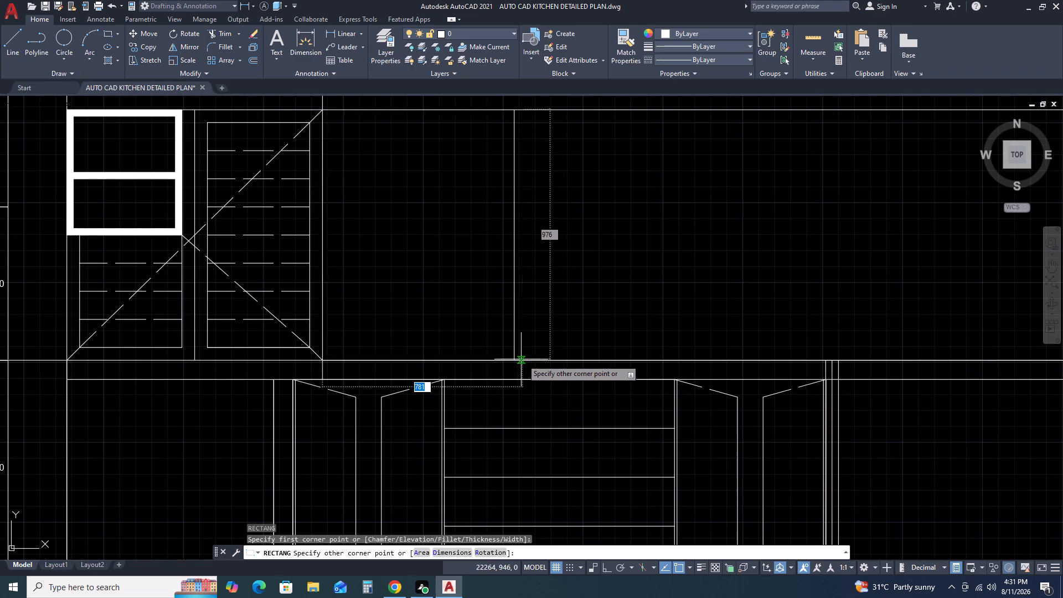
click(513, 360)
Offset the new rectangle inward by 25, and offset the resulting rectangle inward by 25 again.
click(515, 350)
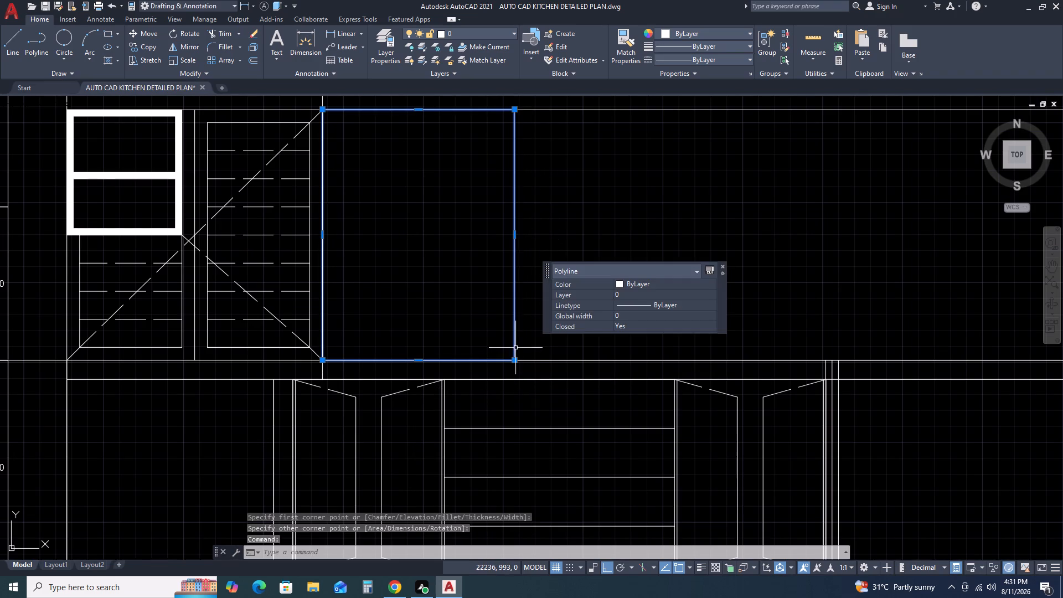
text(O)
key(space)
key(space)
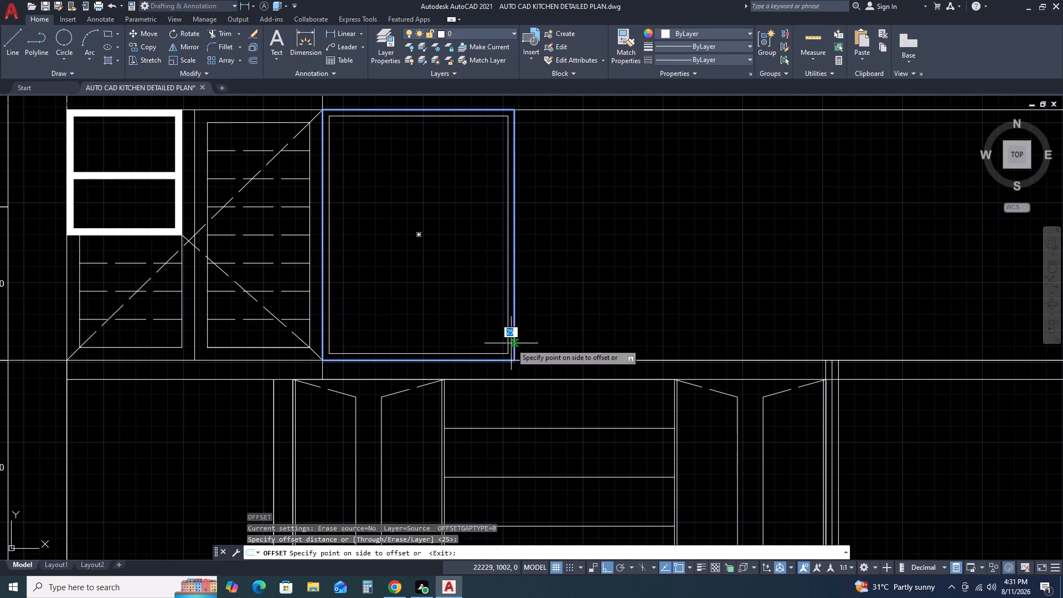
click(507, 341)
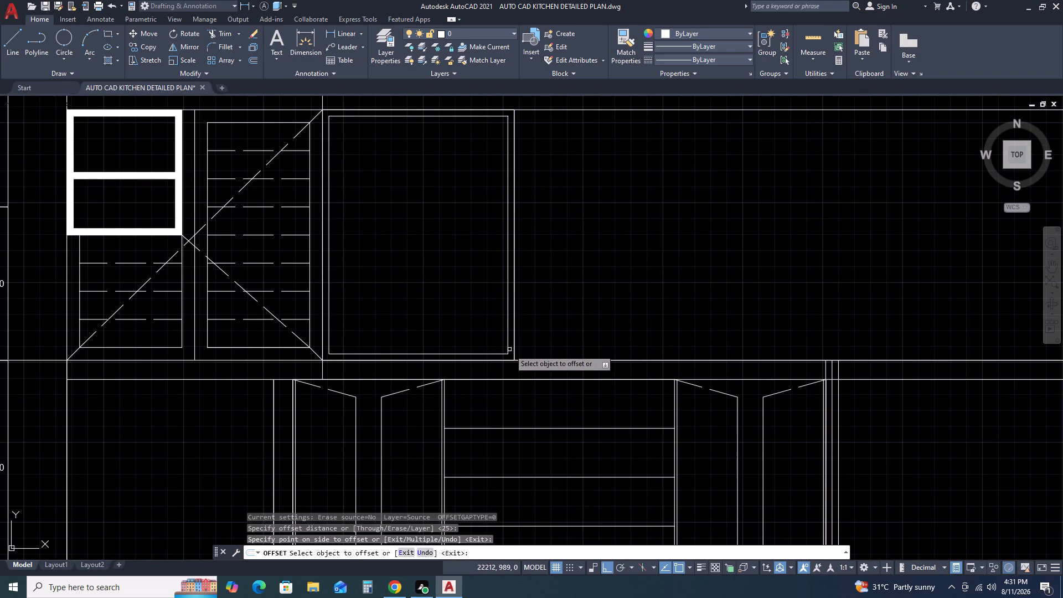
click(507, 353)
click(477, 326)
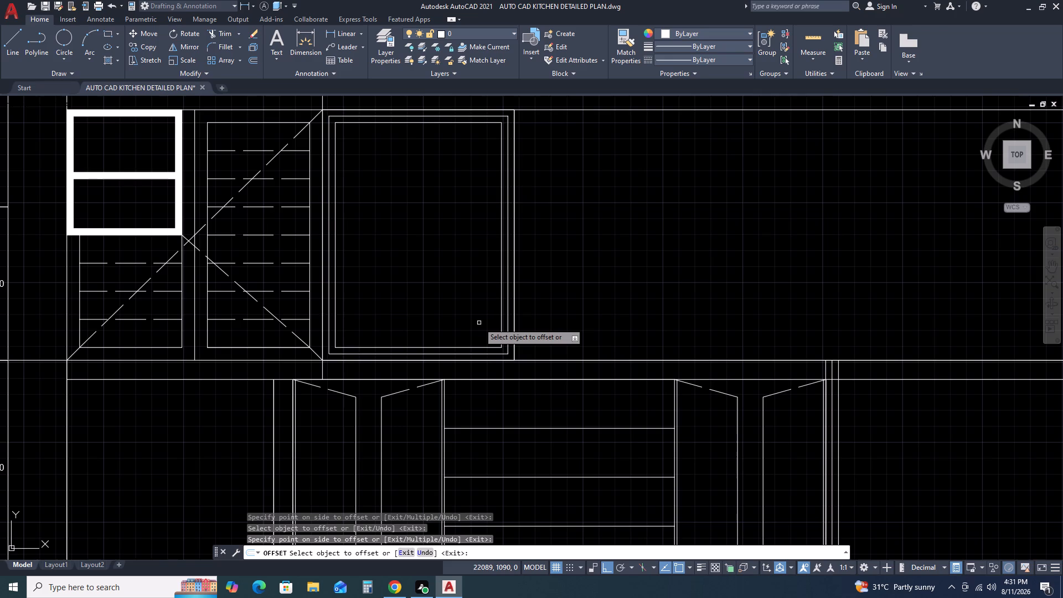
key(Escape)
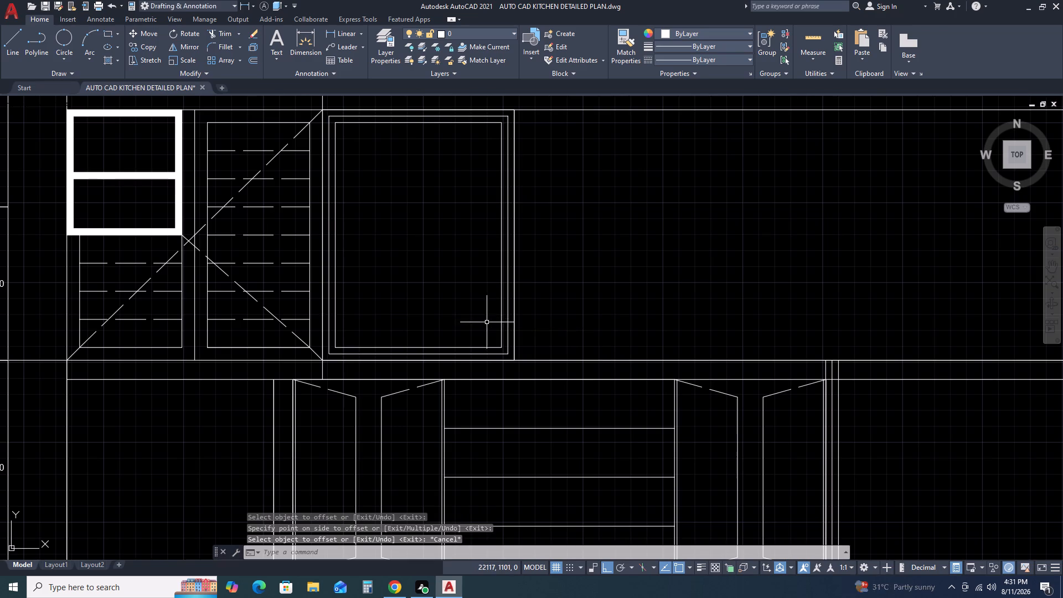
Draw mitre lines joining the innermost and outermost rectangles at the upper and lower corners farthest from the tall panel.
scroll(490, 326, down, 2)
scroll(504, 243, up, 3)
text(L)
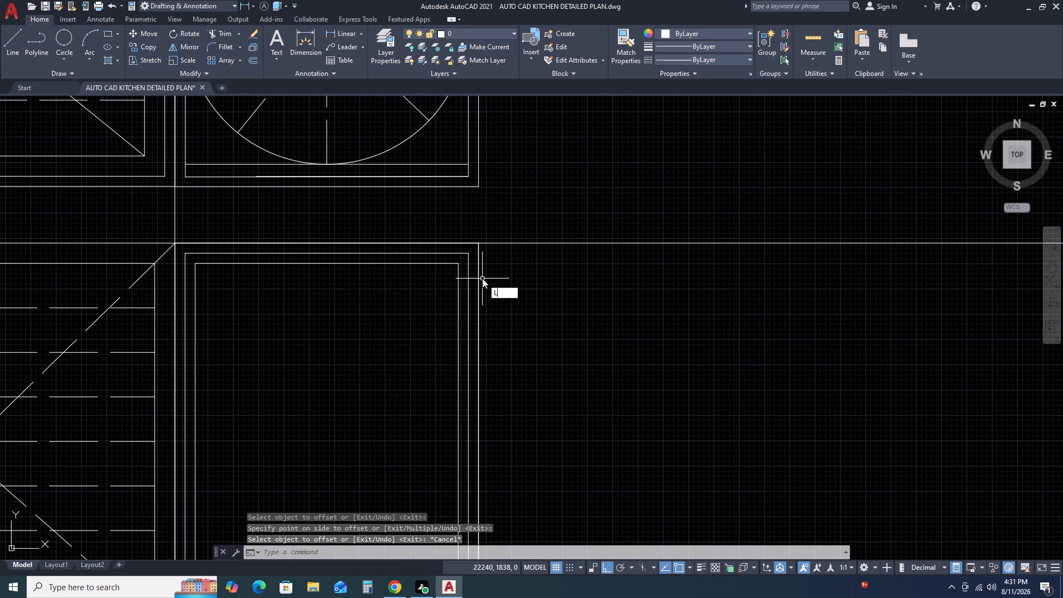
key(space)
click(460, 266)
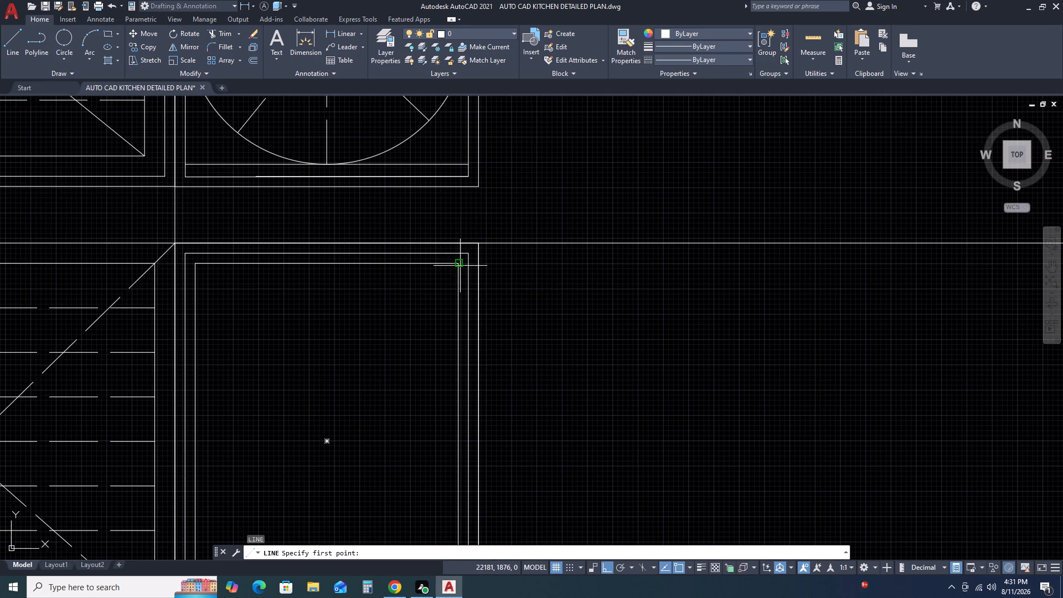
click(481, 241)
key(Escape)
scroll(533, 283, down, 3)
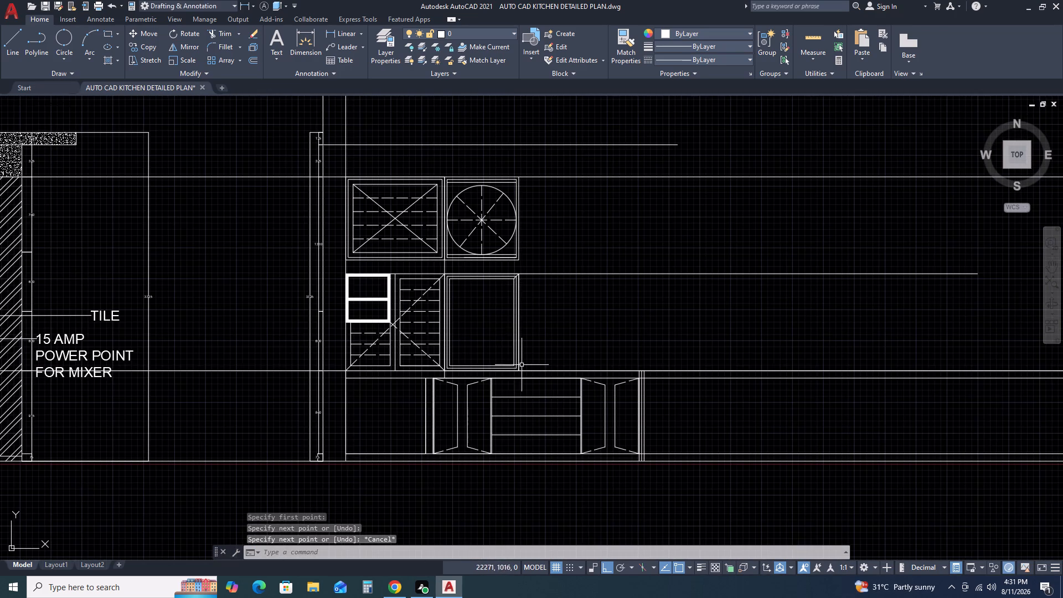
key(space)
scroll(523, 357, up, 4)
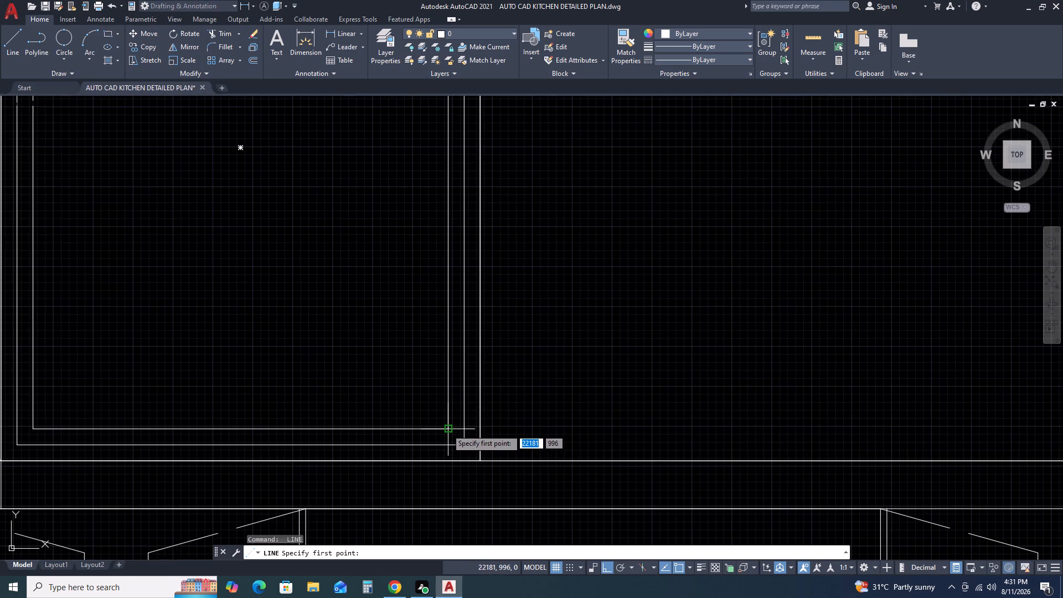
click(447, 429)
click(478, 460)
key(space)
scroll(526, 372, down, 2)
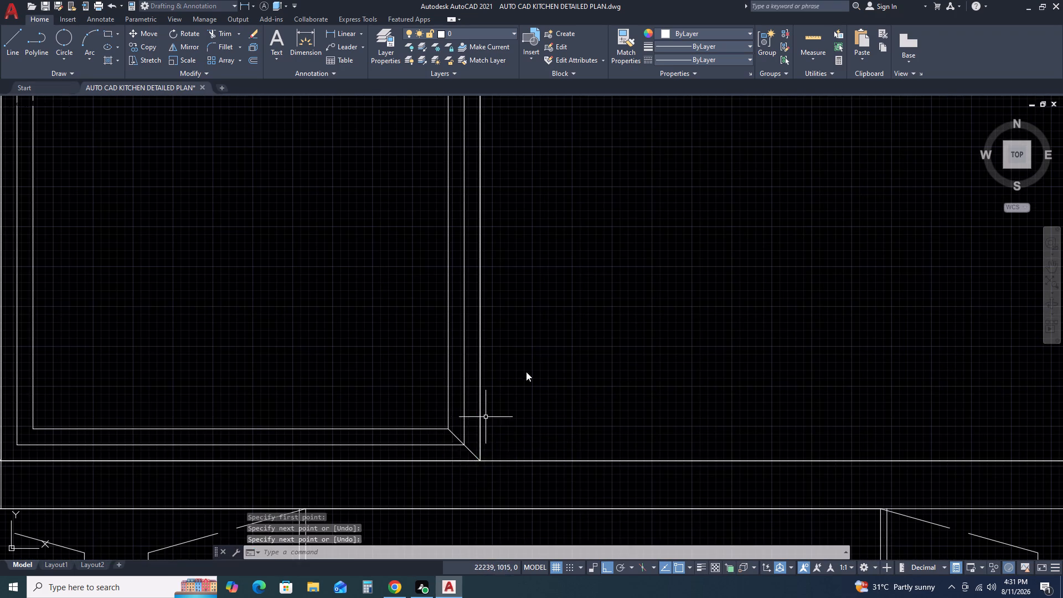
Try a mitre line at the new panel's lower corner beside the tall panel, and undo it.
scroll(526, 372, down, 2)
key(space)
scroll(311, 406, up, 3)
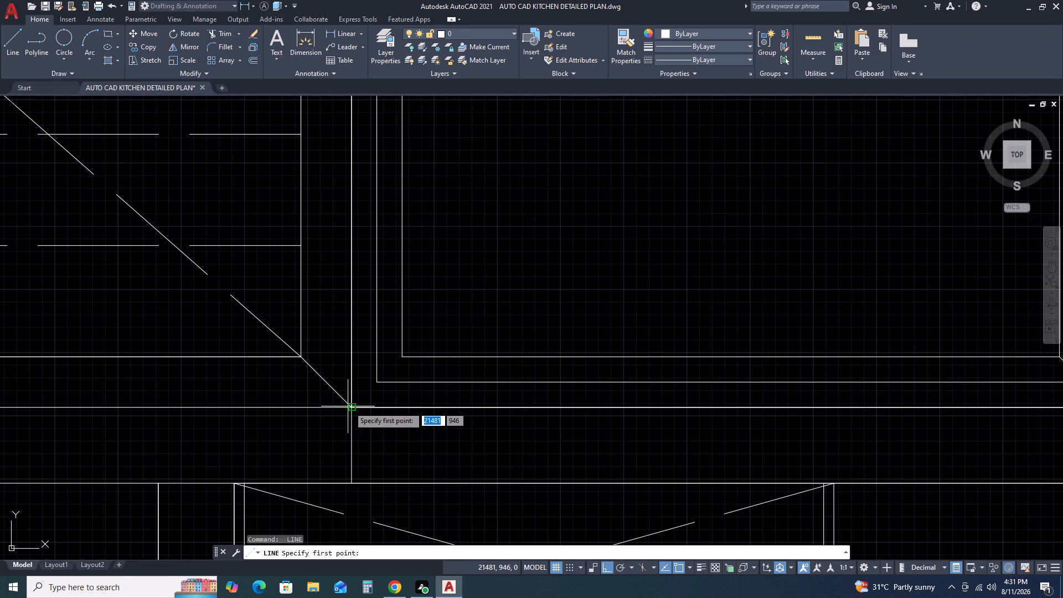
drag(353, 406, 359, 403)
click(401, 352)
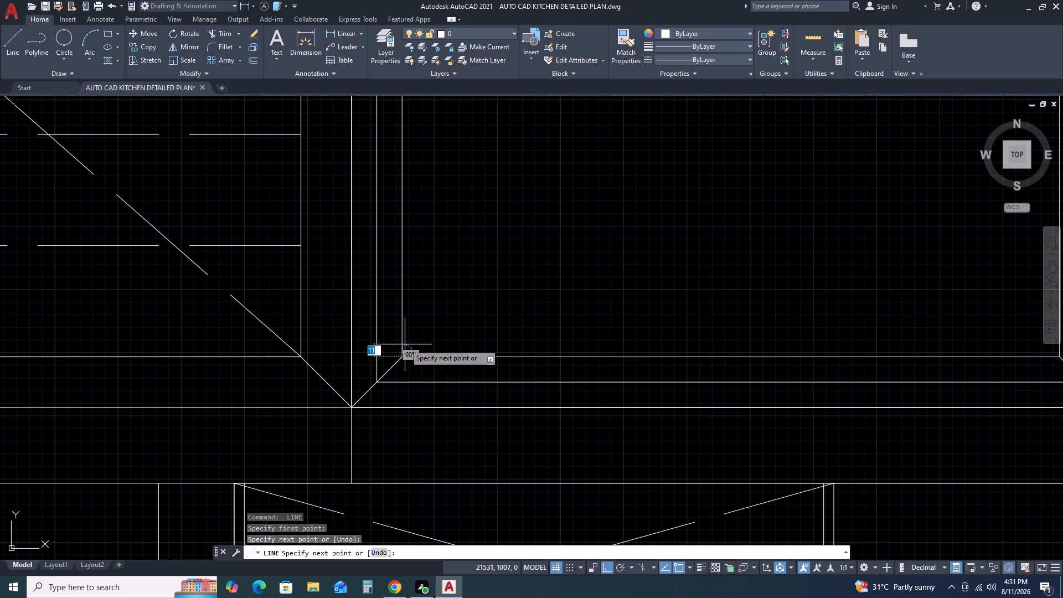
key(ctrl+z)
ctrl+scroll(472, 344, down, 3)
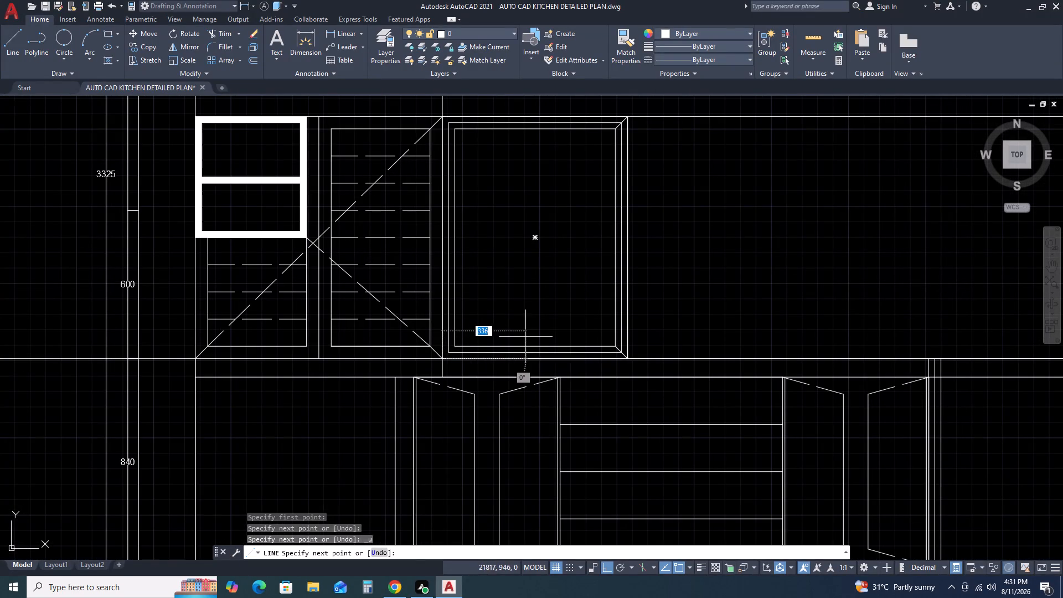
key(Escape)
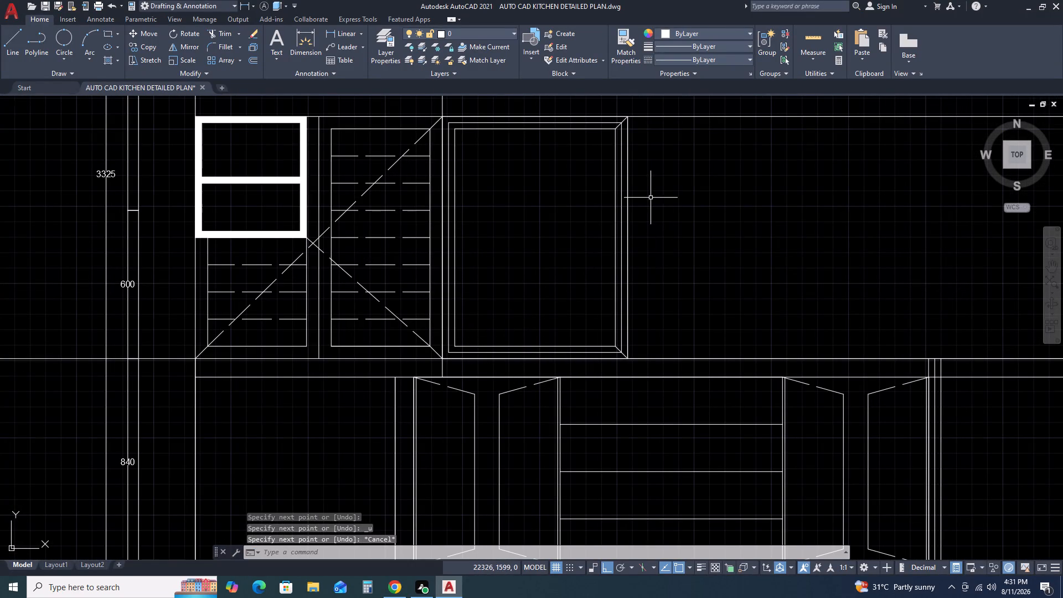
Trim away all four sides of the middle offset rectangle inside the new panel's frame.
text(TR)
key(space)
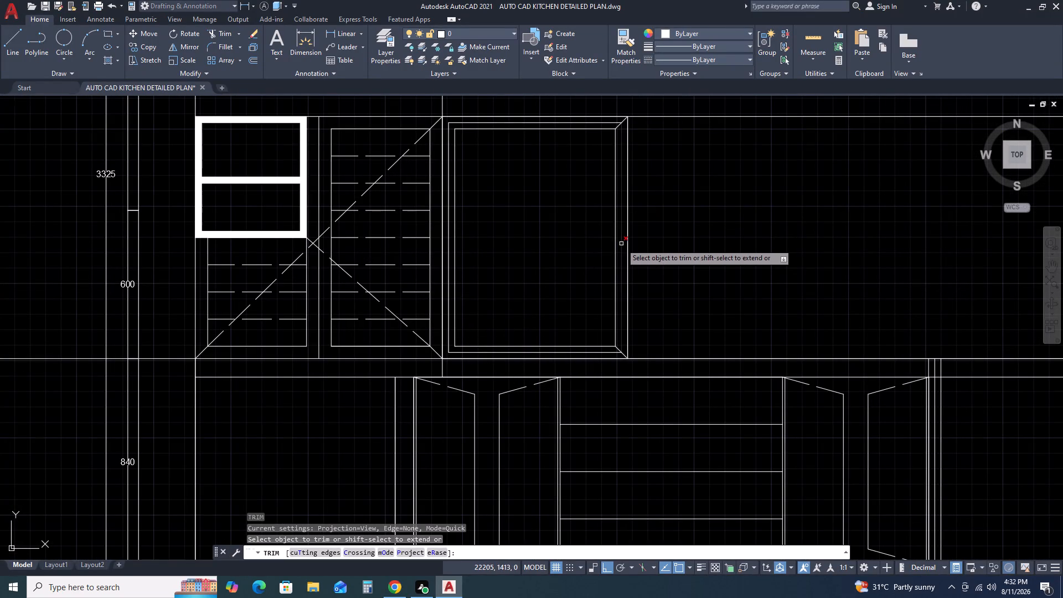
click(621, 244)
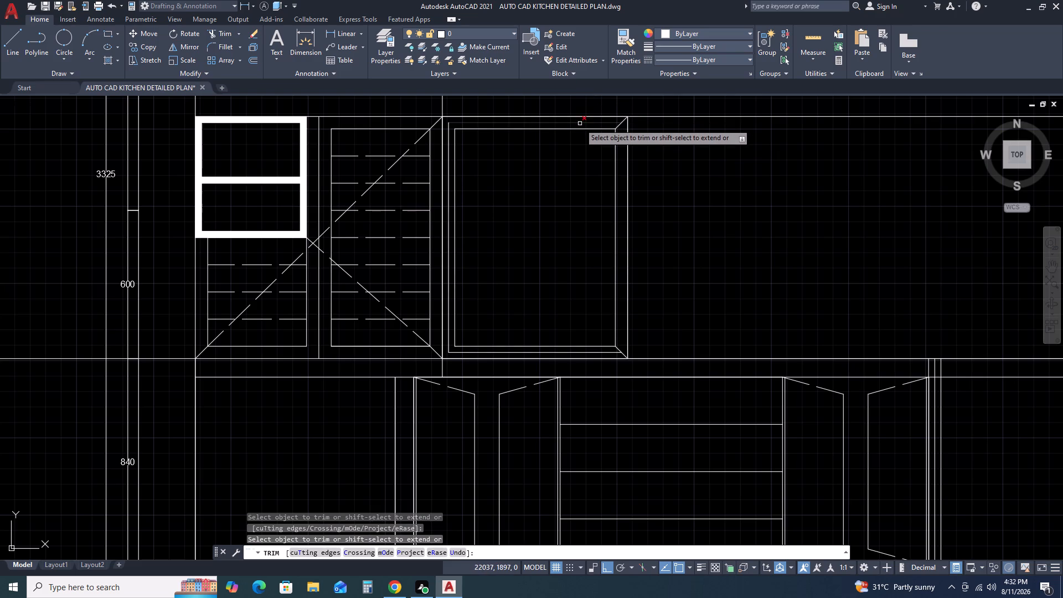
click(580, 123)
click(448, 133)
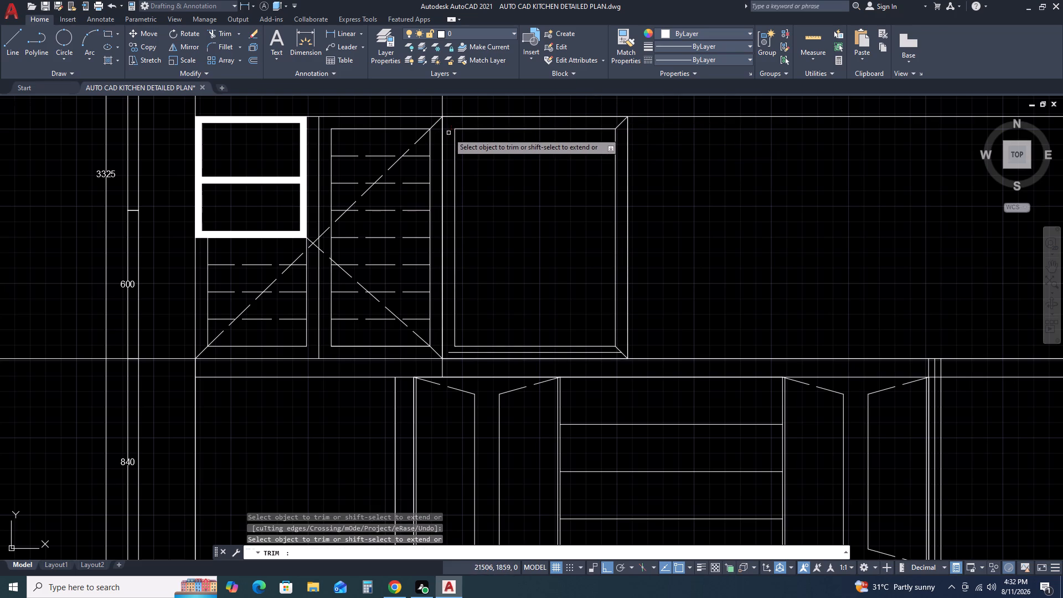
click(457, 352)
key(Escape)
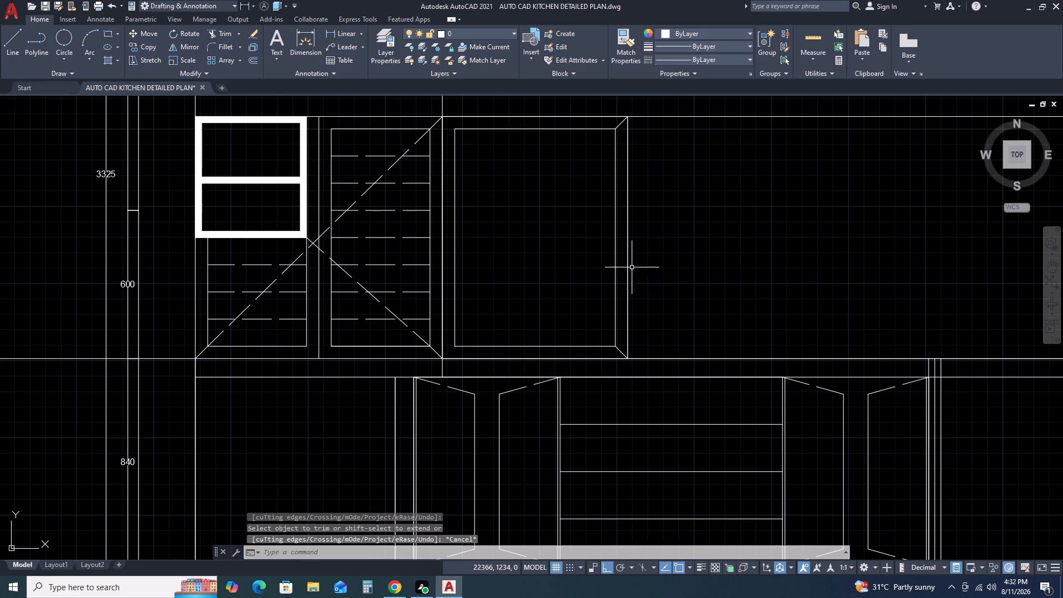
Copy the tall panel's seven dashed shelf lines to start at the near inner edge of the new panel.
click(328, 141)
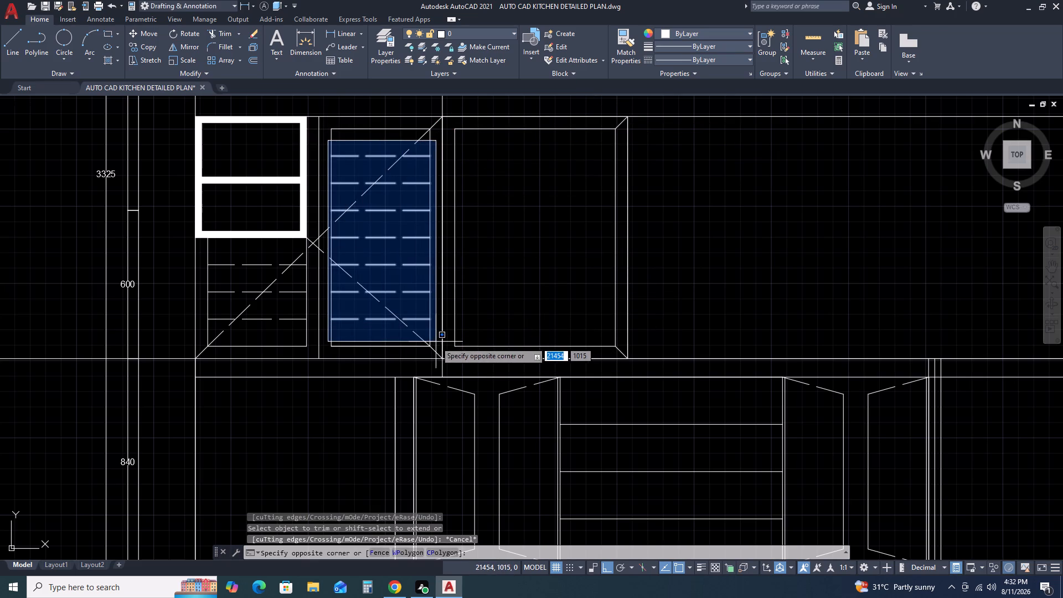
click(436, 342)
text(CO)
key(space)
click(333, 320)
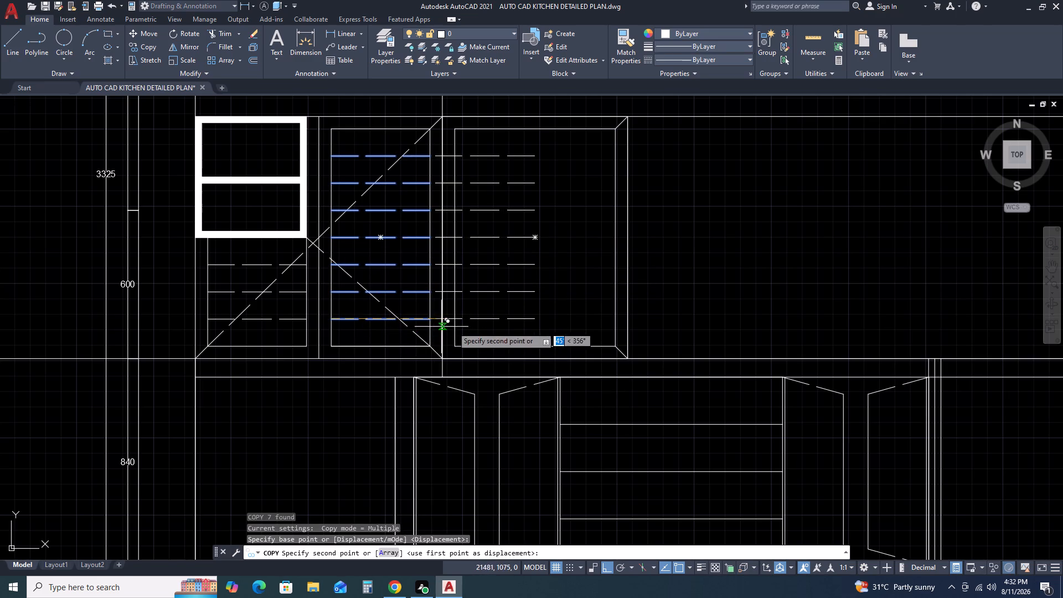
click(452, 321)
key(Escape)
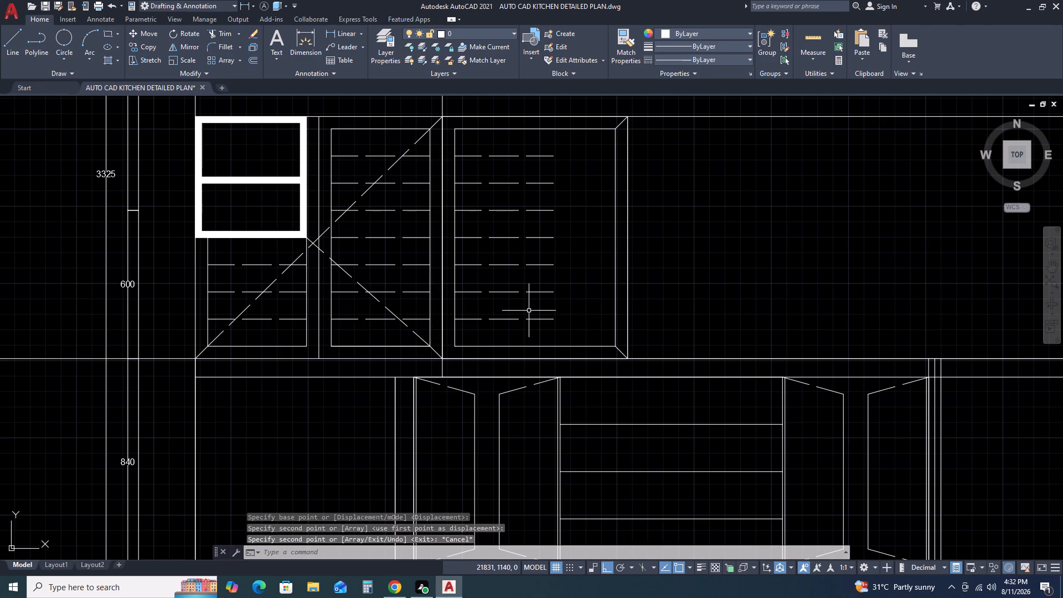
Extend the seven copied shelf lines to the new panel's far inner edge.
text(EX)
key(space)
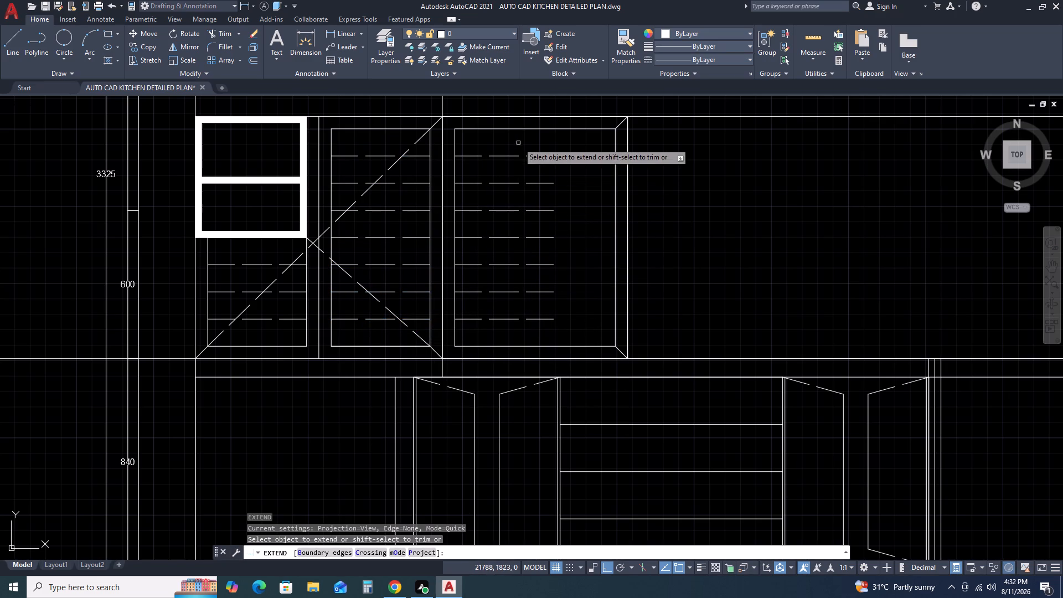
click(518, 143)
click(510, 325)
key(Escape)
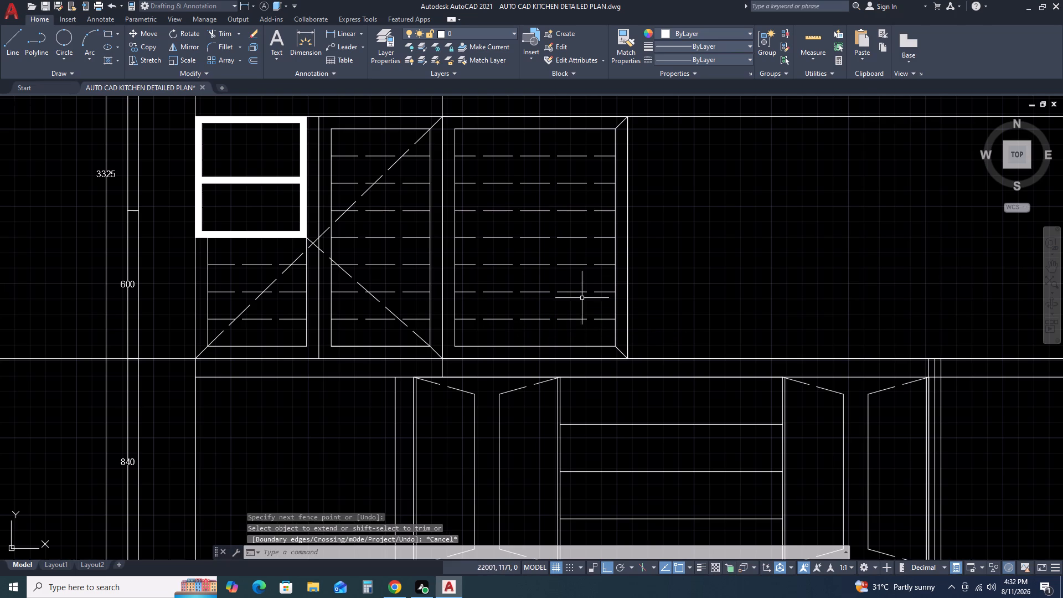
Draw two diagonals from the new panel's far inner corners, meeting at the middle shelf line's end on the opposite inner edge.
key(l)
key(space)
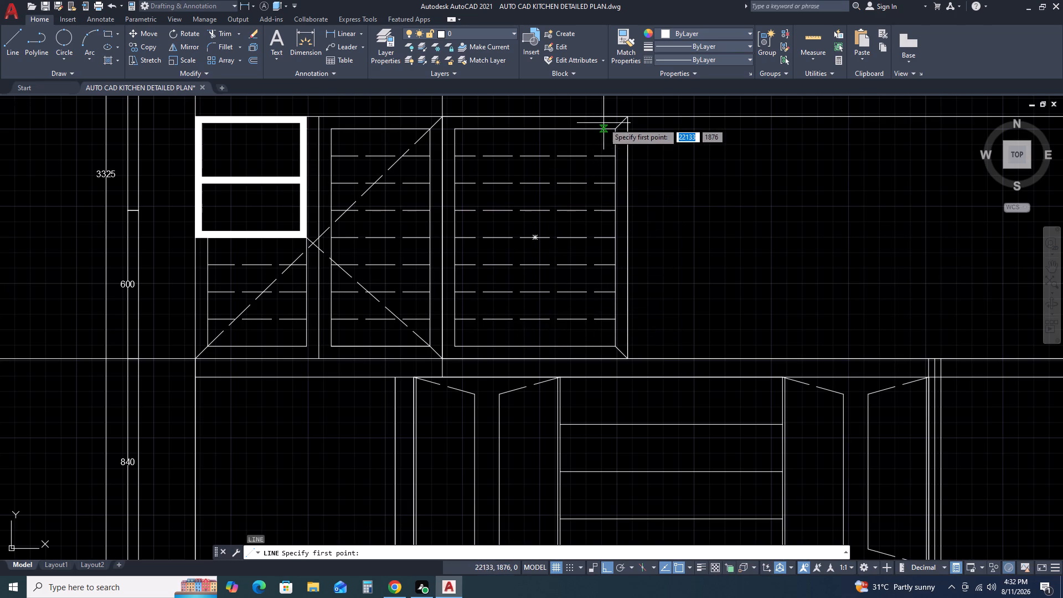
click(615, 131)
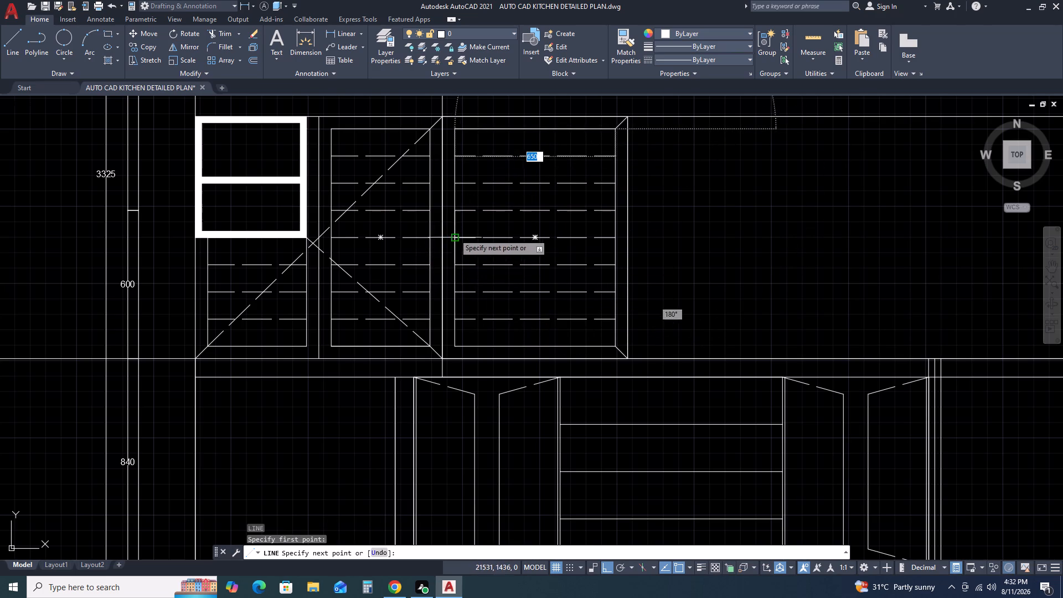
click(455, 236)
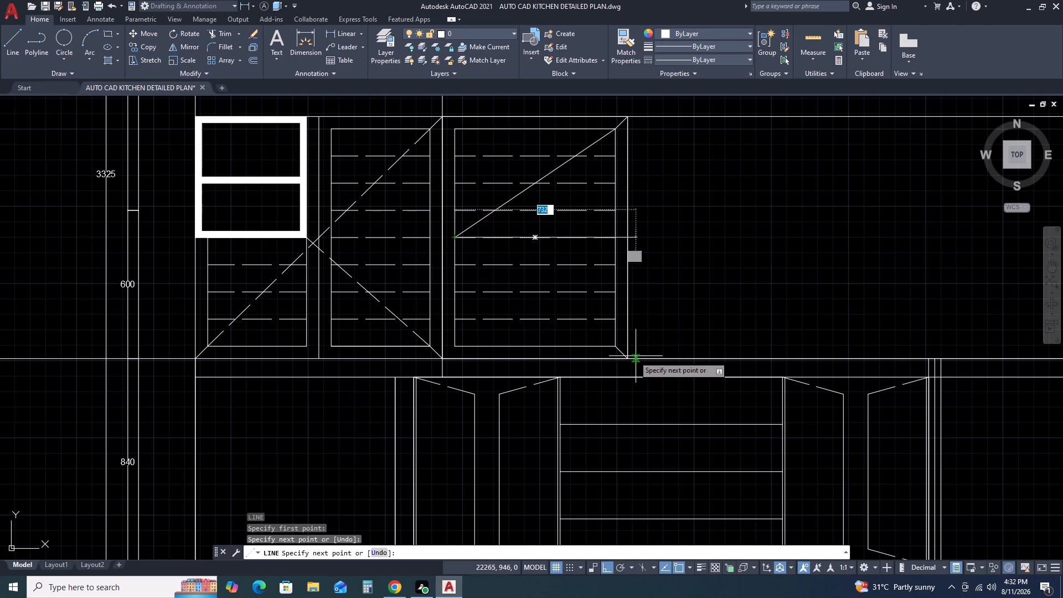
click(613, 350)
key(Escape)
Match the new panel's two solid diagonals to the properties of its dashed middle shelf line.
text(MA)
key(space)
click(492, 238)
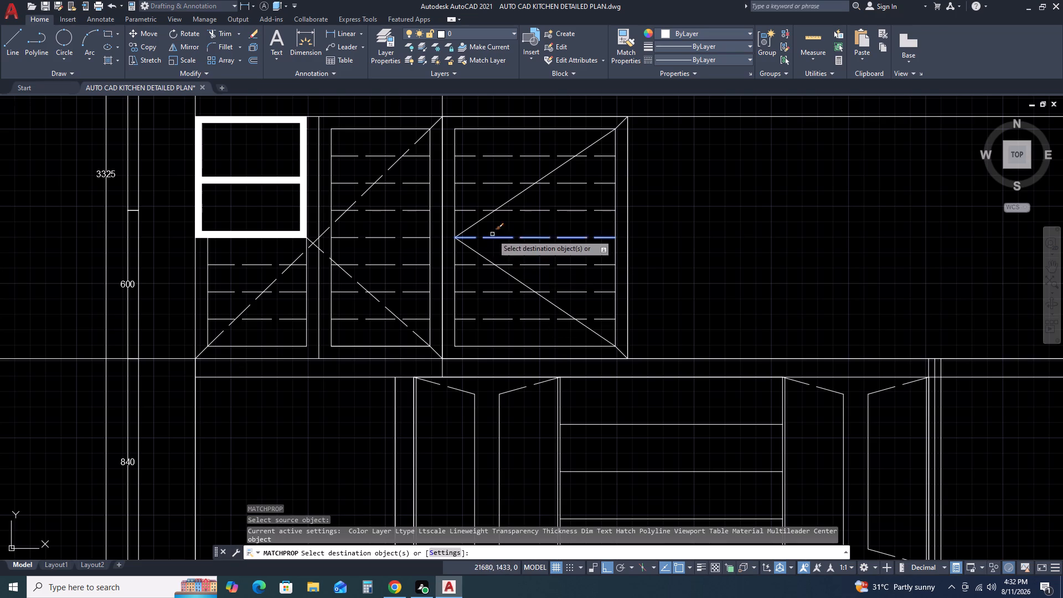
click(488, 216)
click(482, 256)
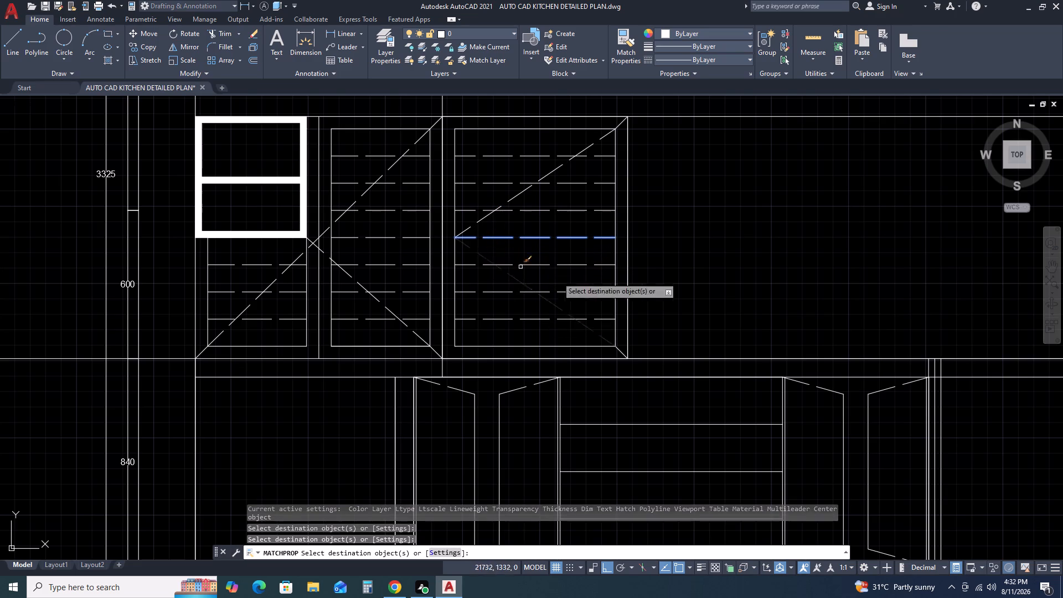
key(Escape)
Erase the closed polyline outlining the outer edge of the new panel.
scroll(633, 295, down, 1)
click(628, 270)
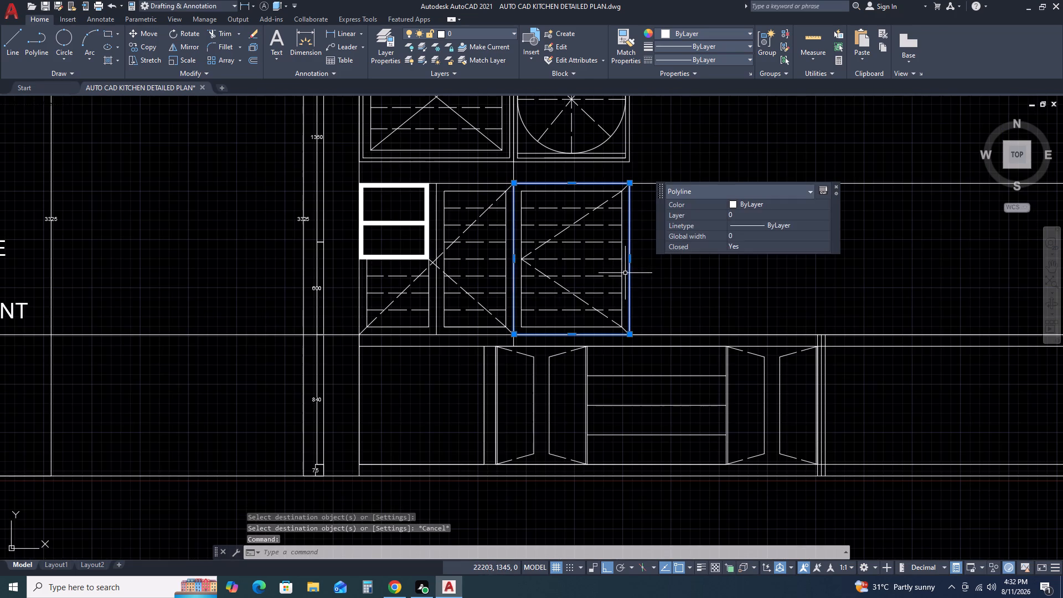
key(Delete)
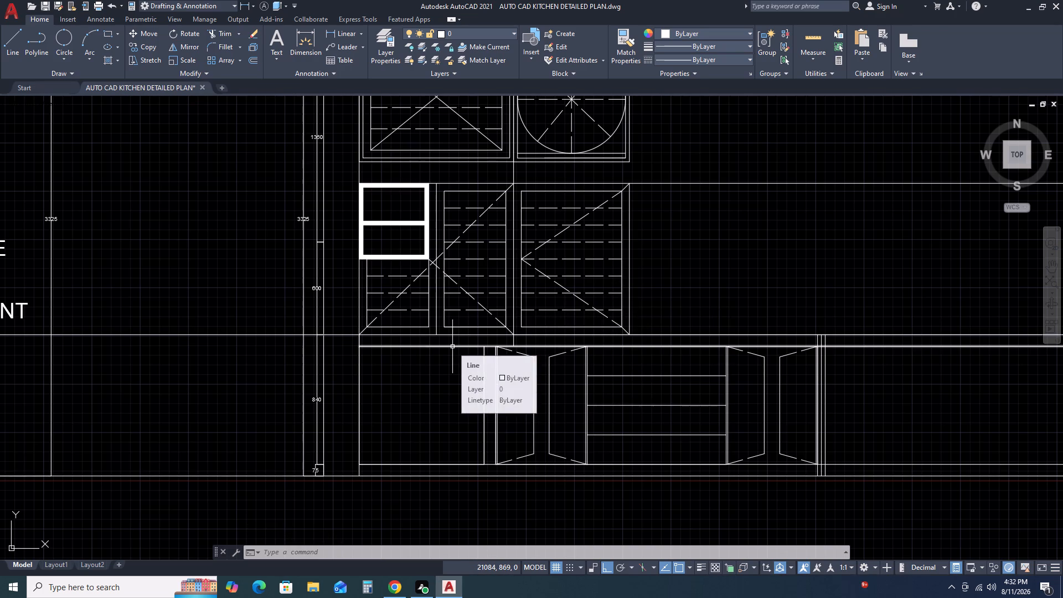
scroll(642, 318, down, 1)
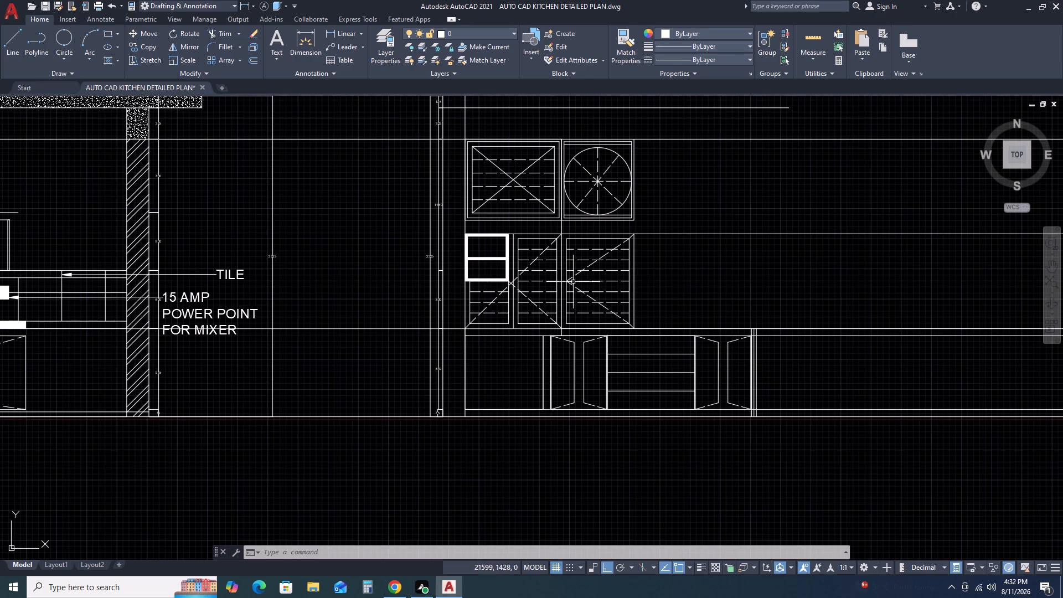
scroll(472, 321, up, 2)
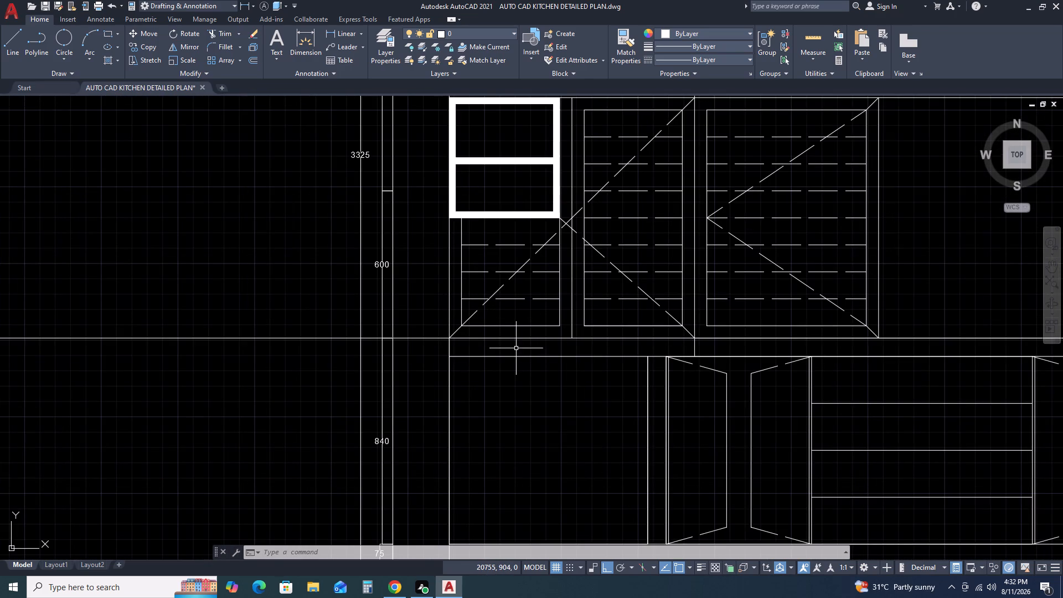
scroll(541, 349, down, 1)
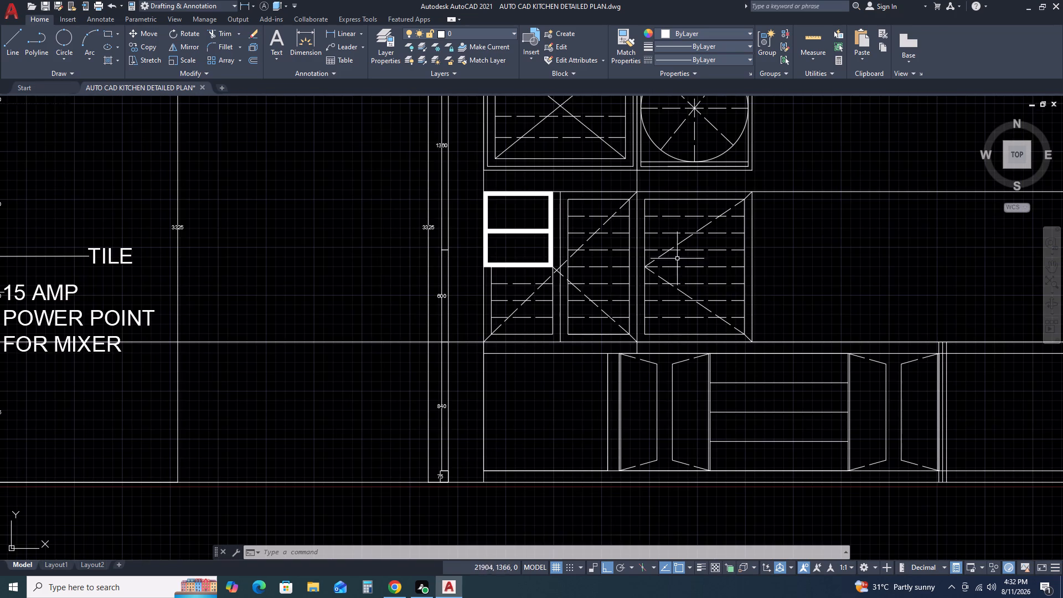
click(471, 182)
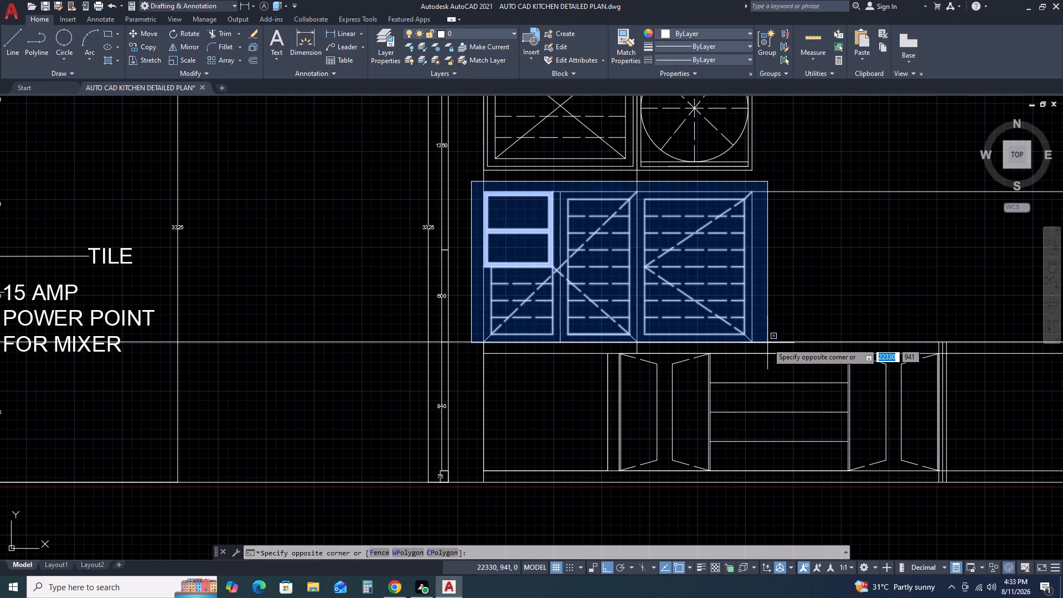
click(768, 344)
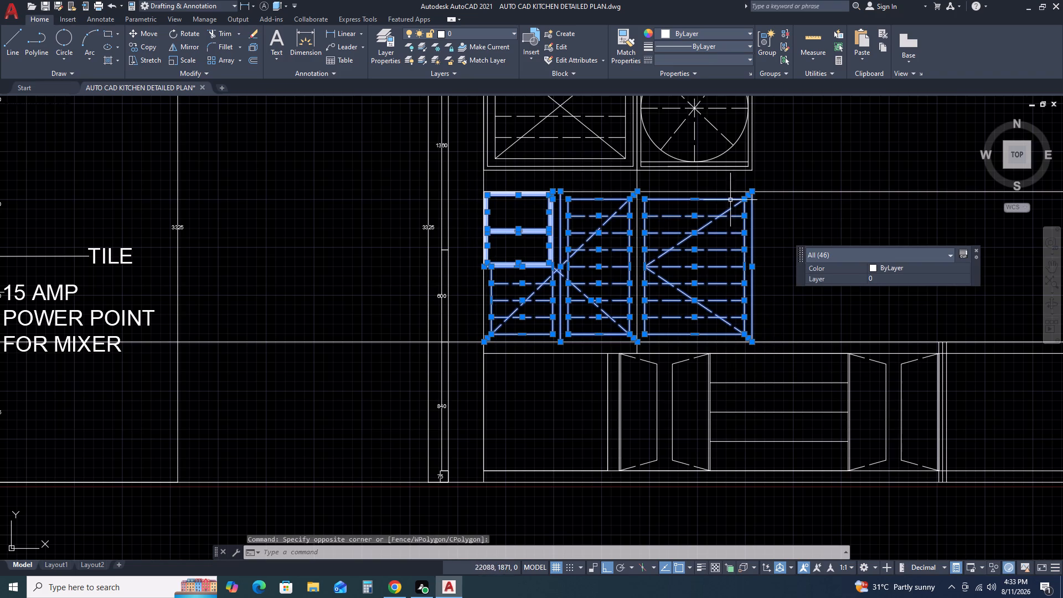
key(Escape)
Offset the horizontal line along the panels' top edge upward in successive 25 spacings, each from the previous copy.
click(818, 203)
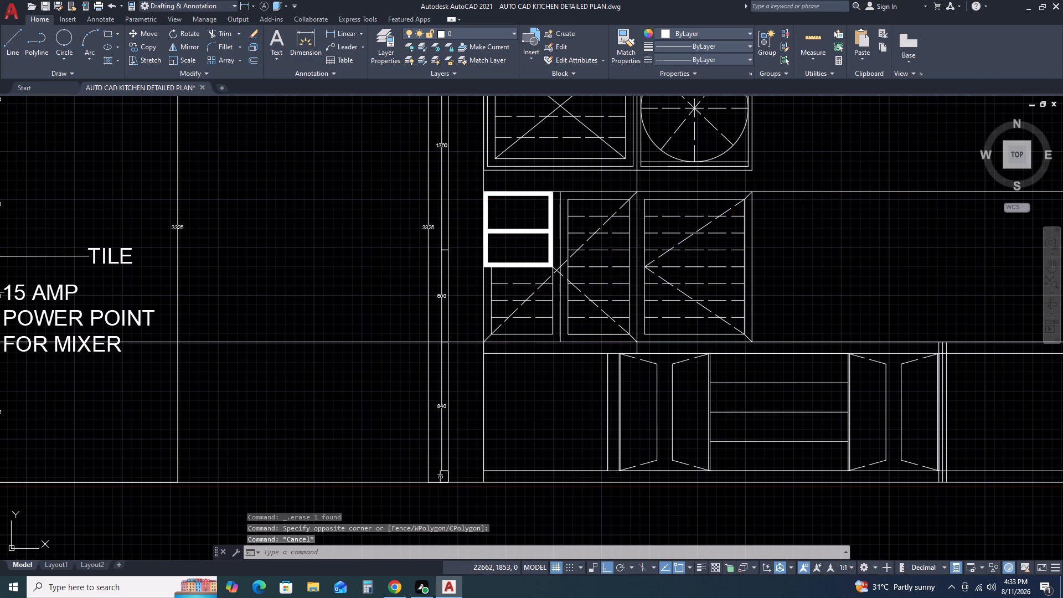
click(803, 178)
key(o)
key(space)
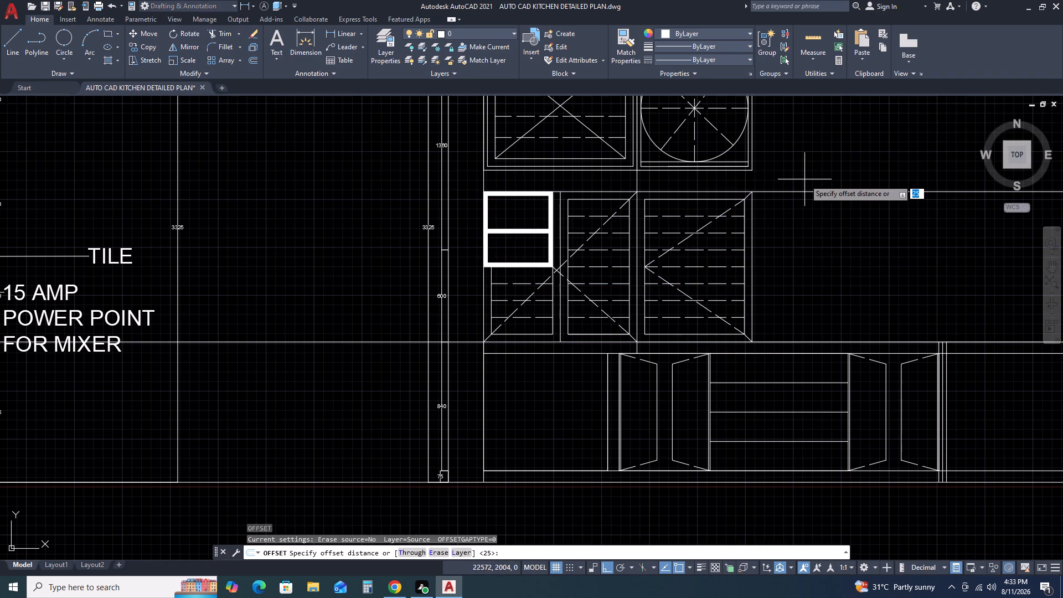
key(space)
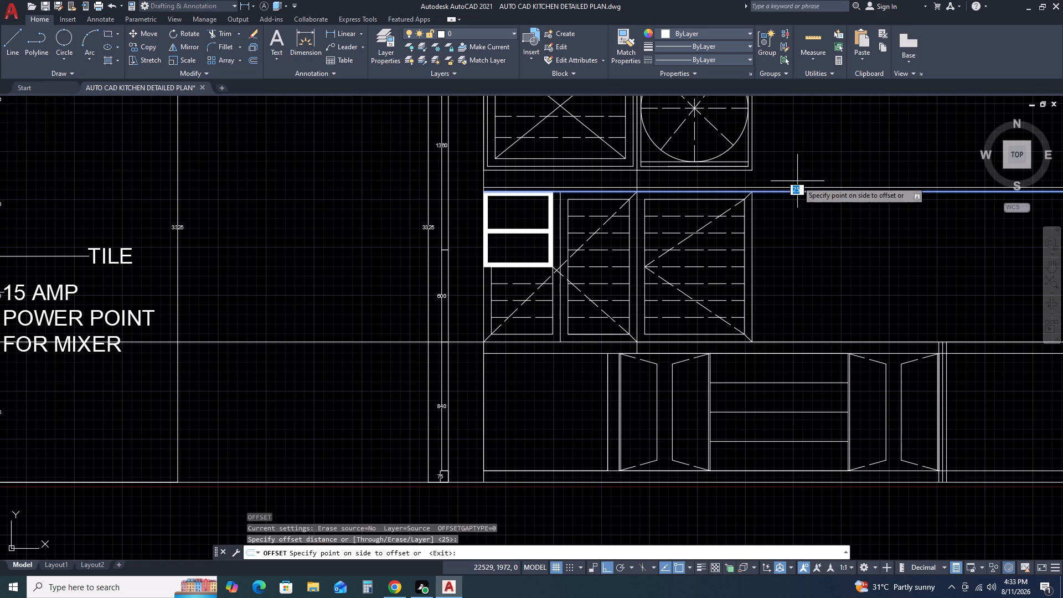
click(797, 181)
click(793, 188)
click(793, 177)
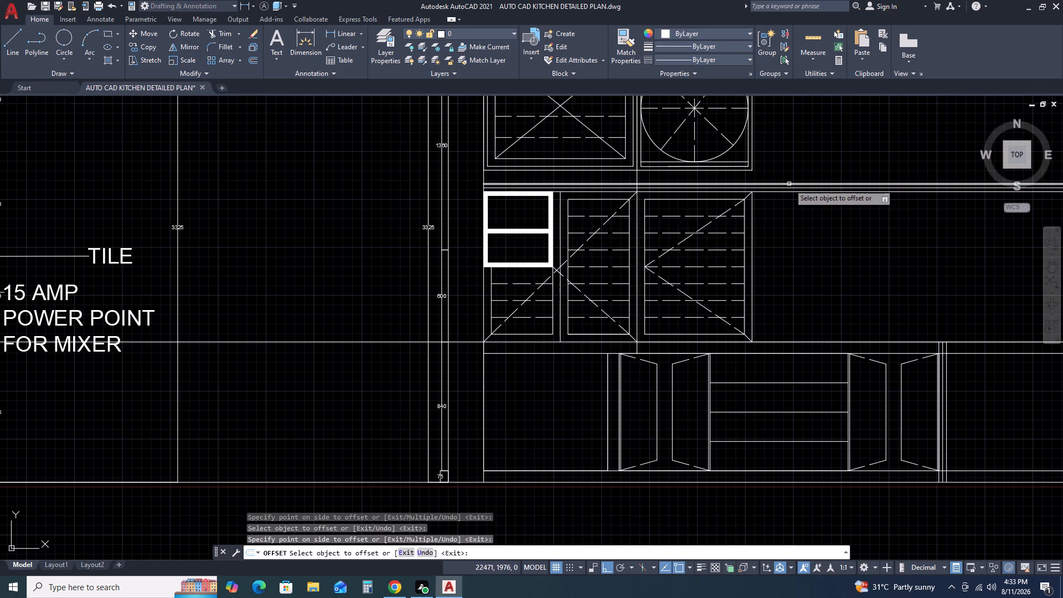
click(789, 184)
click(789, 174)
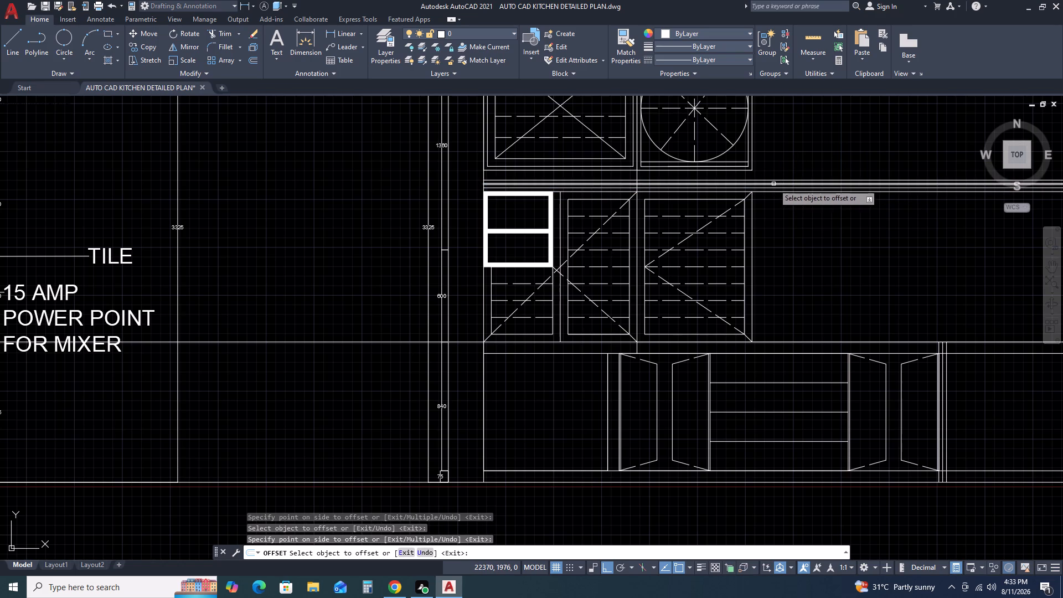
click(773, 184)
click(776, 170)
key(Escape)
Offset the uppermost copied line a further 25 upward, toward the units above.
scroll(766, 181, up, 2)
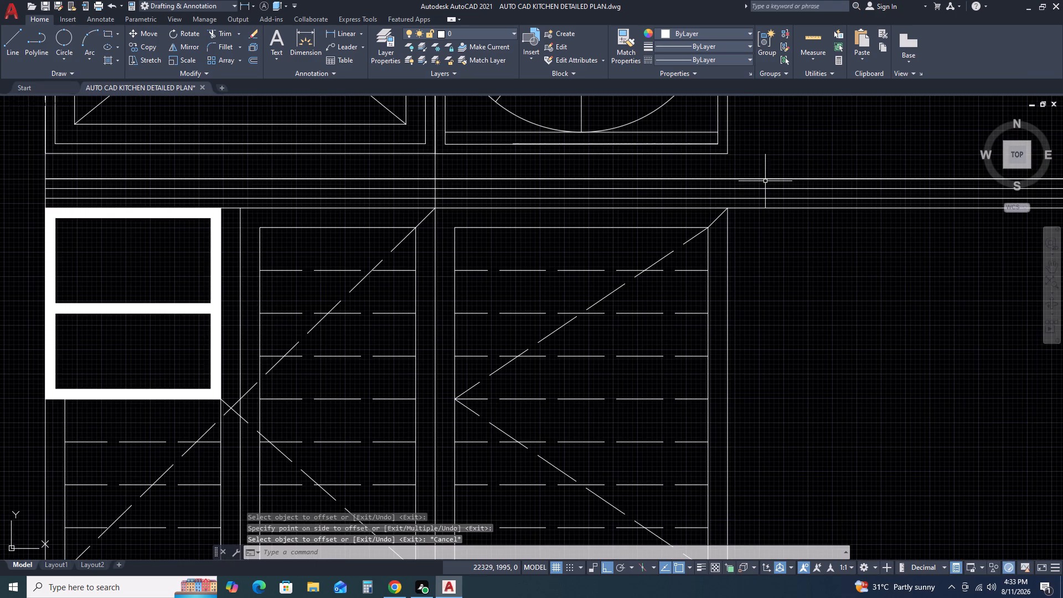
key(space)
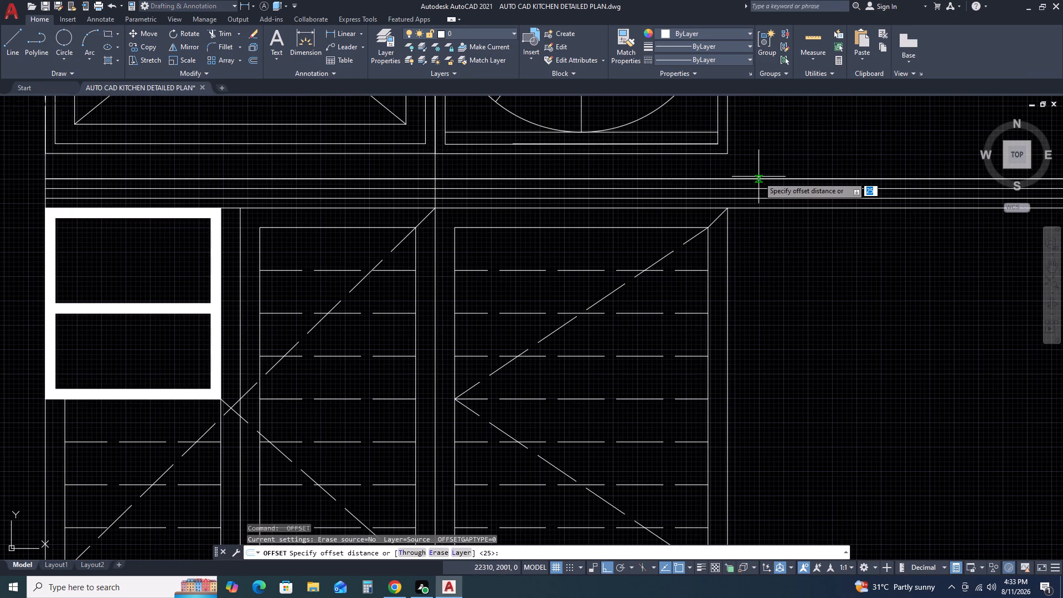
key(space)
click(757, 178)
click(759, 174)
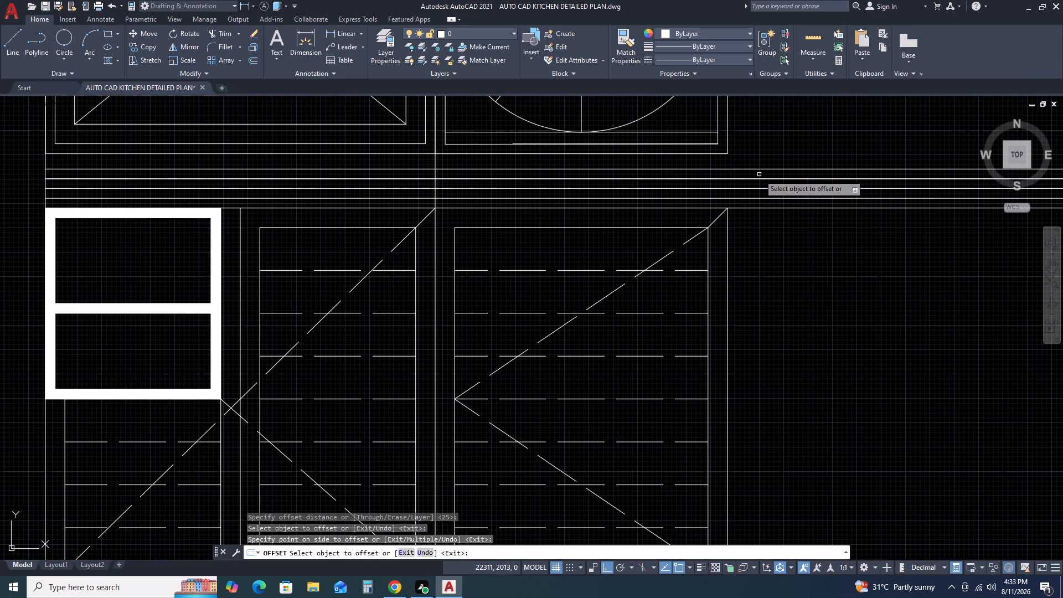
key(Escape)
Erase the intermediate offset lines and the overlapping duplicate above the panels, keeping only the topmost copy.
scroll(773, 197, down, 1)
scroll(782, 203, up, 1)
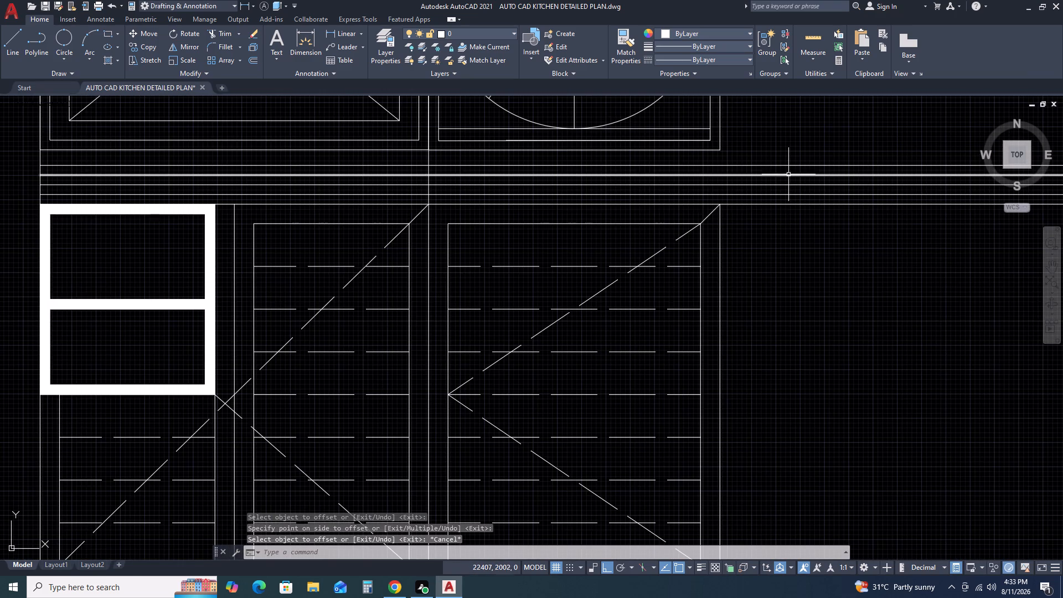
click(788, 173)
click(781, 194)
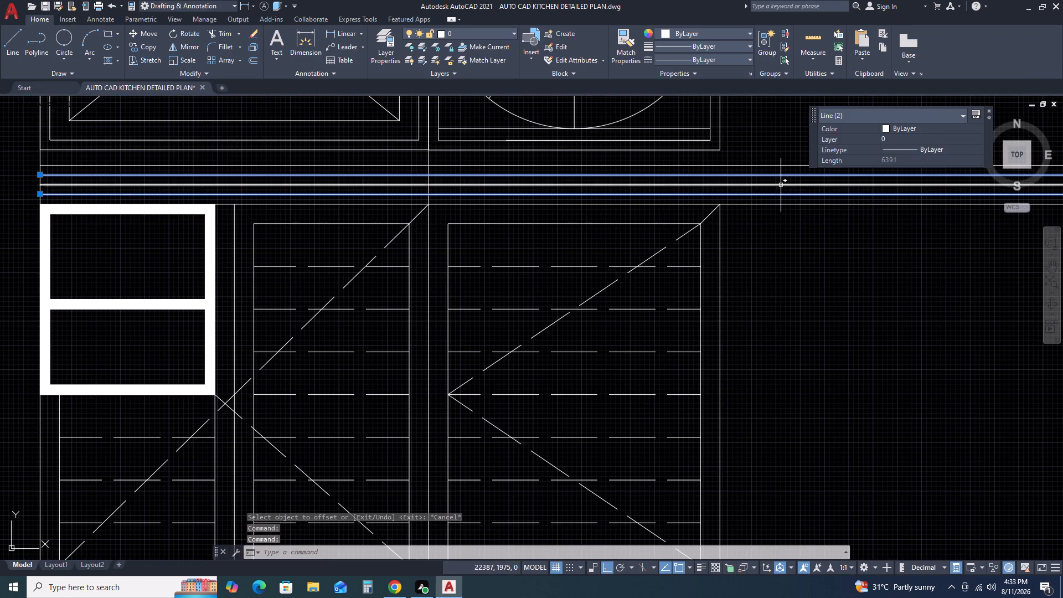
click(781, 185)
key(Delete)
scroll(772, 193, down, 2)
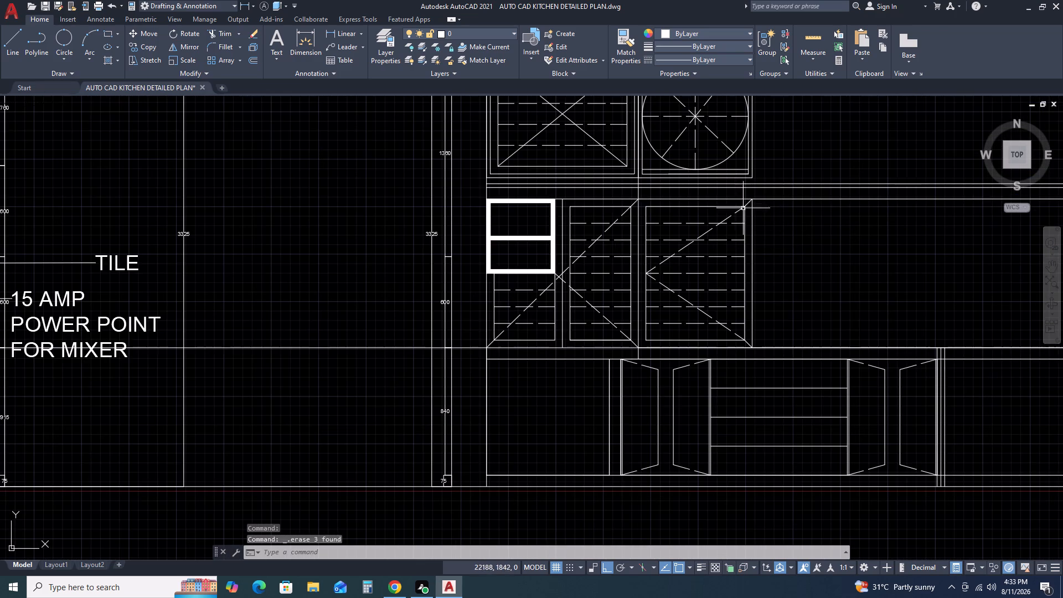
scroll(664, 189, up, 2)
click(647, 181)
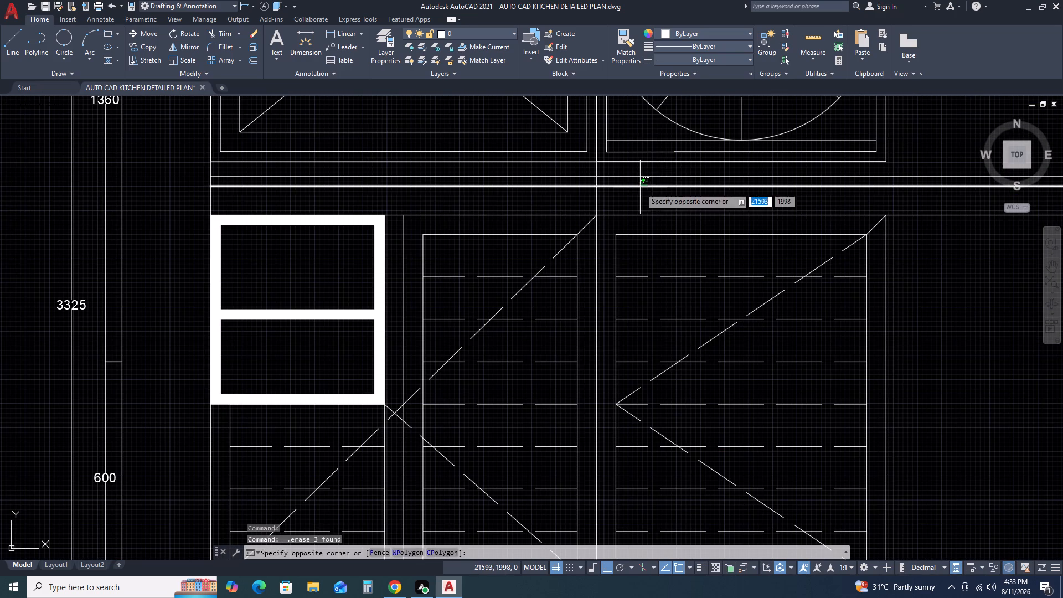
click(640, 187)
key(Delete)
scroll(650, 204, down, 2)
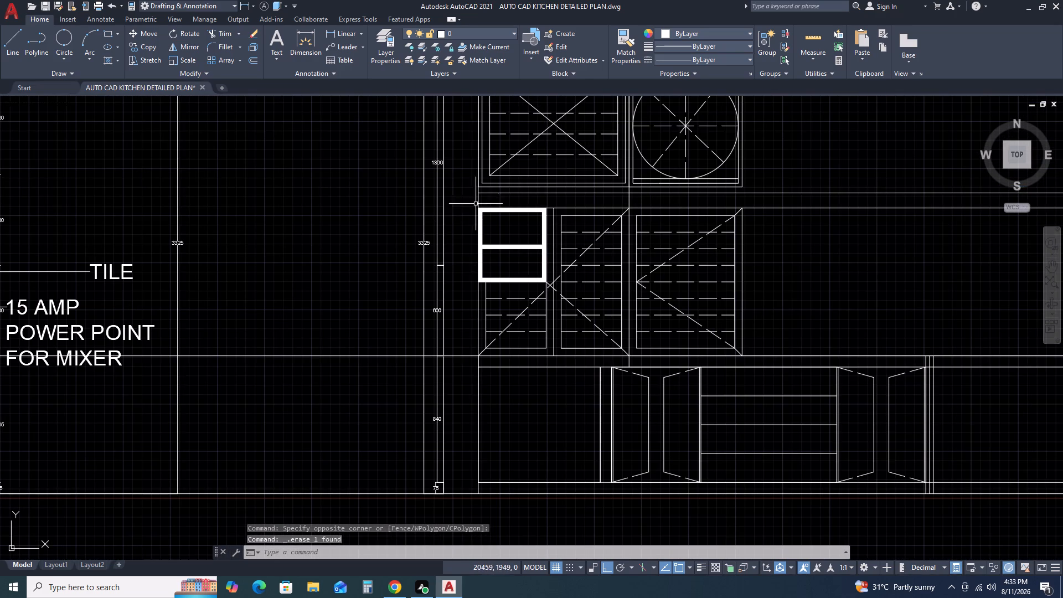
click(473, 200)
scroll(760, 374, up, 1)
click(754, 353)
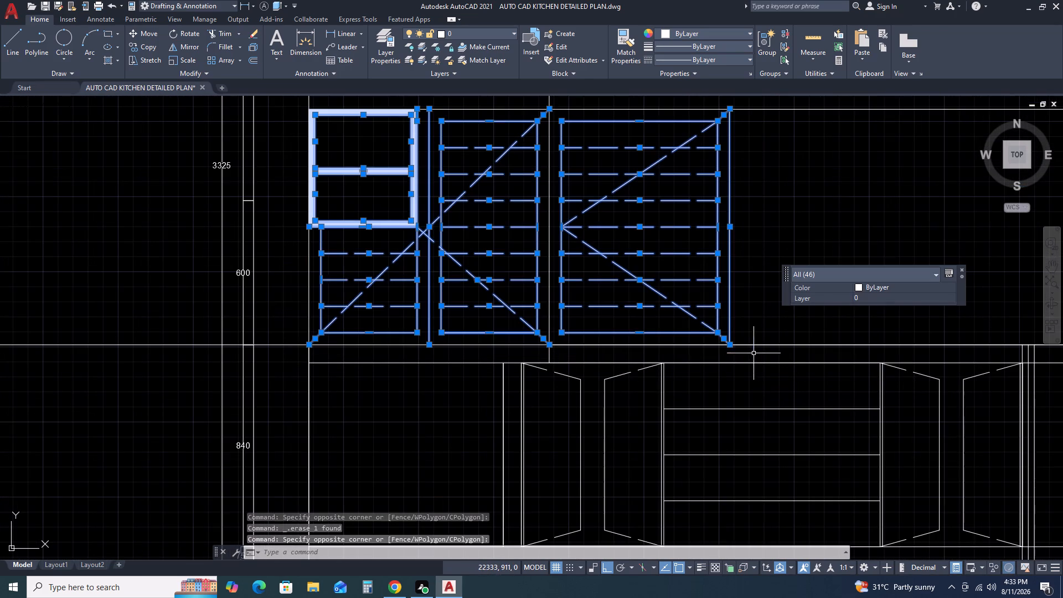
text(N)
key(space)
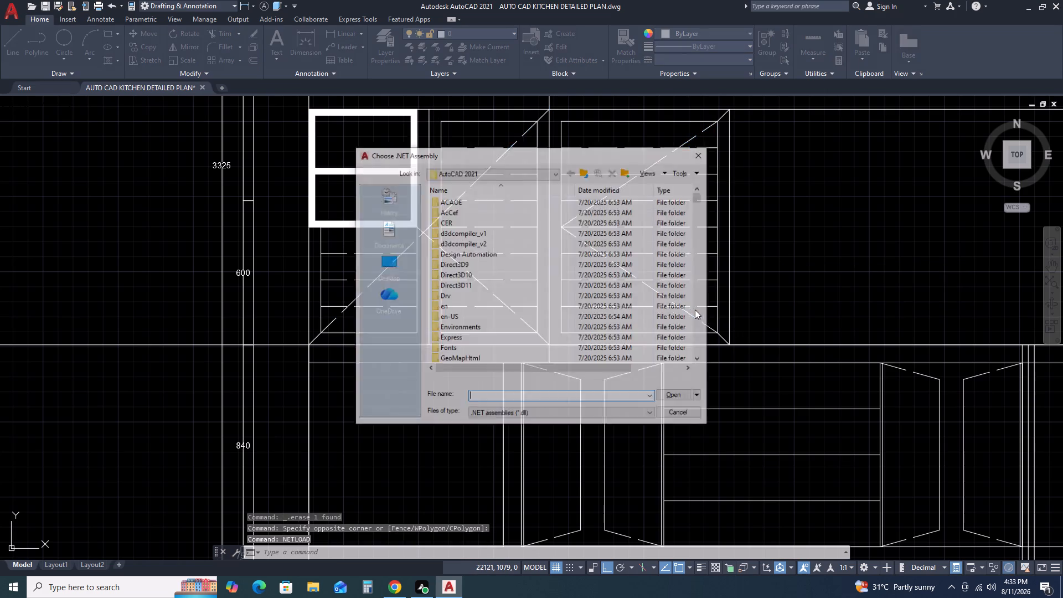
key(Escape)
Move the whole row of panels, including the solid-hatched compartment, straight up so its top edge meets the offset line above.
scroll(317, 224, down, 2)
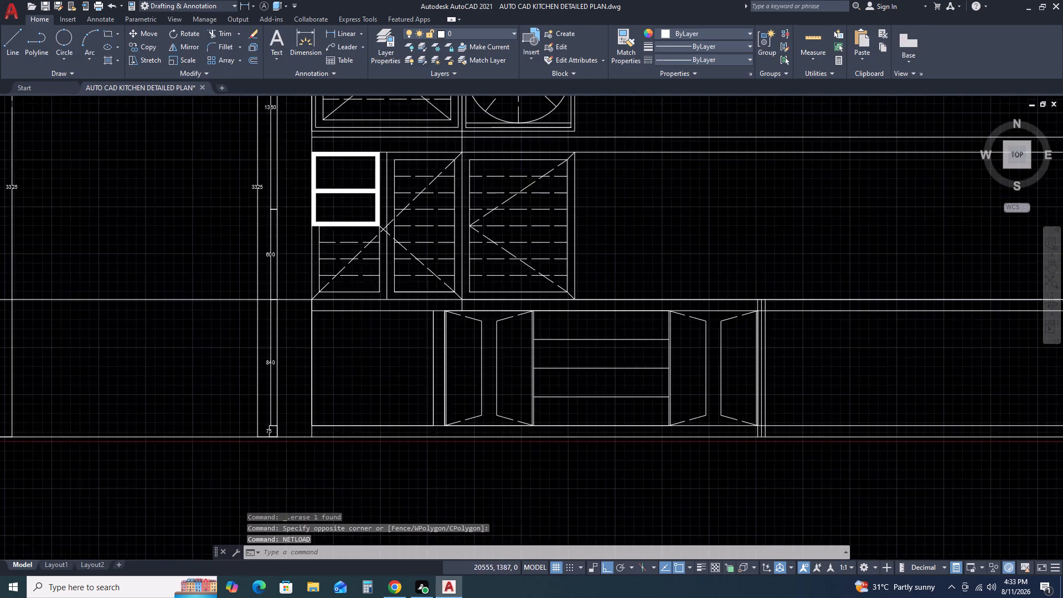
click(306, 178)
scroll(511, 266, up, 2)
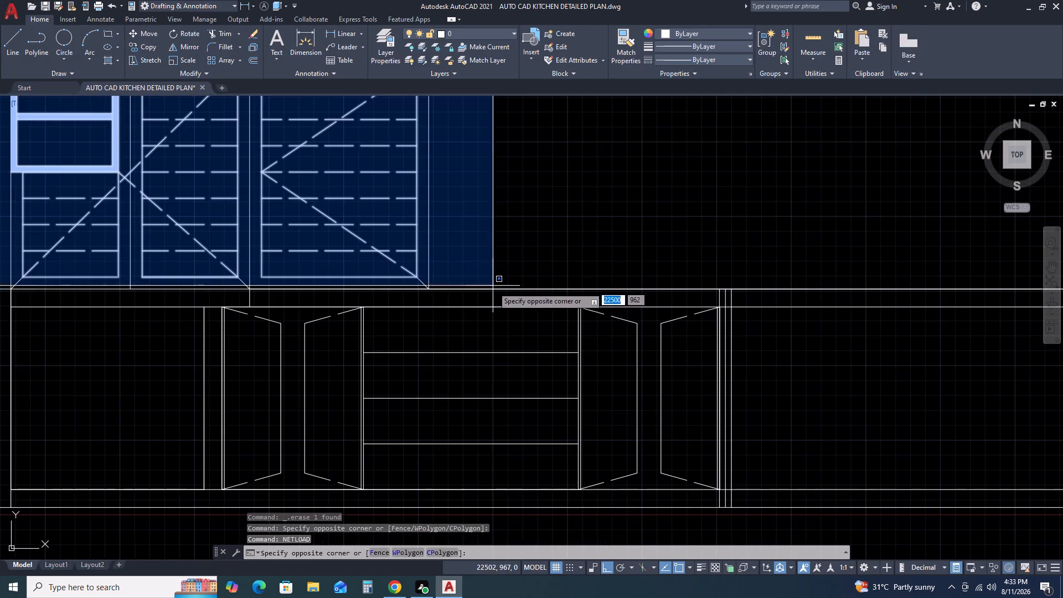
click(481, 296)
text(M)
key(space)
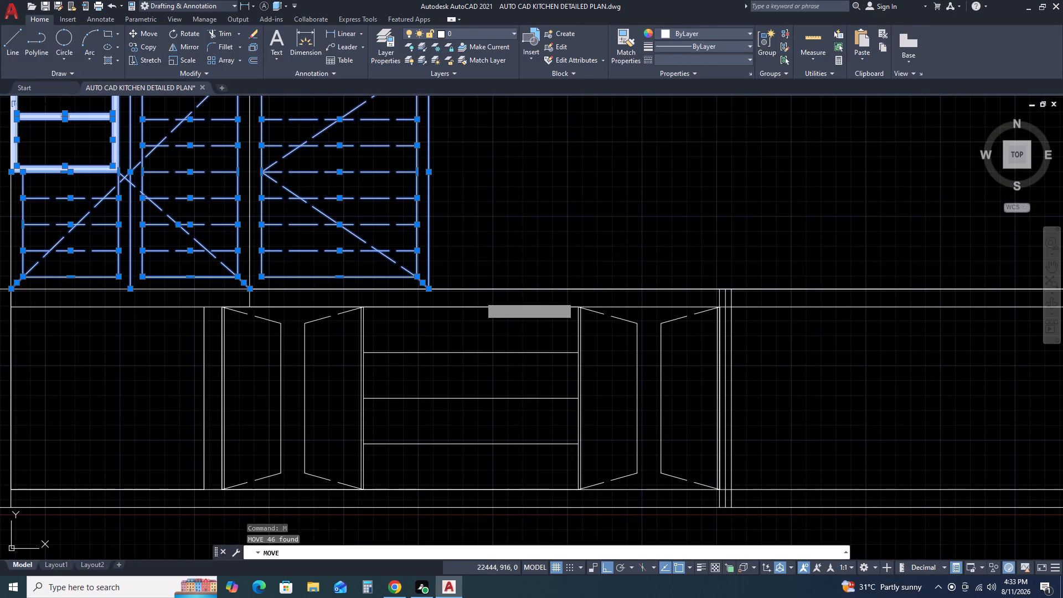
scroll(494, 294, down, 2)
scroll(318, 192, up, 1)
scroll(411, 210, up, 2)
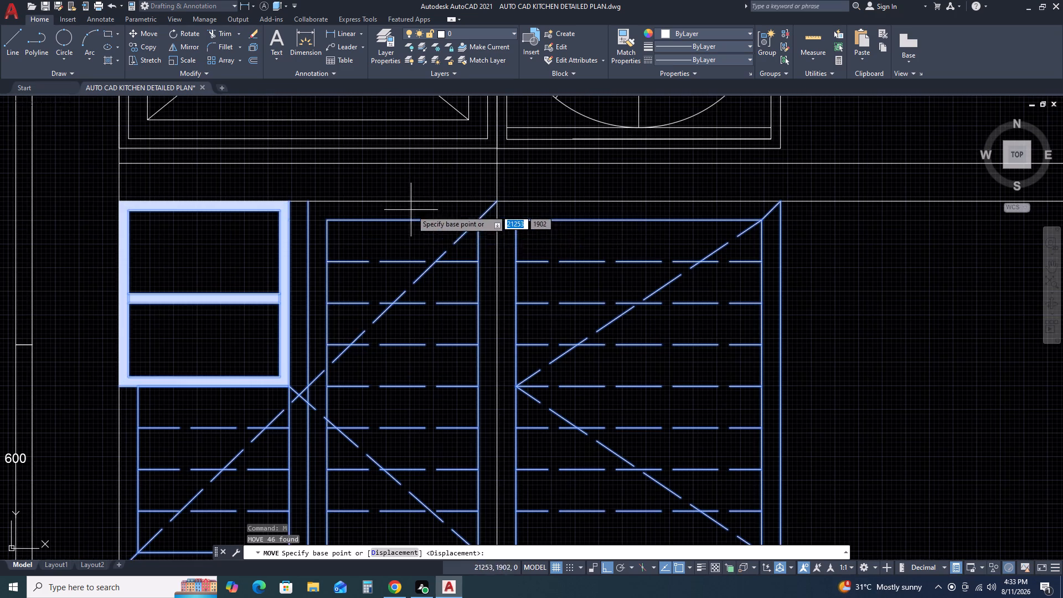
click(498, 205)
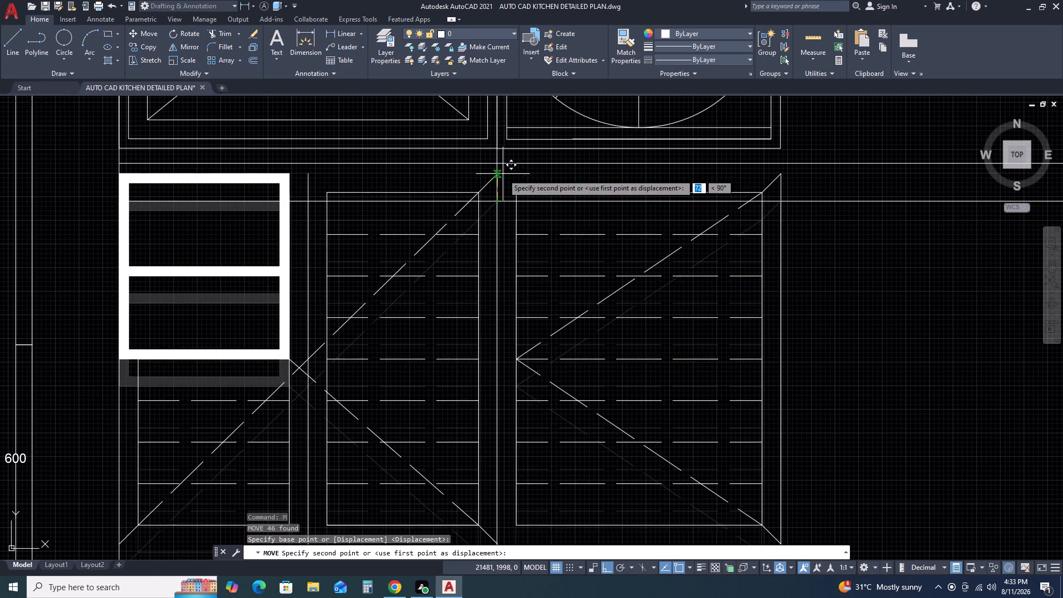
click(498, 164)
key(Escape)
Move one of the overlapping horizontal lines beneath the raised panels up to meet their bottom corners.
scroll(564, 213, down, 2)
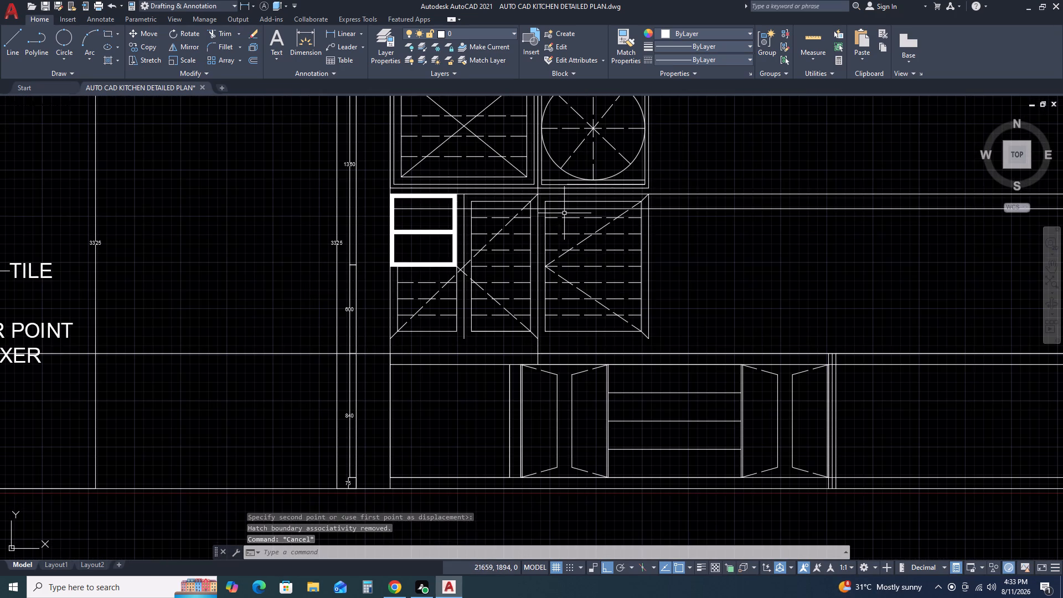
click(463, 354)
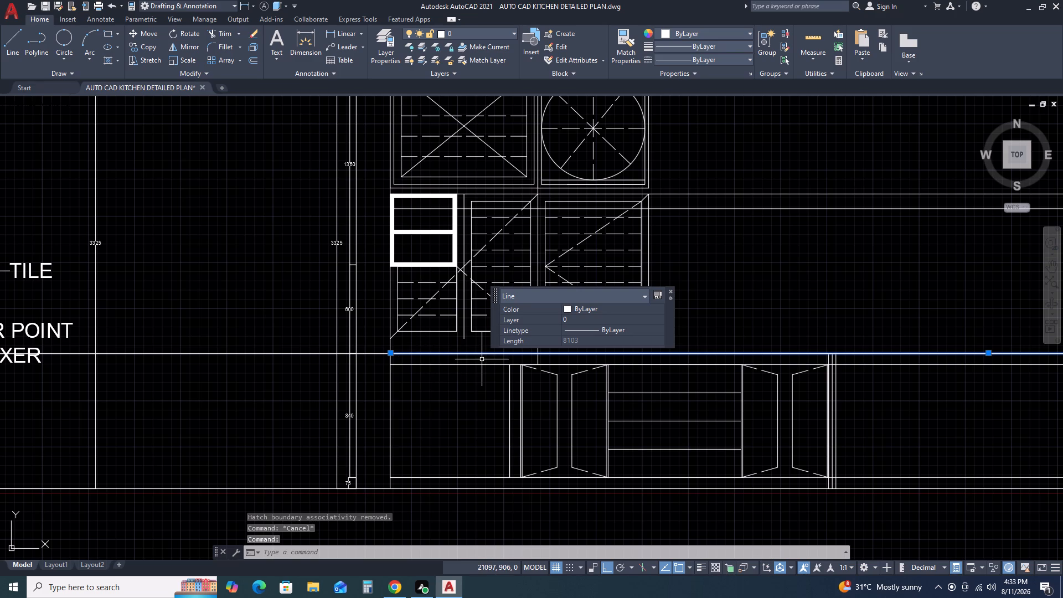
text(M)
key(space)
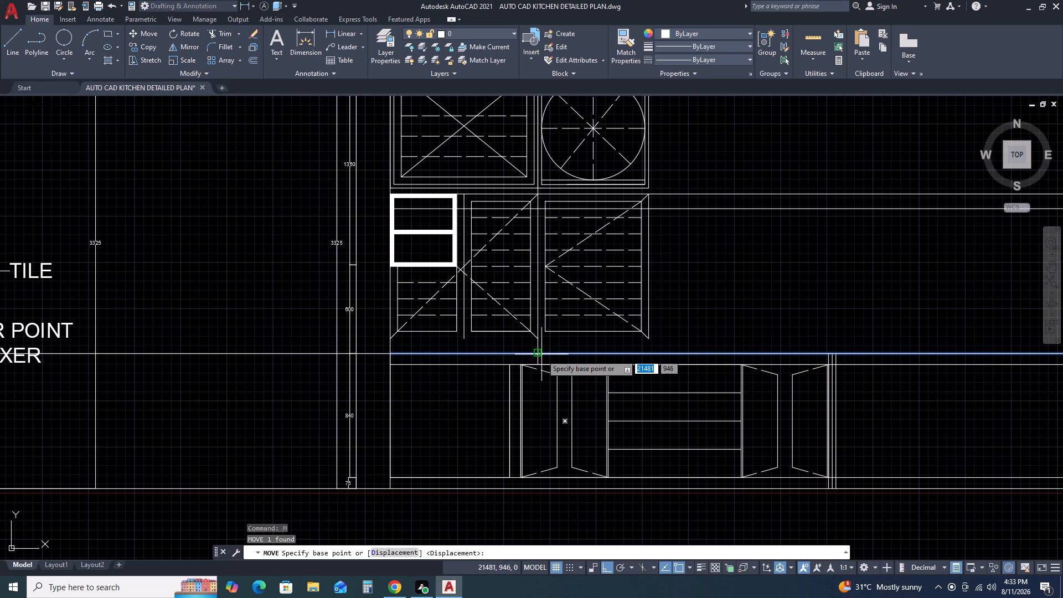
click(538, 354)
click(538, 341)
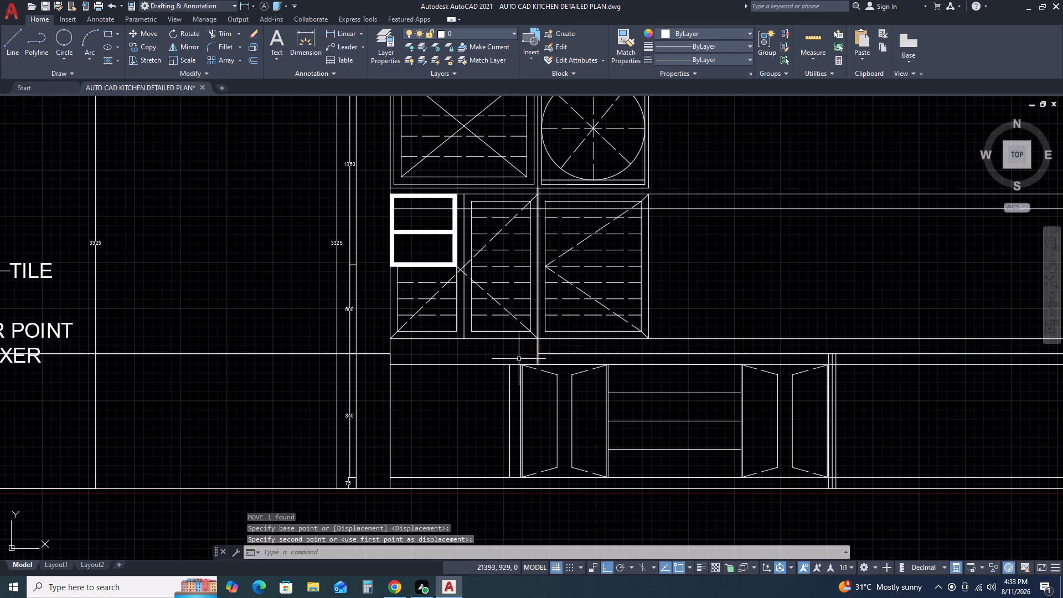
key(Escape)
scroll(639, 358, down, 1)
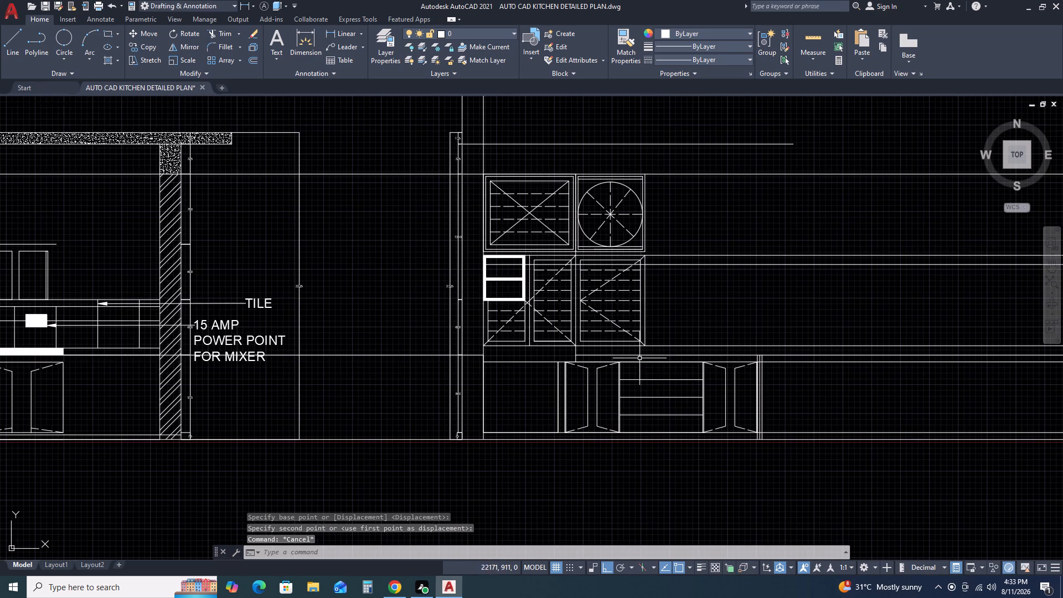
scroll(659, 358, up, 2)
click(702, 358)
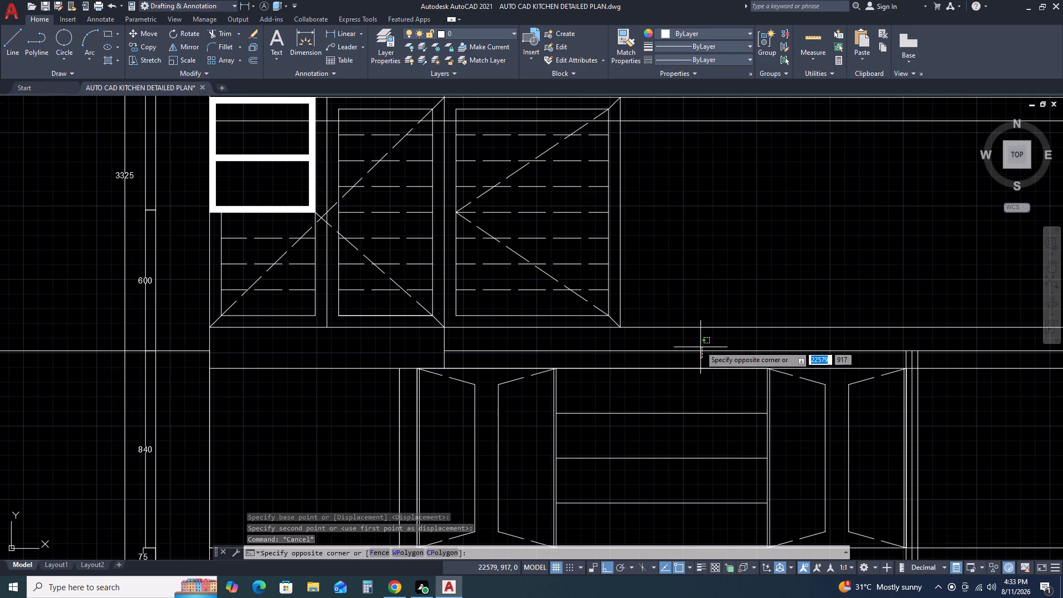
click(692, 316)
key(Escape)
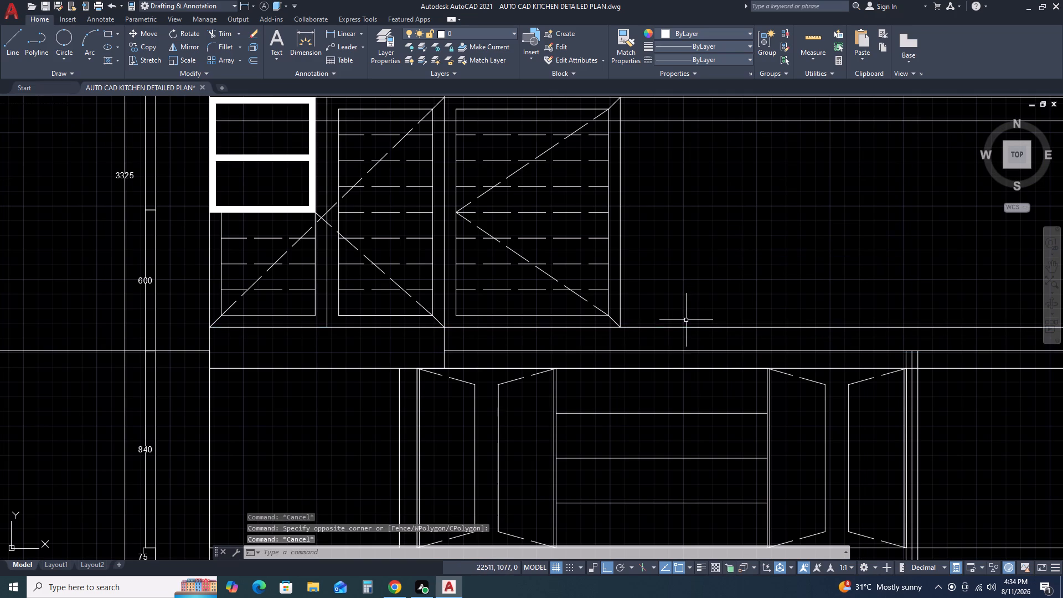
Erase the leftover horizontal line lying between the raised dashed-shelf panels and the top of the base cabinets.
click(668, 346)
click(658, 356)
key(Delete)
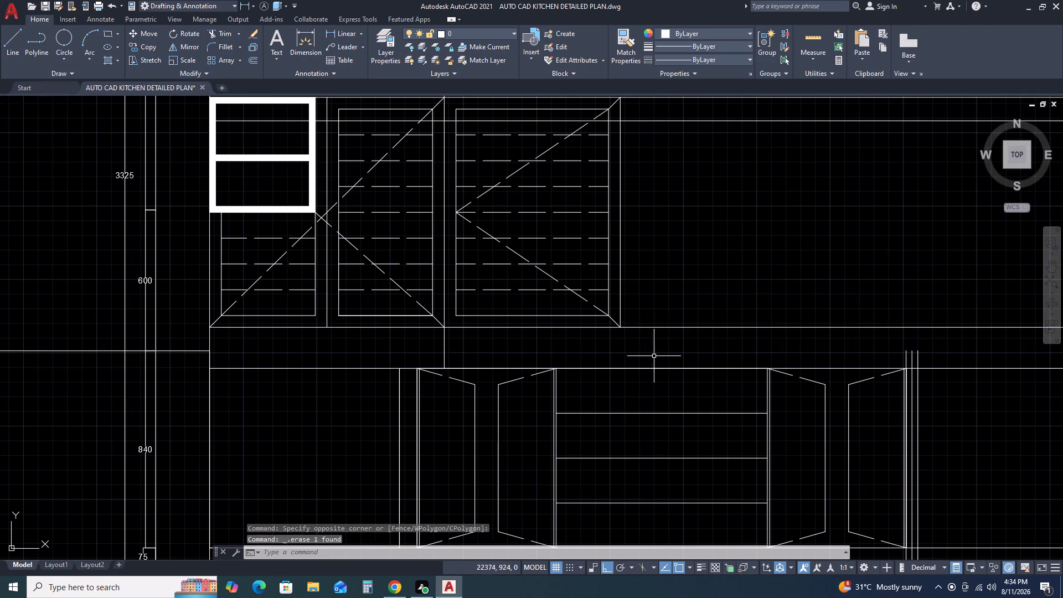
Erase the two long horizontal projection lines crossing the space between the labelled section and the kitchen elevation.
scroll(652, 356, down, 2)
scroll(526, 353, up, 3)
scroll(605, 355, down, 2)
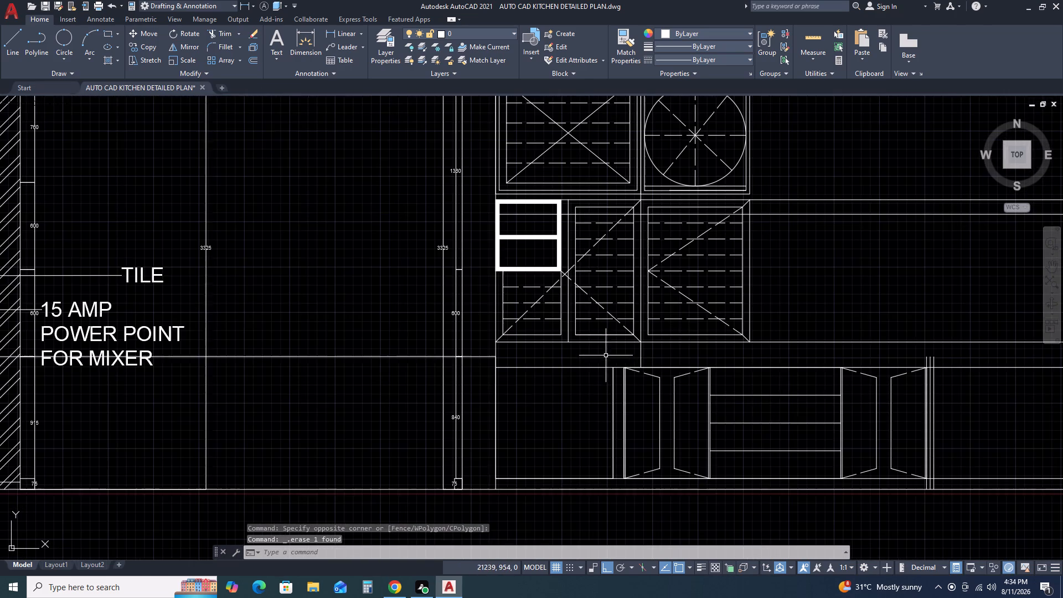
scroll(451, 364, down, 1)
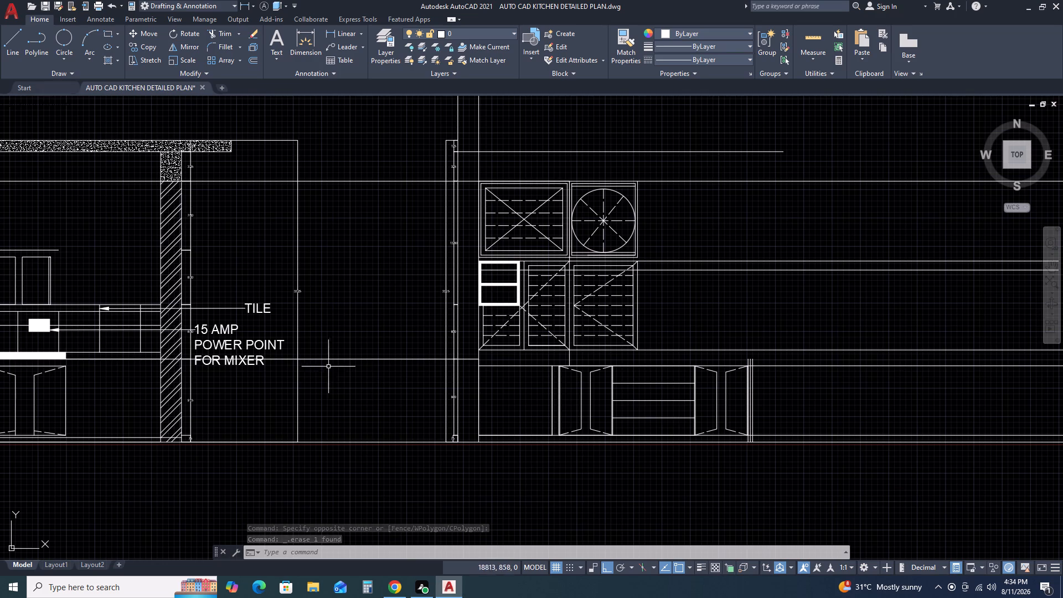
scroll(372, 365, down, 2)
scroll(370, 379, up, 2)
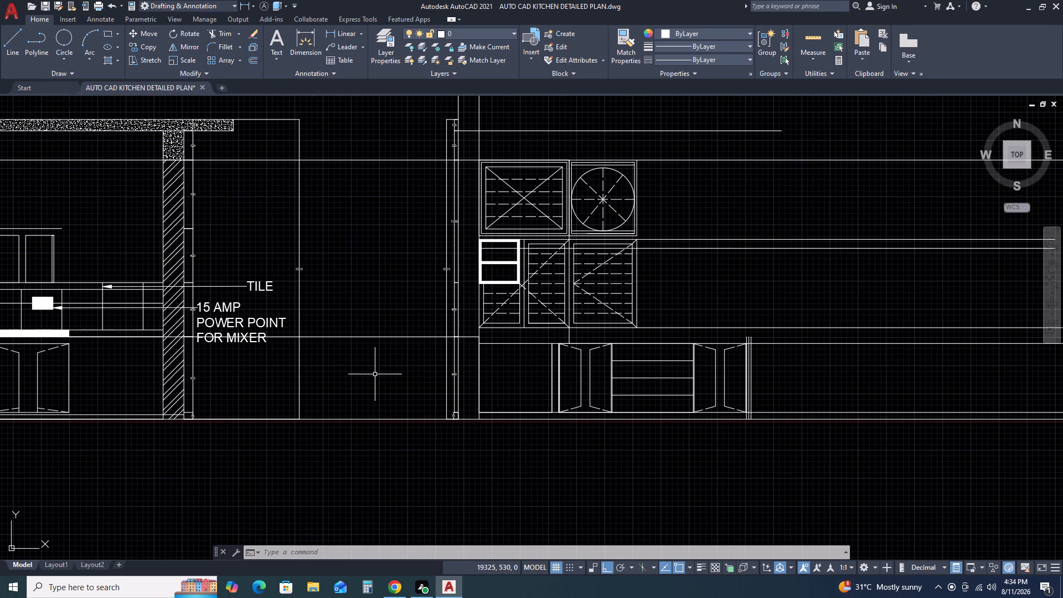
click(375, 374)
click(369, 157)
key(Delete)
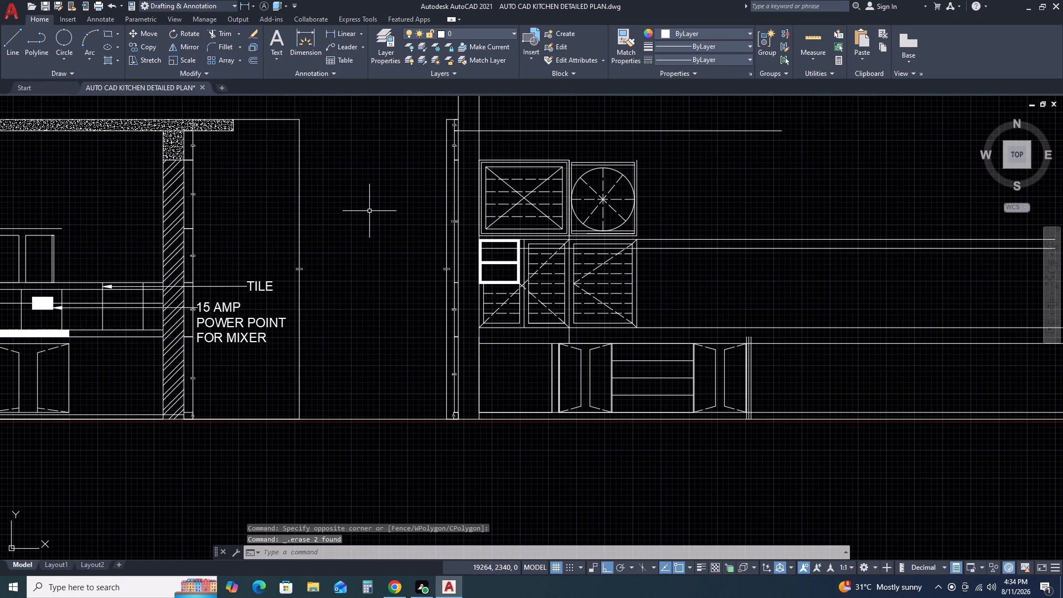
Erase the long horizontal line that cuts across the dashed-shelf panels just below their top edge.
scroll(393, 292, down, 1)
scroll(565, 272, up, 2)
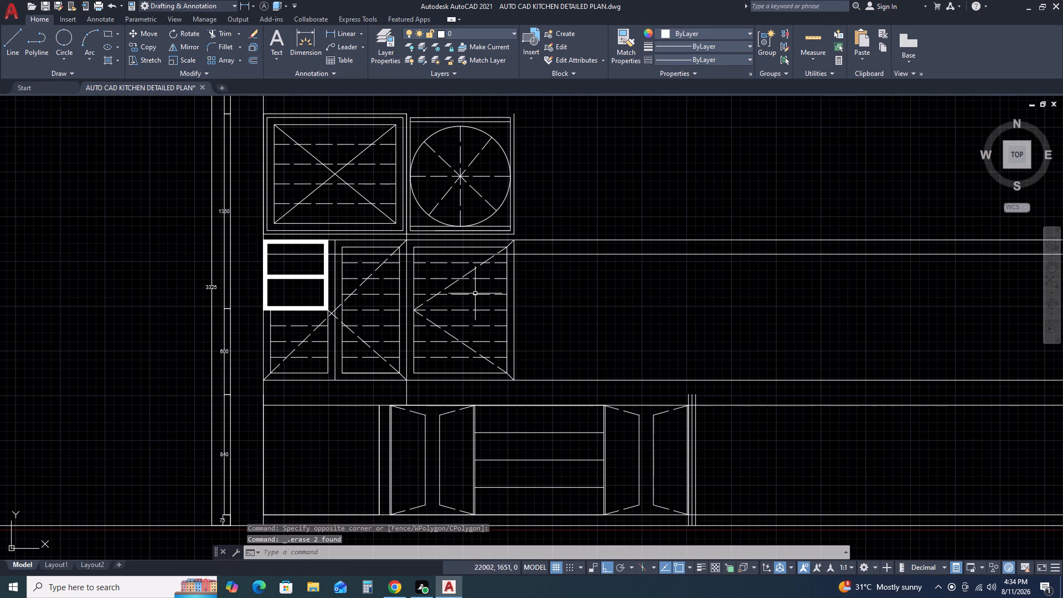
scroll(510, 234, up, 2)
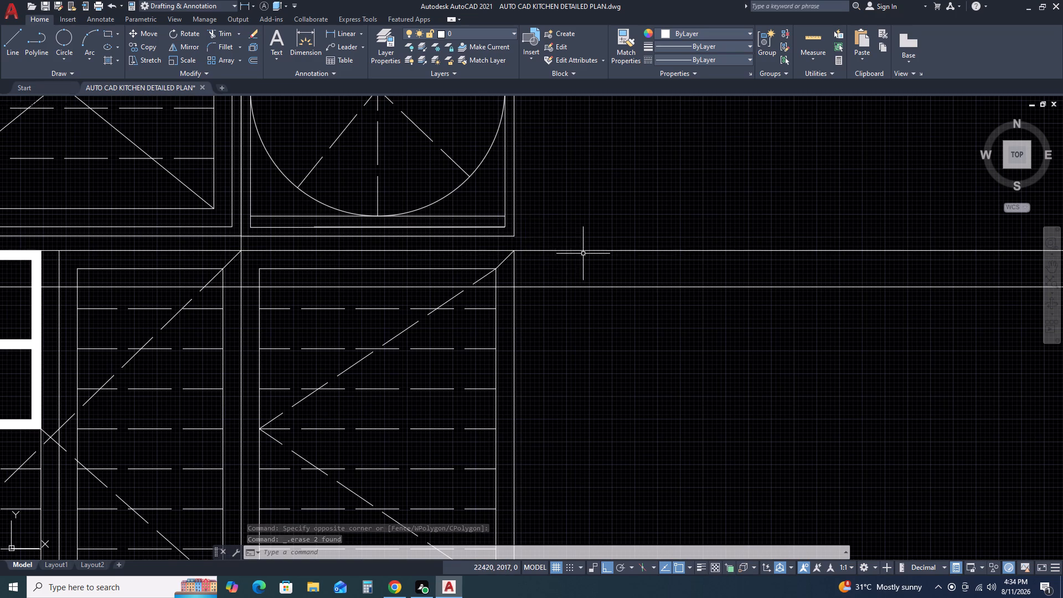
scroll(589, 260, down, 1)
click(600, 292)
click(587, 270)
key(Delete)
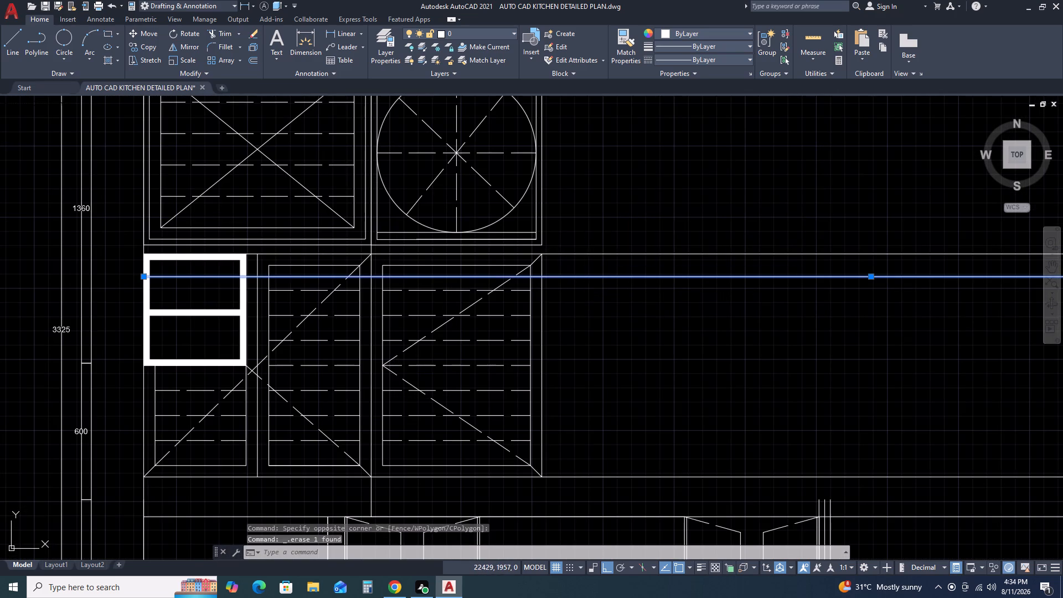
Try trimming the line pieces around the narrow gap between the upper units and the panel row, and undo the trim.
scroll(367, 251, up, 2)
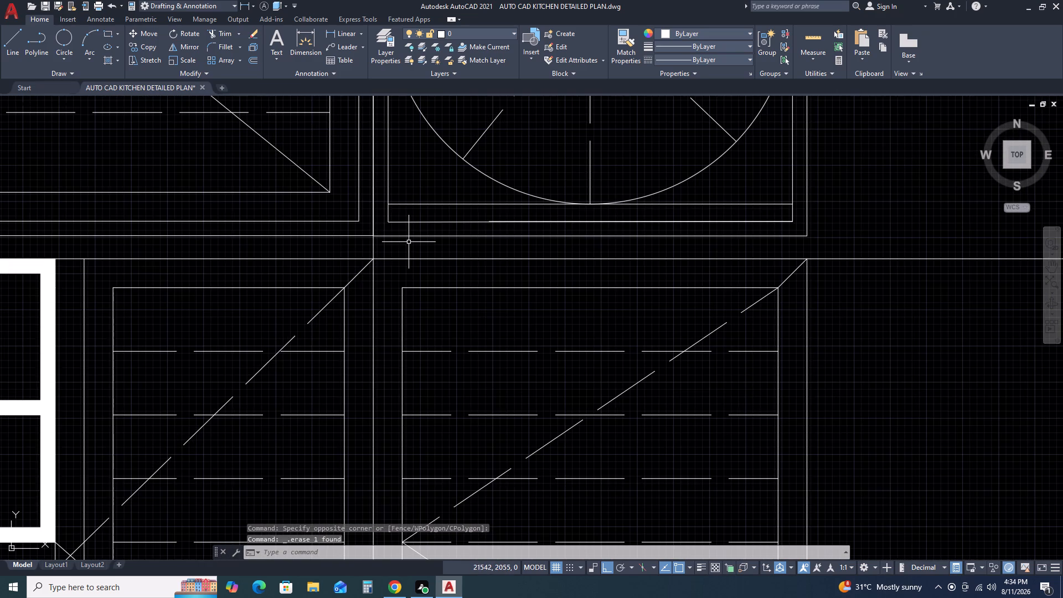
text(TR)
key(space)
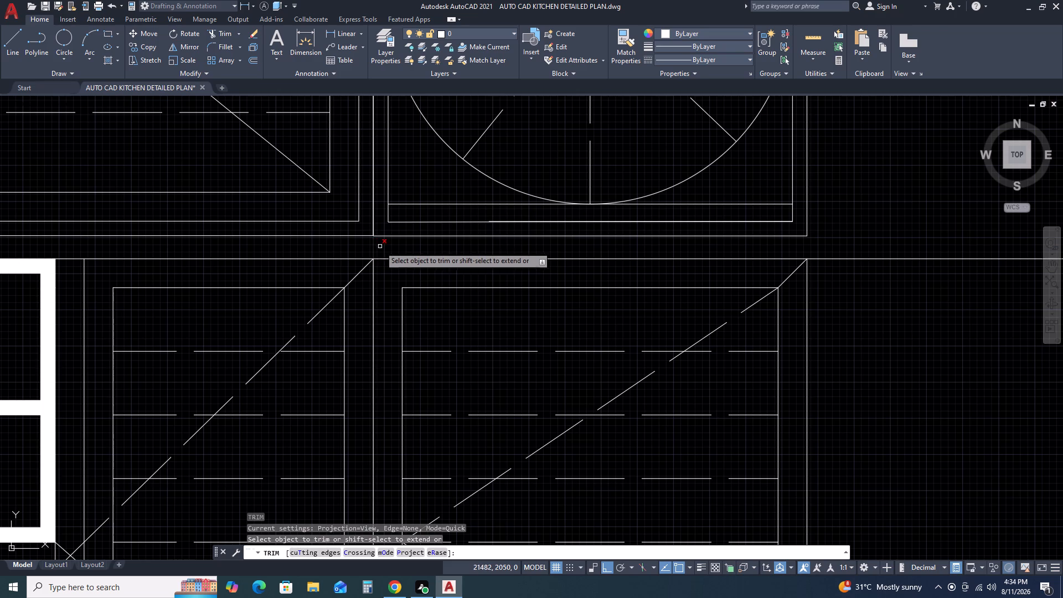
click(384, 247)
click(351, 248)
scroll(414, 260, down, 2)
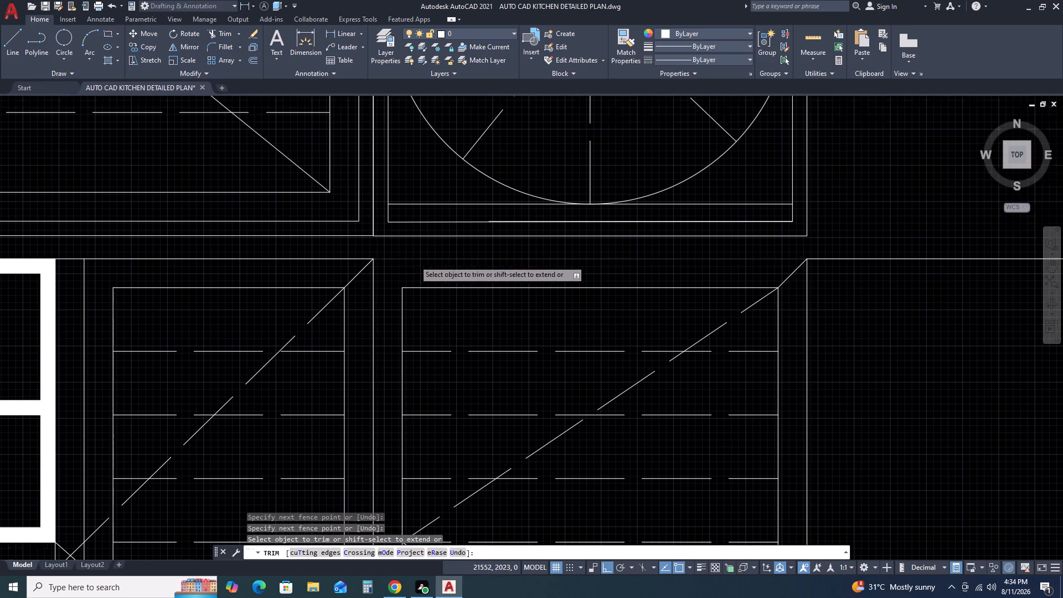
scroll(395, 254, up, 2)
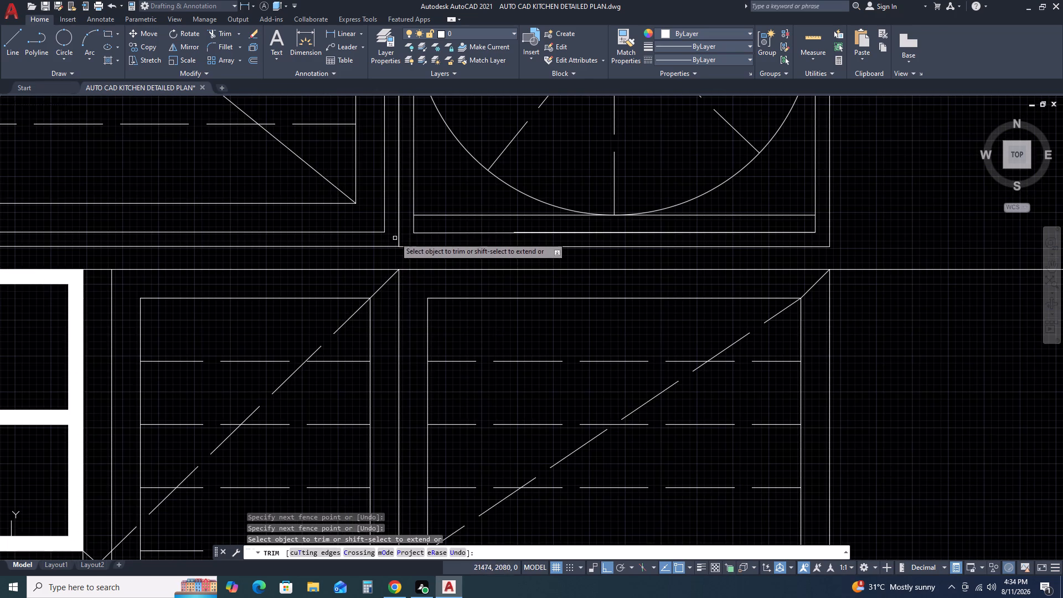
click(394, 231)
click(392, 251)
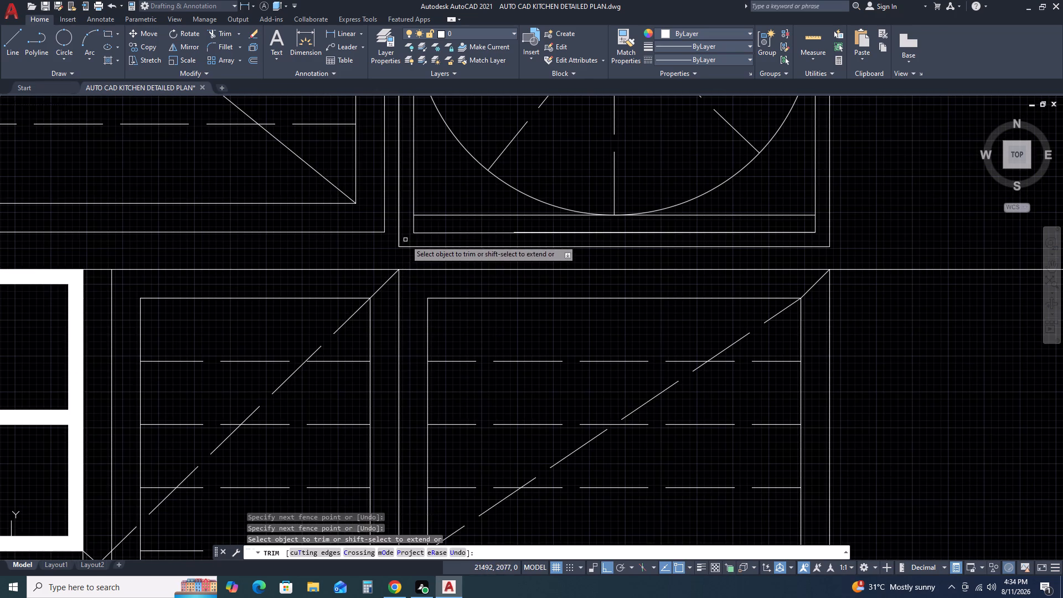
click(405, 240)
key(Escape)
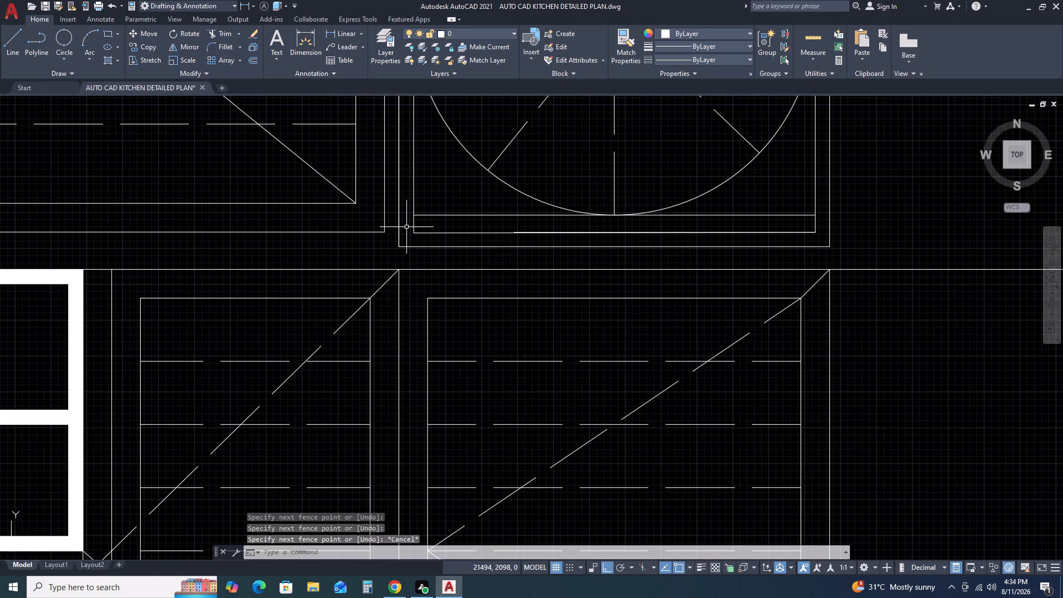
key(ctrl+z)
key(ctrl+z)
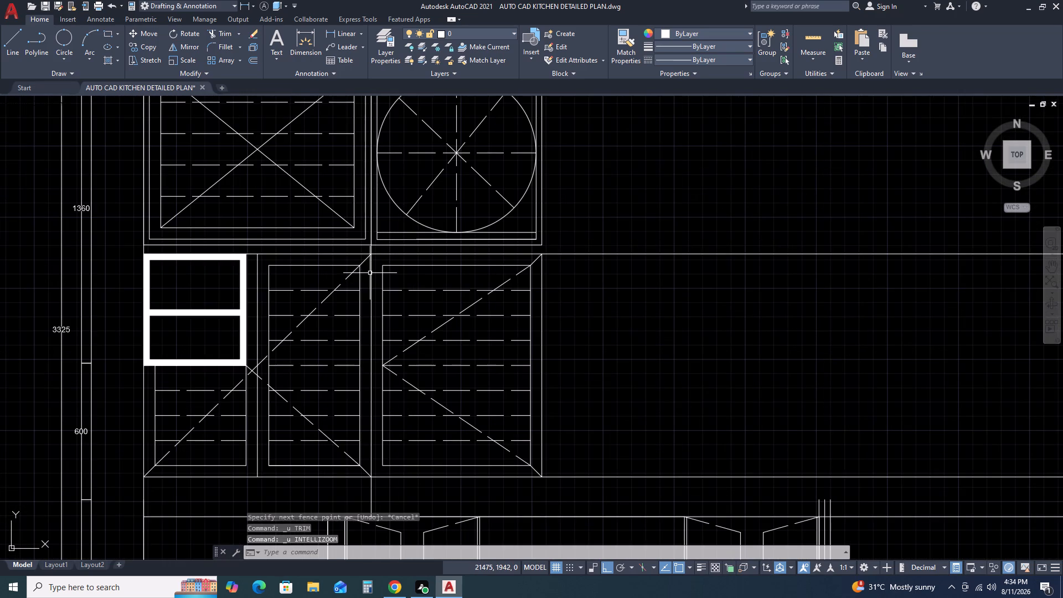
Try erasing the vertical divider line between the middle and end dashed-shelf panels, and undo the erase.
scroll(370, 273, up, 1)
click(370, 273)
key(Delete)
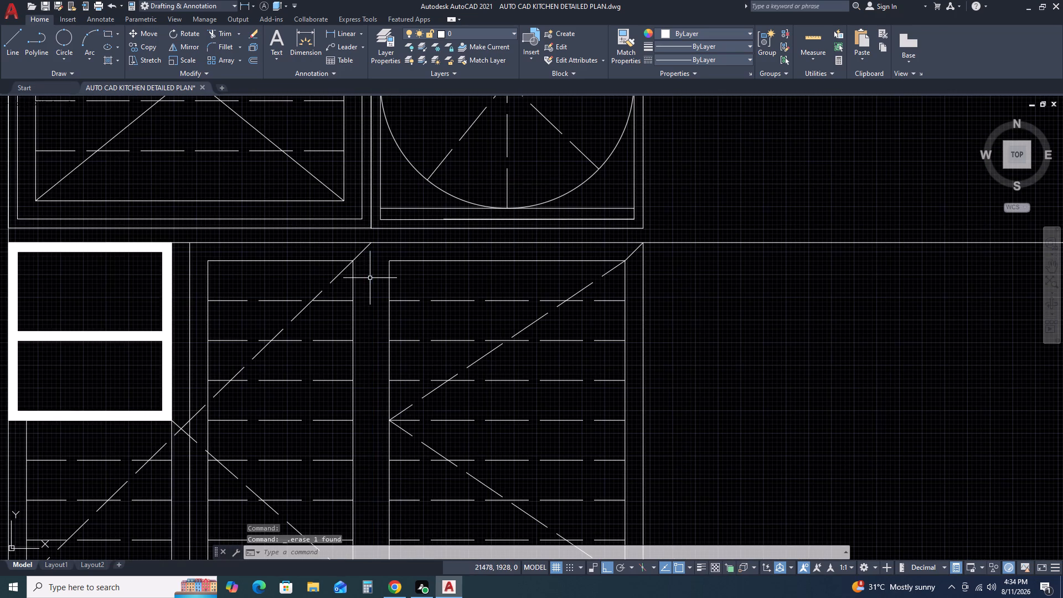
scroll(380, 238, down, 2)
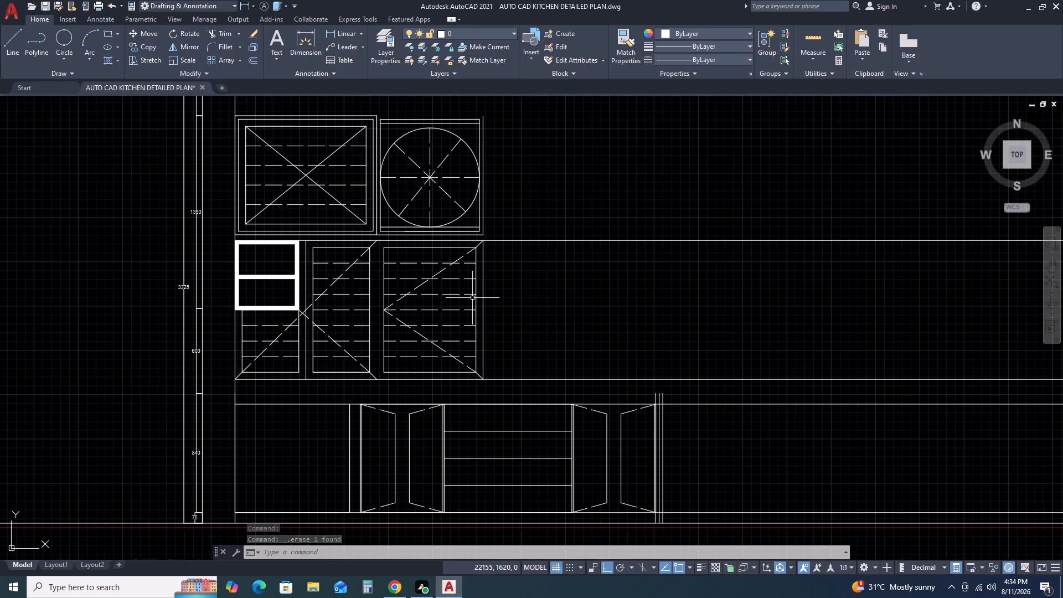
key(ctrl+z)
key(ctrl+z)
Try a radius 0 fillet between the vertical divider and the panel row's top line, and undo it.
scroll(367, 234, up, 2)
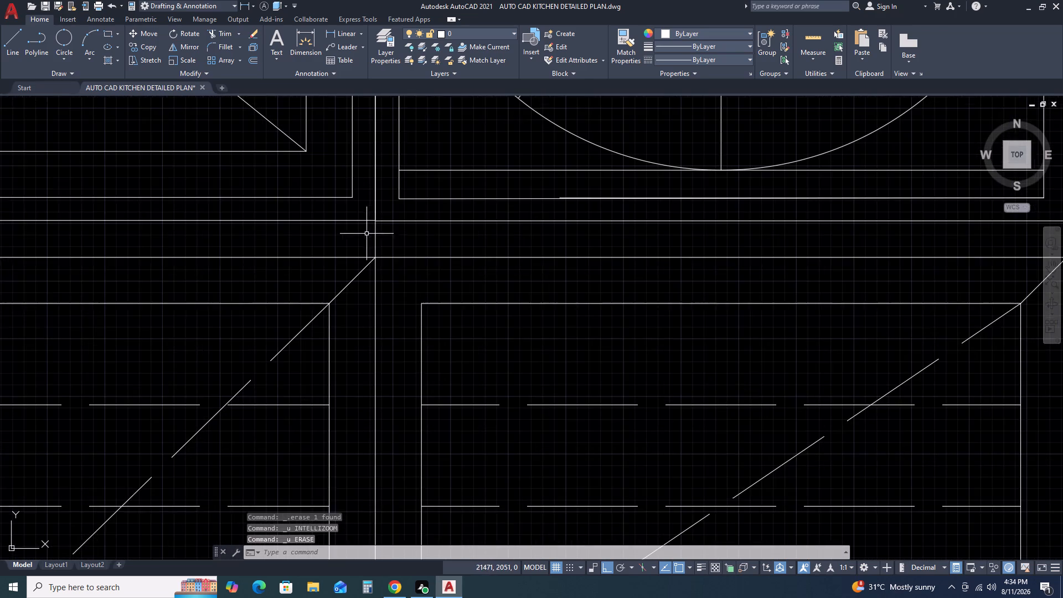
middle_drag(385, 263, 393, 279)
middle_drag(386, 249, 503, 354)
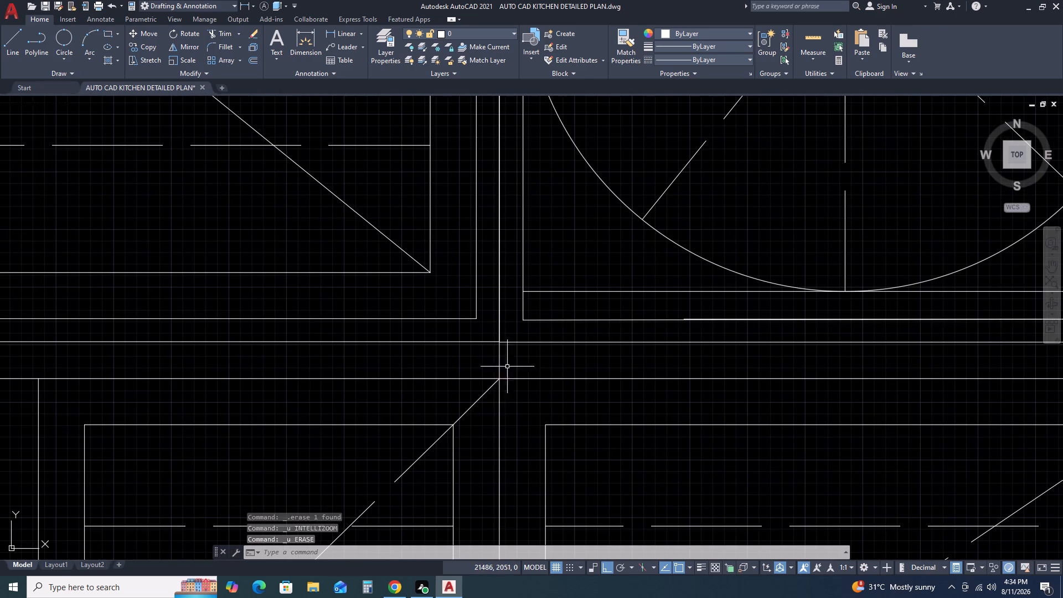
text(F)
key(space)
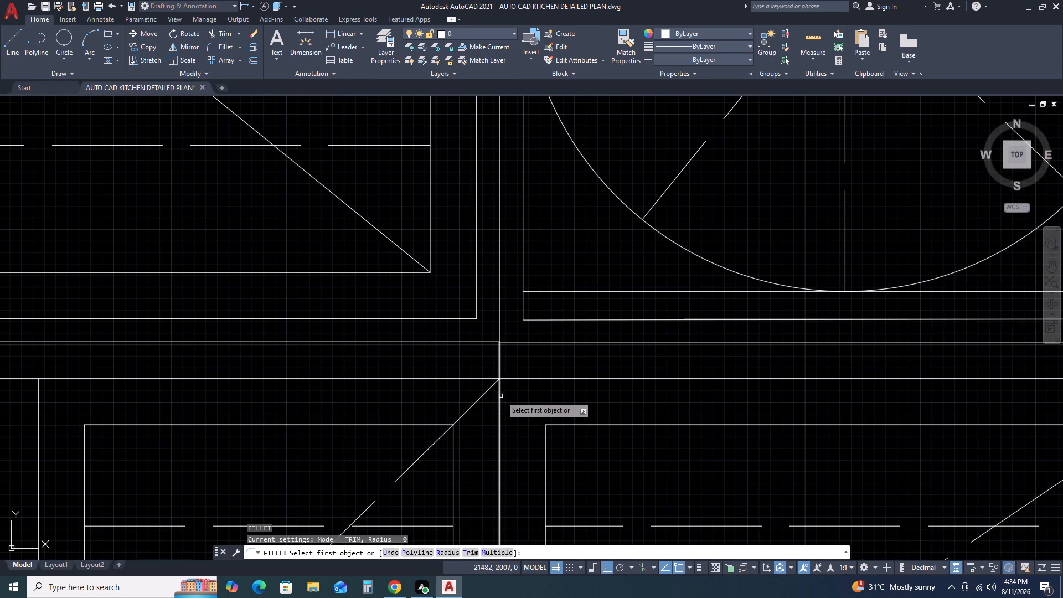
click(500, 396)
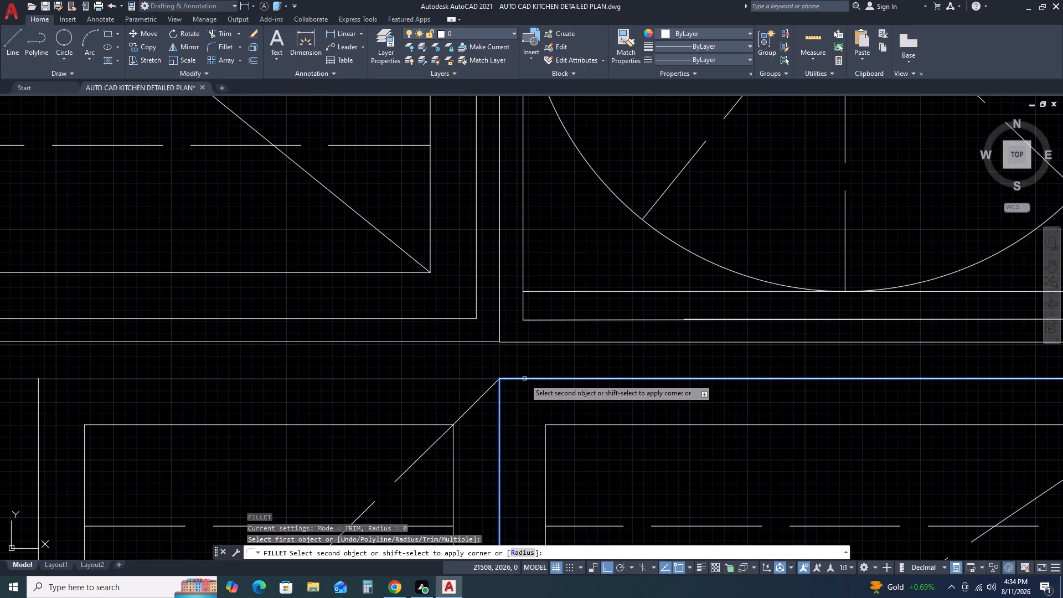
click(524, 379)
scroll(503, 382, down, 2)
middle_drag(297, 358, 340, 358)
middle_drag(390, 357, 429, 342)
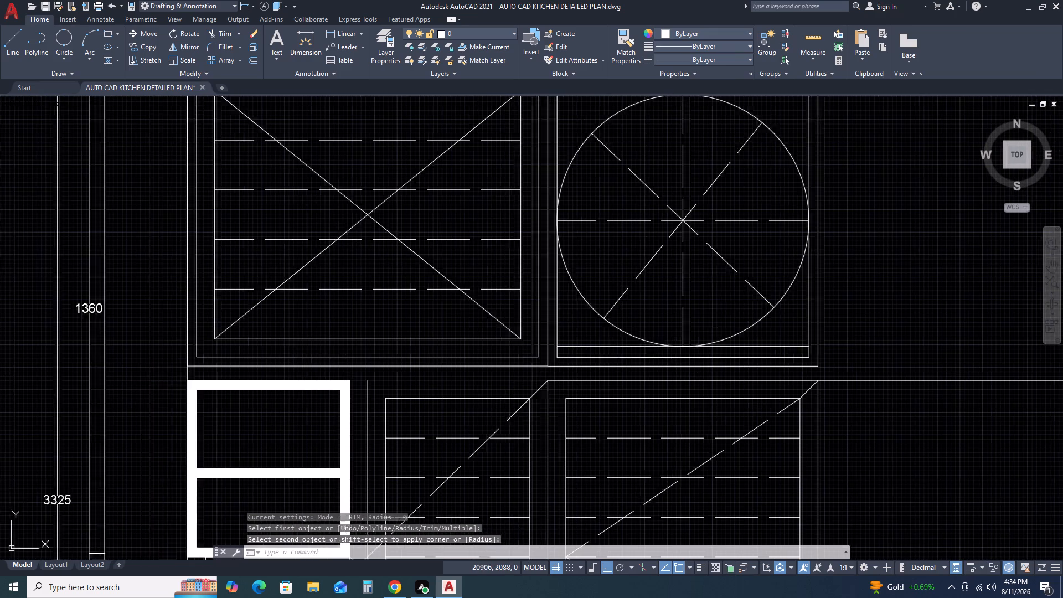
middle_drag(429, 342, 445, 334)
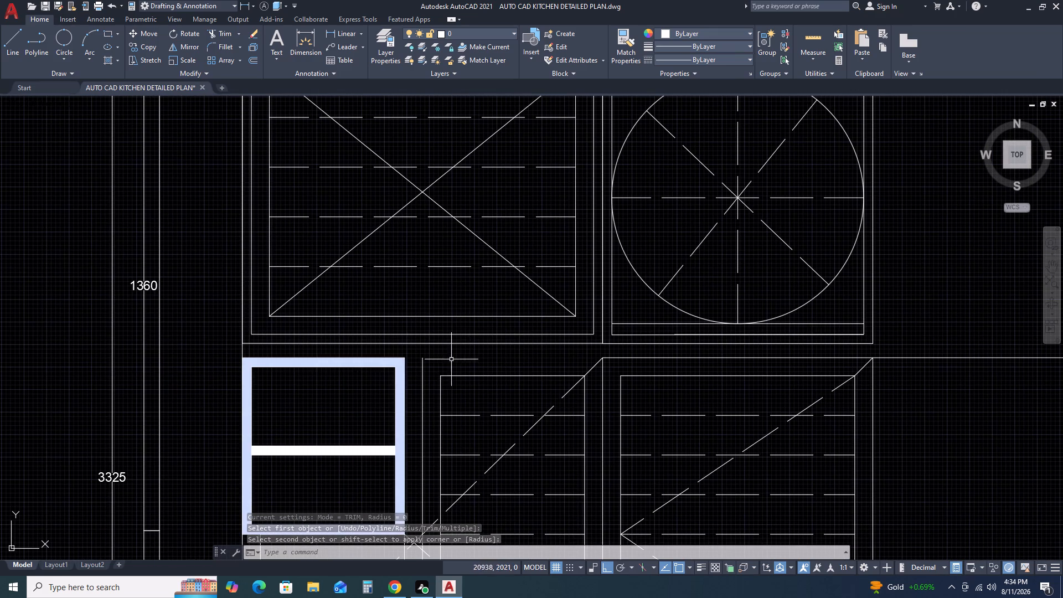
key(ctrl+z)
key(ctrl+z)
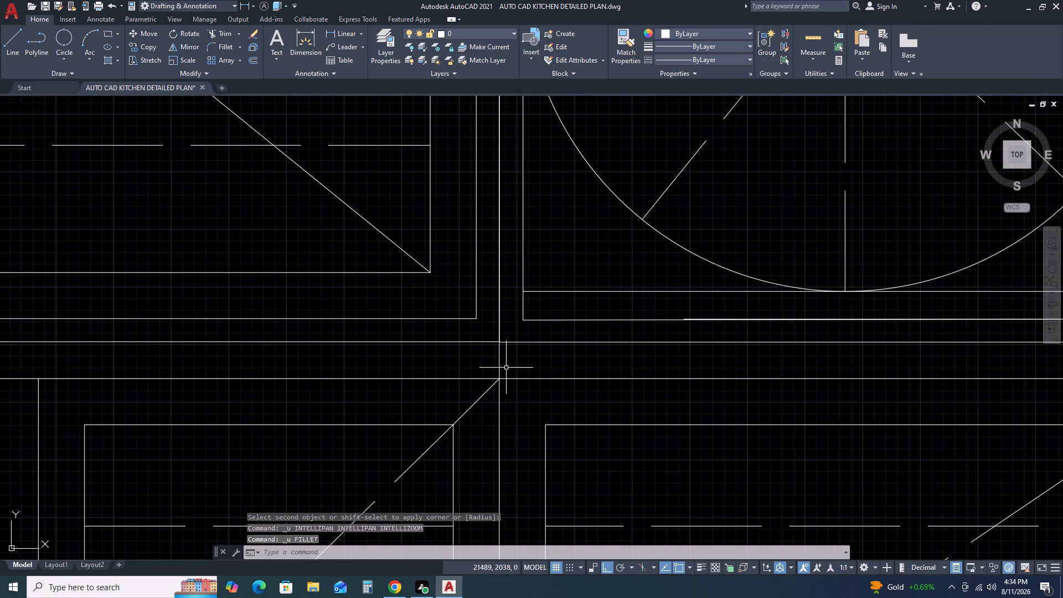
Move the whole panel row, including the solid-hatched compartment, straight up so its top corners meet the bottom edge of the upper units.
middle_click(501, 338)
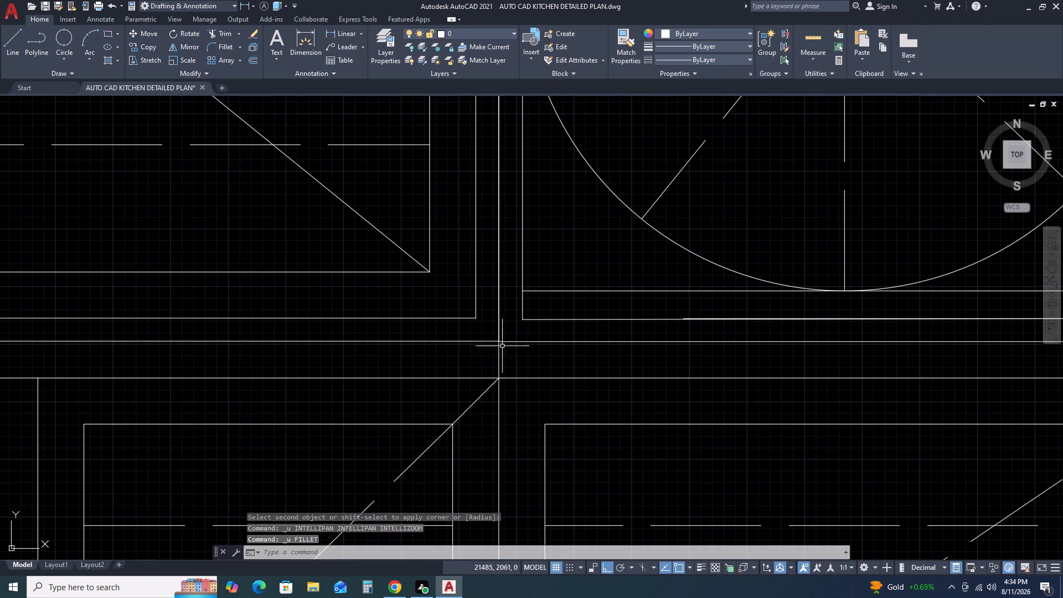
scroll(502, 338, up, 1)
scroll(520, 336, down, 1)
scroll(577, 372, down, 2)
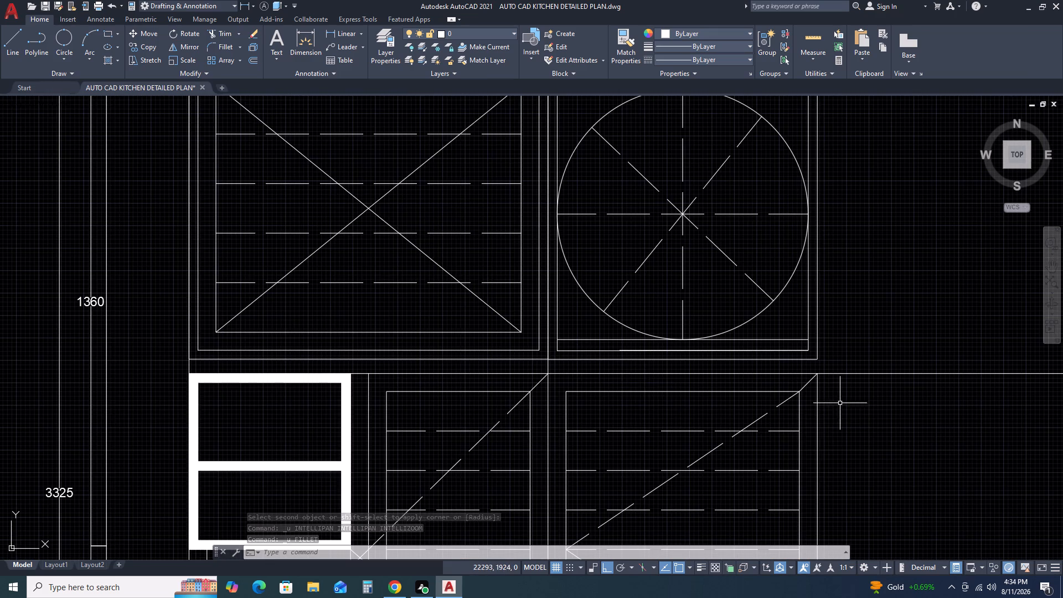
scroll(840, 401, down, 1)
middle_drag(877, 431, 684, 316)
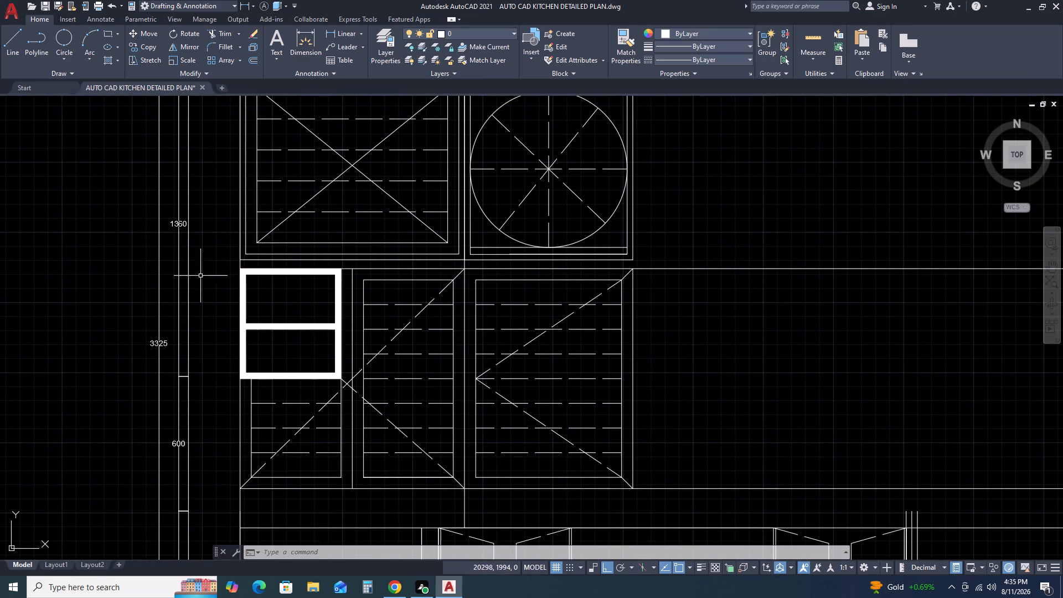
click(222, 264)
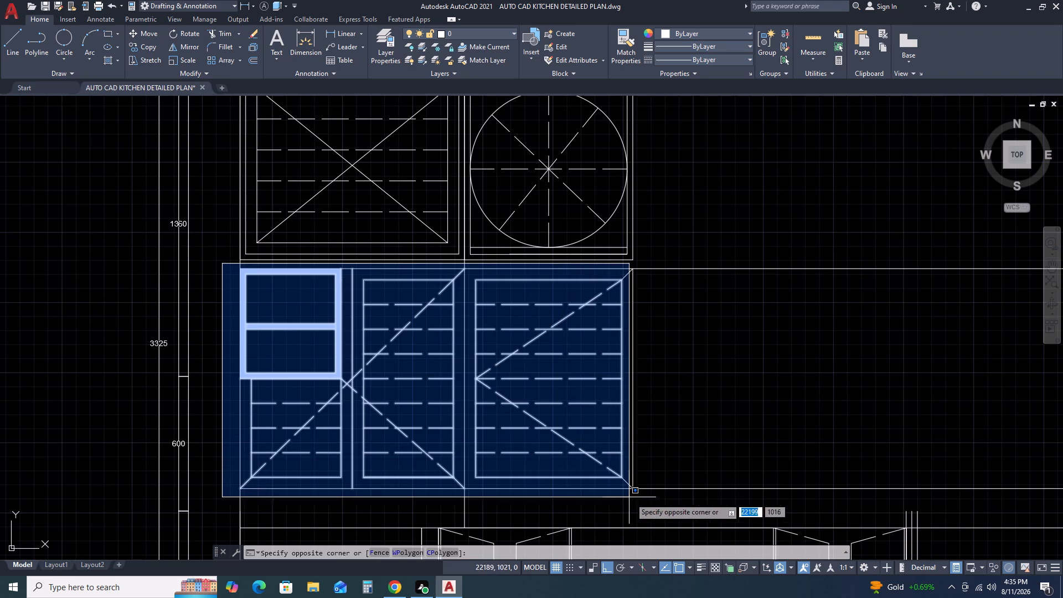
click(645, 499)
text(M)
key(space)
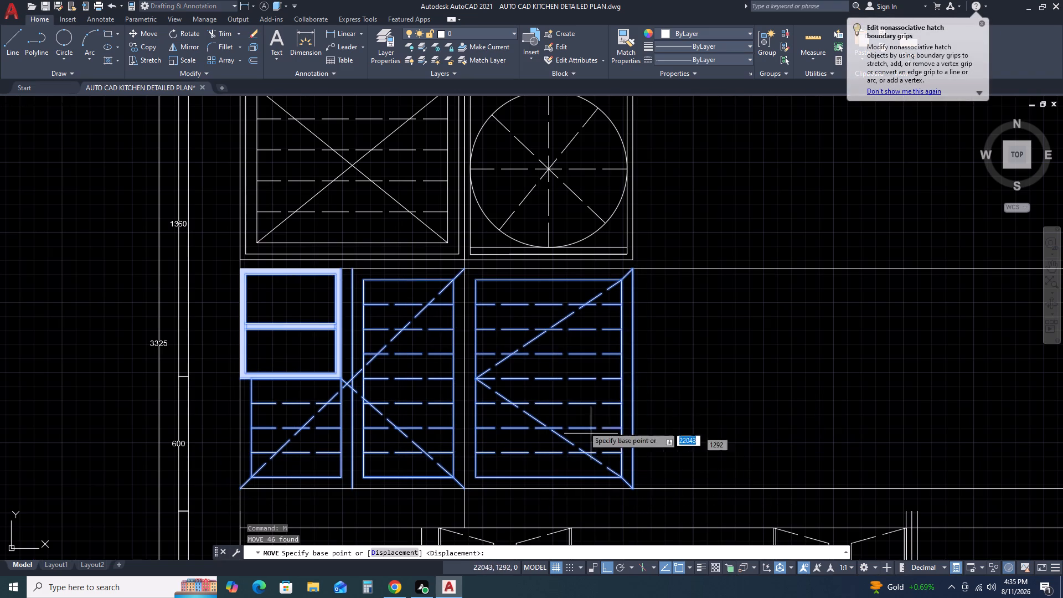
scroll(461, 271, up, 2)
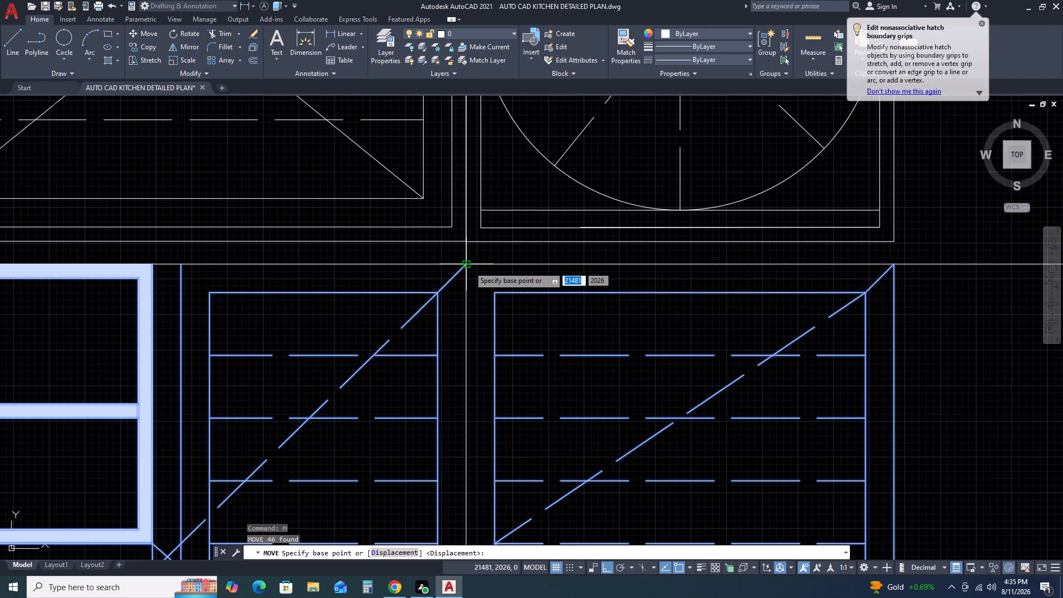
click(469, 266)
click(468, 240)
key(Escape)
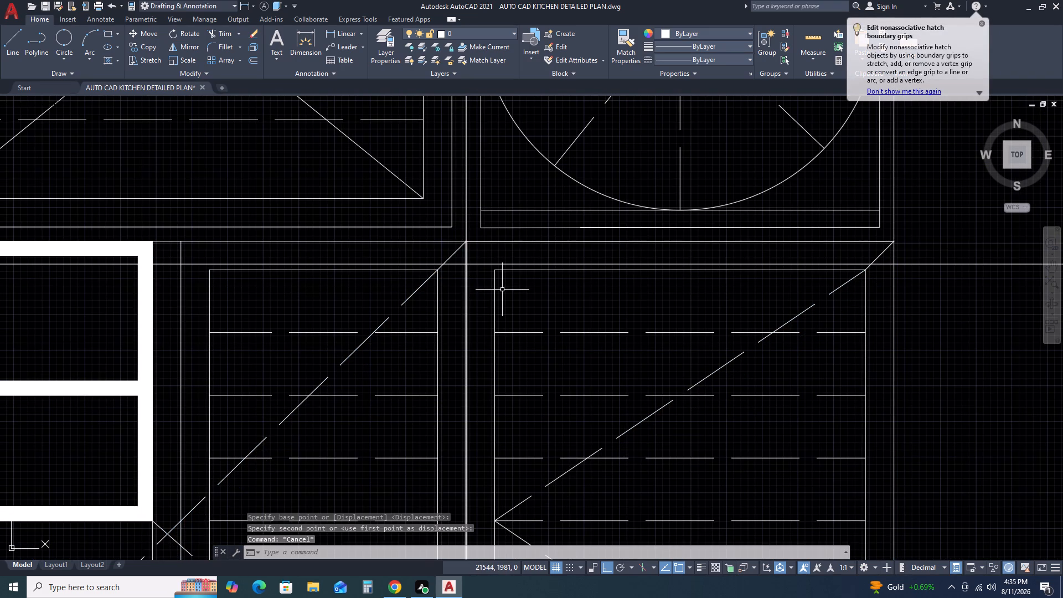
middle_drag(503, 293, 505, 315)
middle_drag(505, 328, 505, 336)
scroll(459, 283, up, 2)
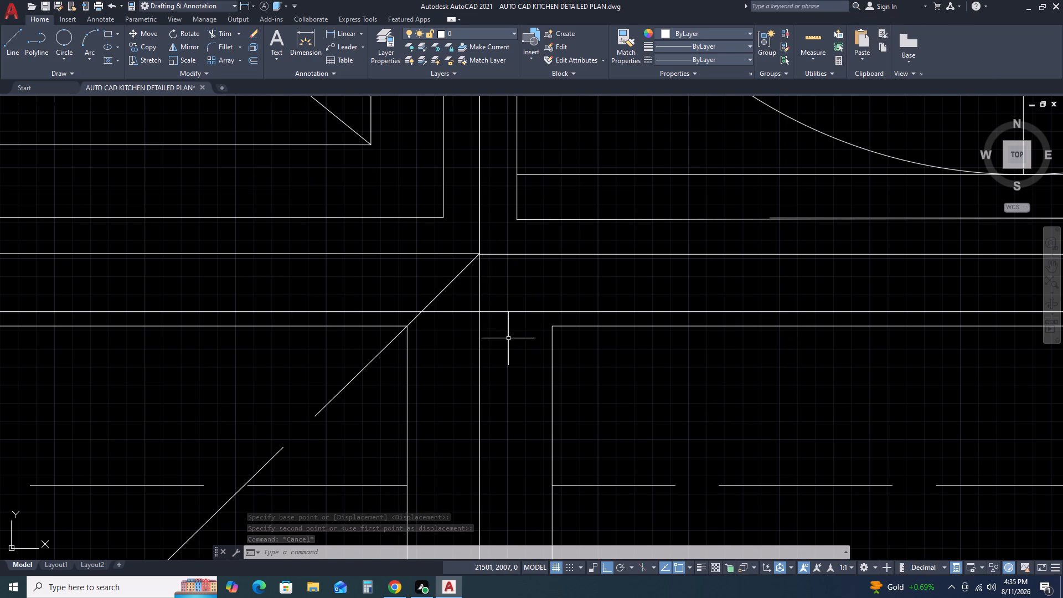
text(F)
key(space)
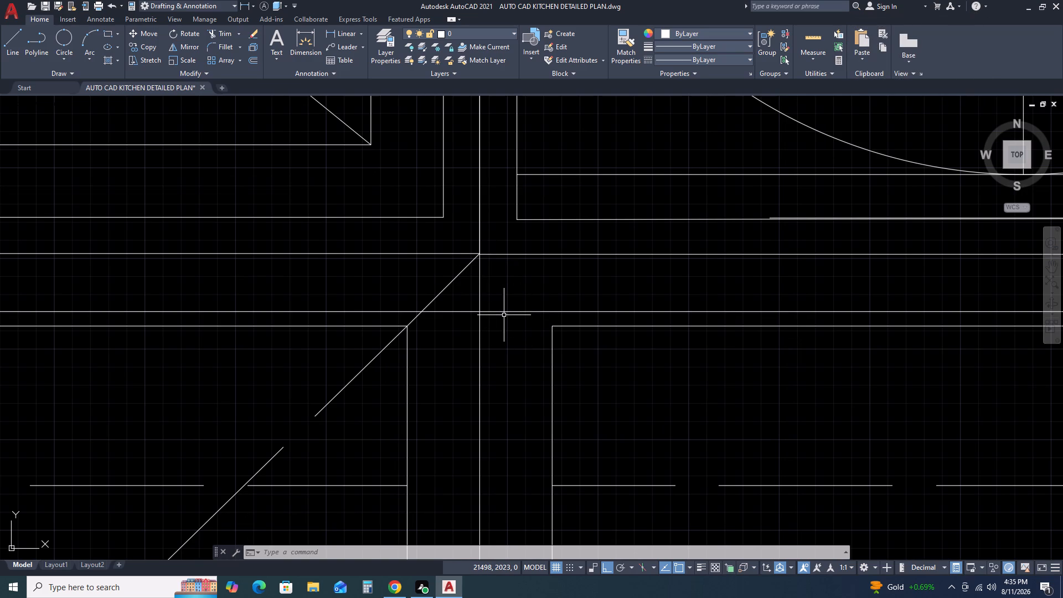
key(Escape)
Offset the vertical divider between the middle and end dashed-shelf panels by 25 to both sides.
click(480, 338)
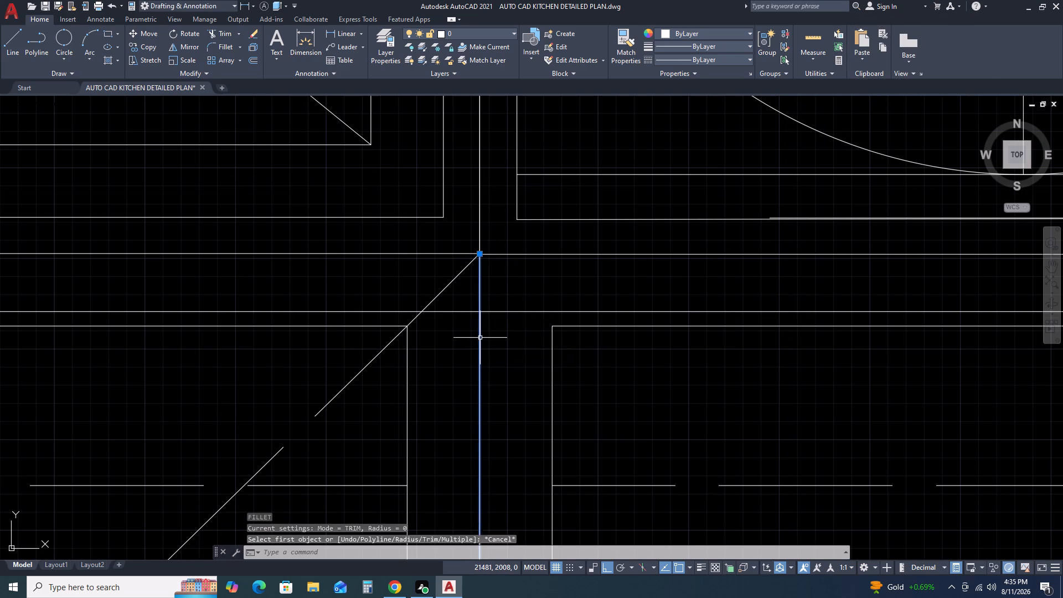
key(o)
key(space)
text(2)
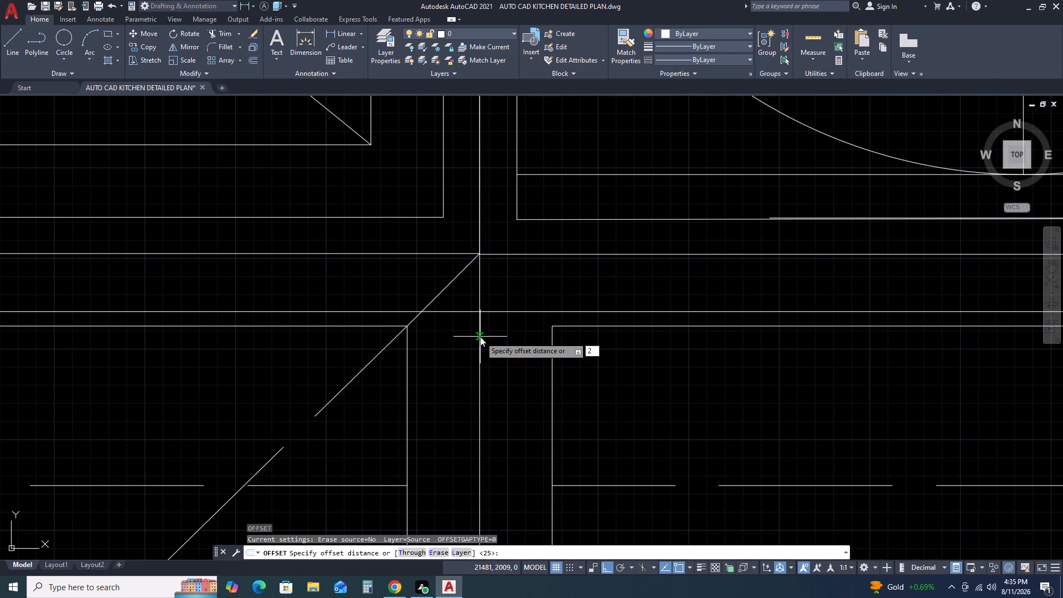
text(5)
key(space)
click(507, 343)
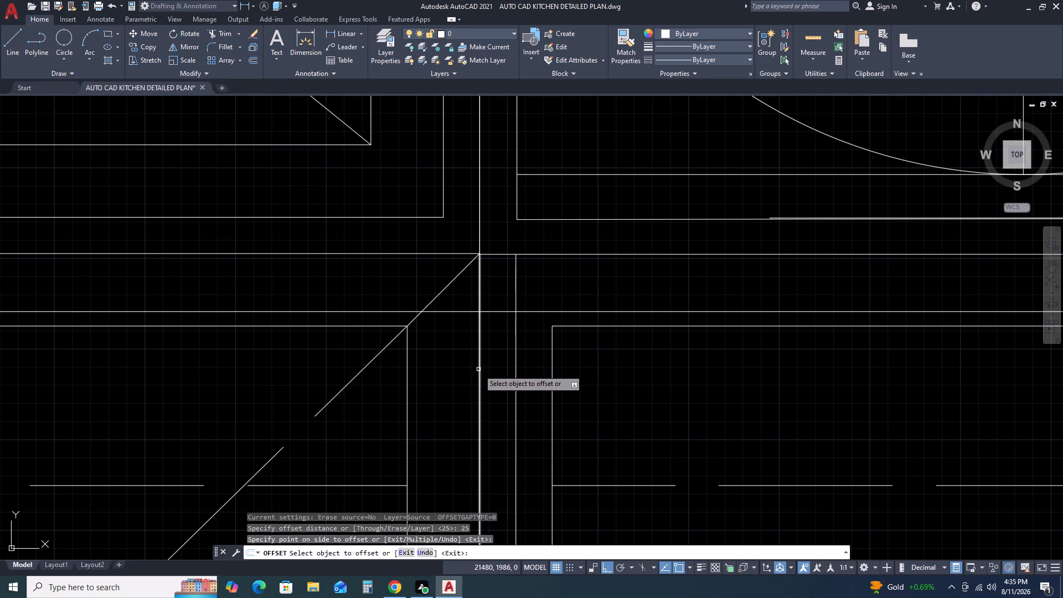
click(478, 369)
click(452, 376)
key(Escape)
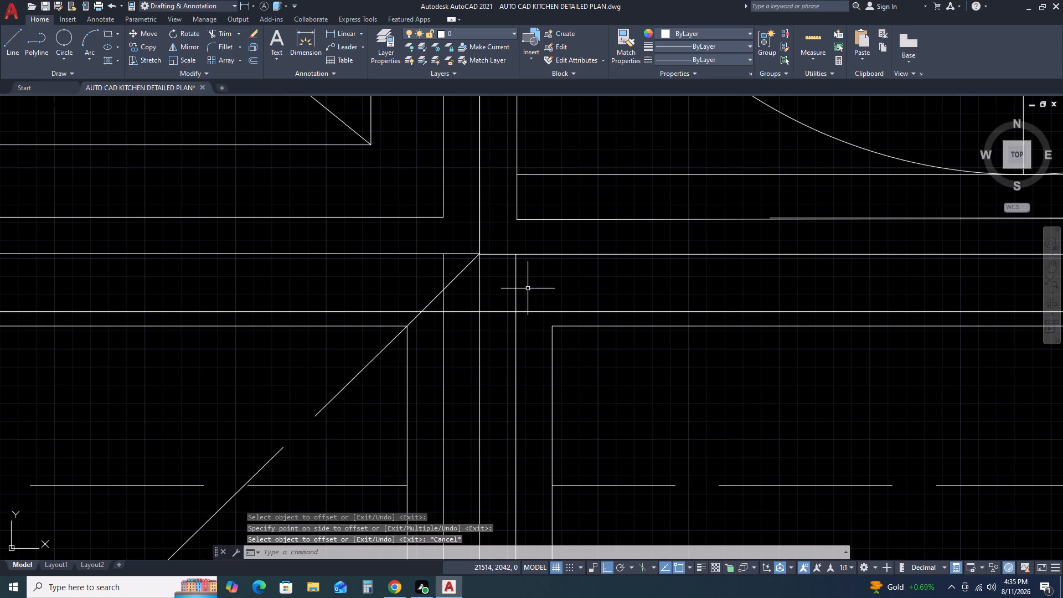
Trim the panel row's top line between the two offset lines, plus the offset and diagonal stubs projecting above it.
text(TR)
key(space)
drag(503, 331, 494, 316)
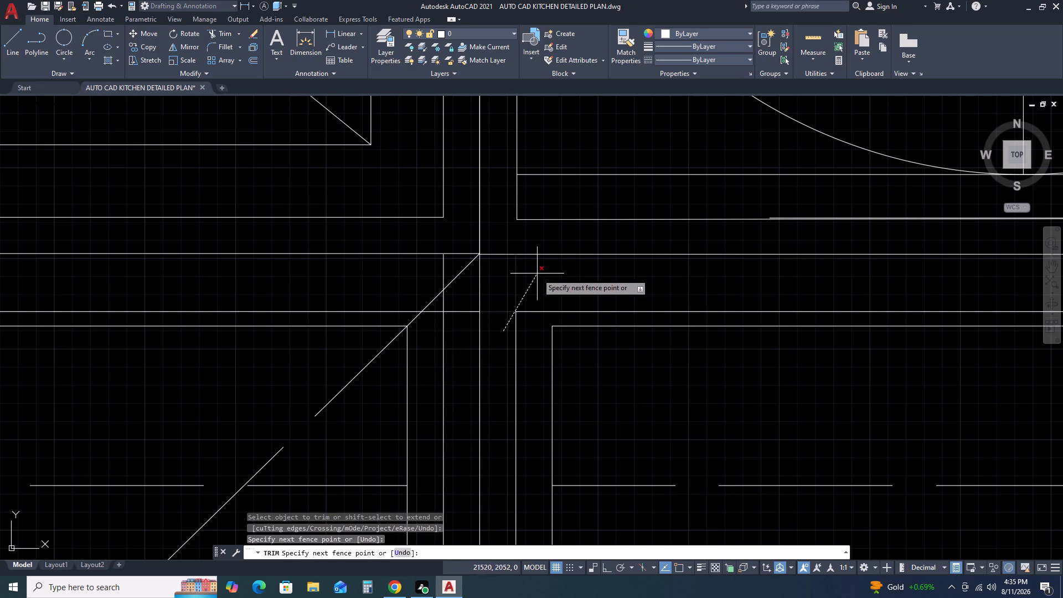
click(537, 274)
drag(465, 328, 465, 318)
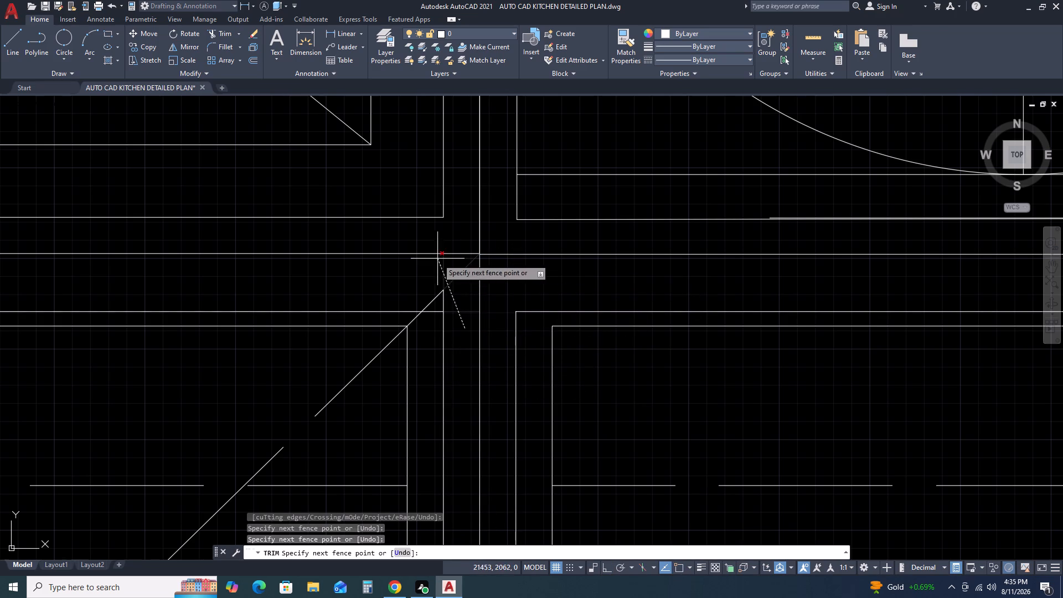
click(434, 261)
click(452, 296)
click(429, 295)
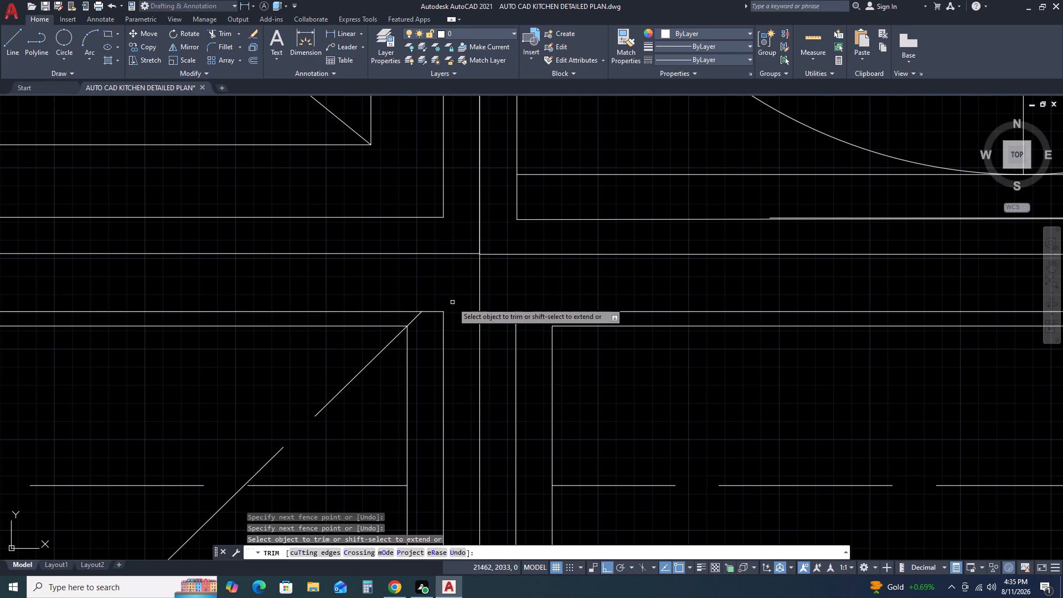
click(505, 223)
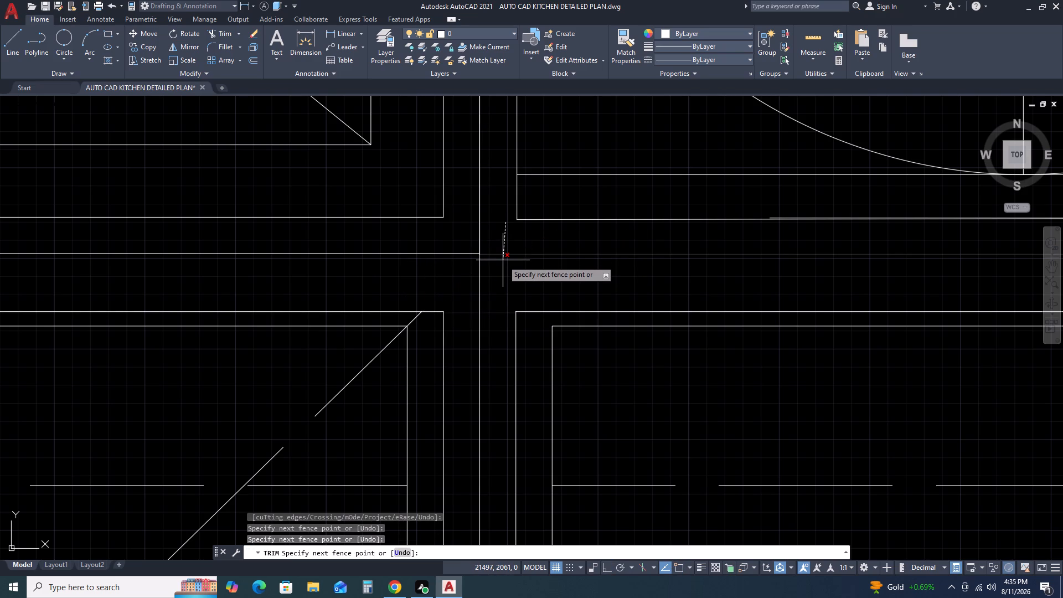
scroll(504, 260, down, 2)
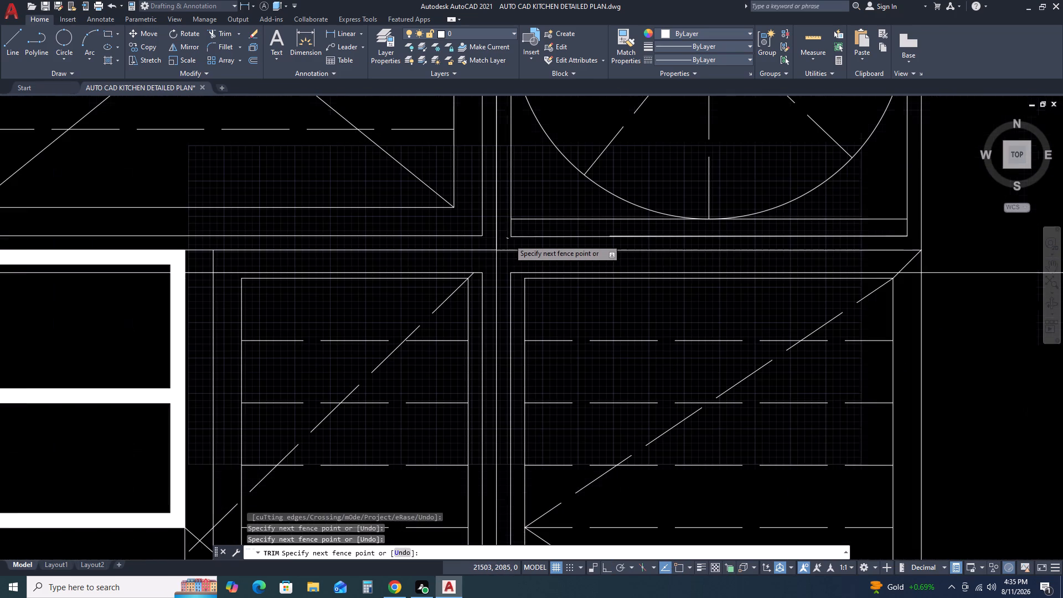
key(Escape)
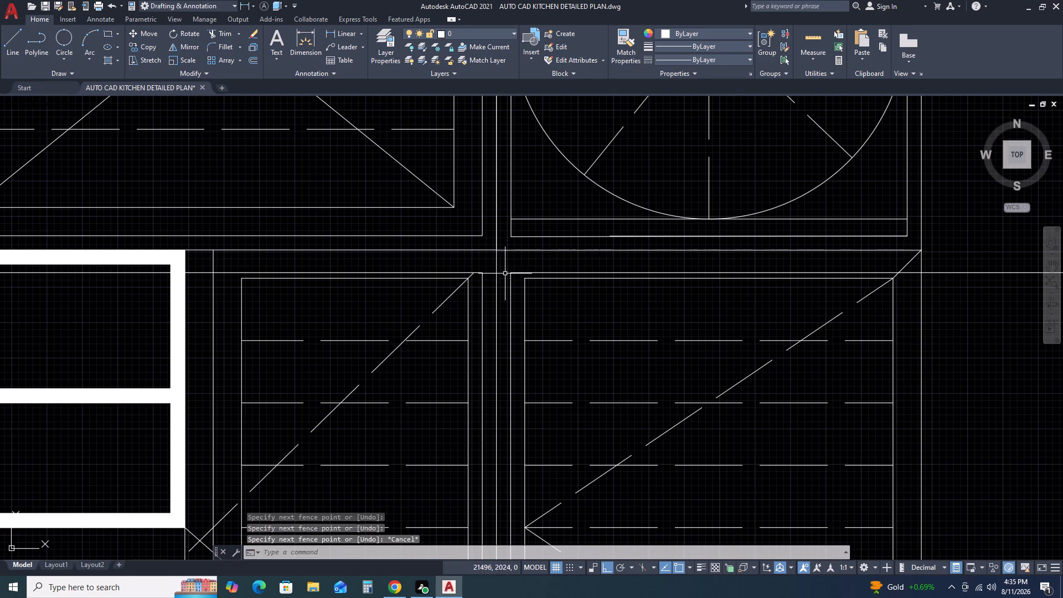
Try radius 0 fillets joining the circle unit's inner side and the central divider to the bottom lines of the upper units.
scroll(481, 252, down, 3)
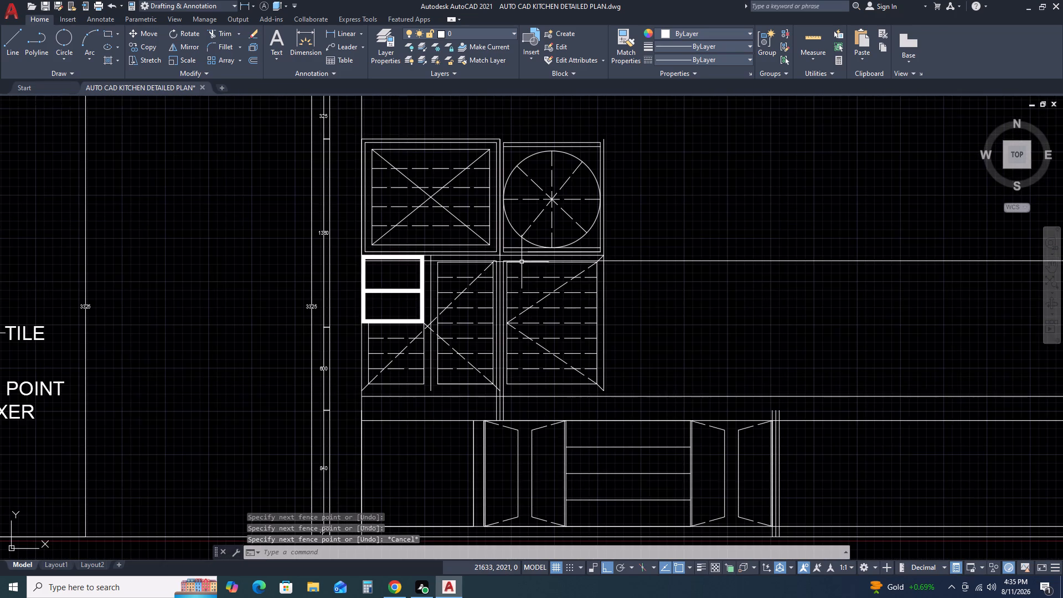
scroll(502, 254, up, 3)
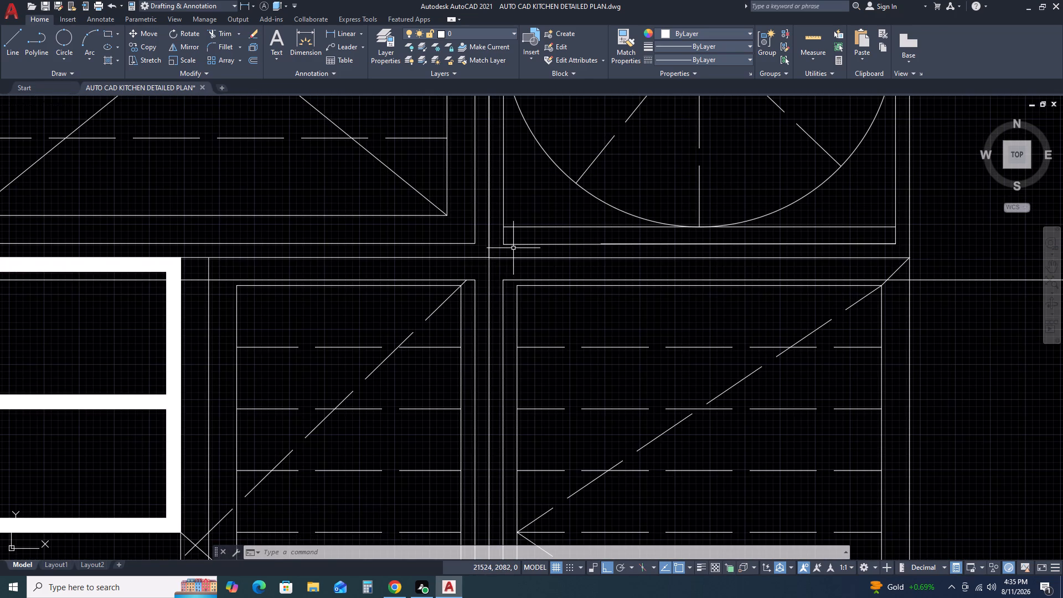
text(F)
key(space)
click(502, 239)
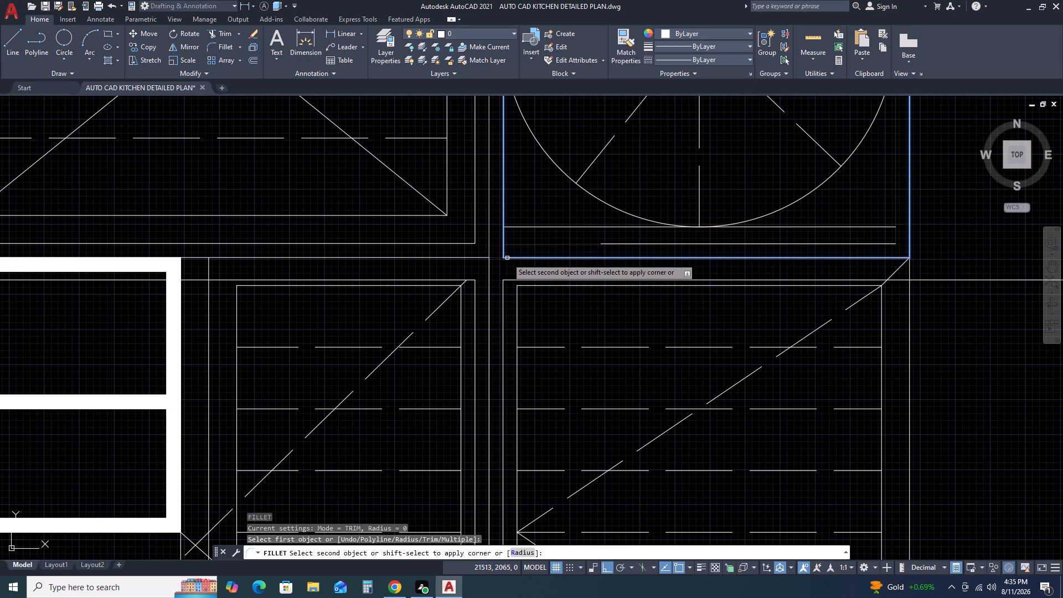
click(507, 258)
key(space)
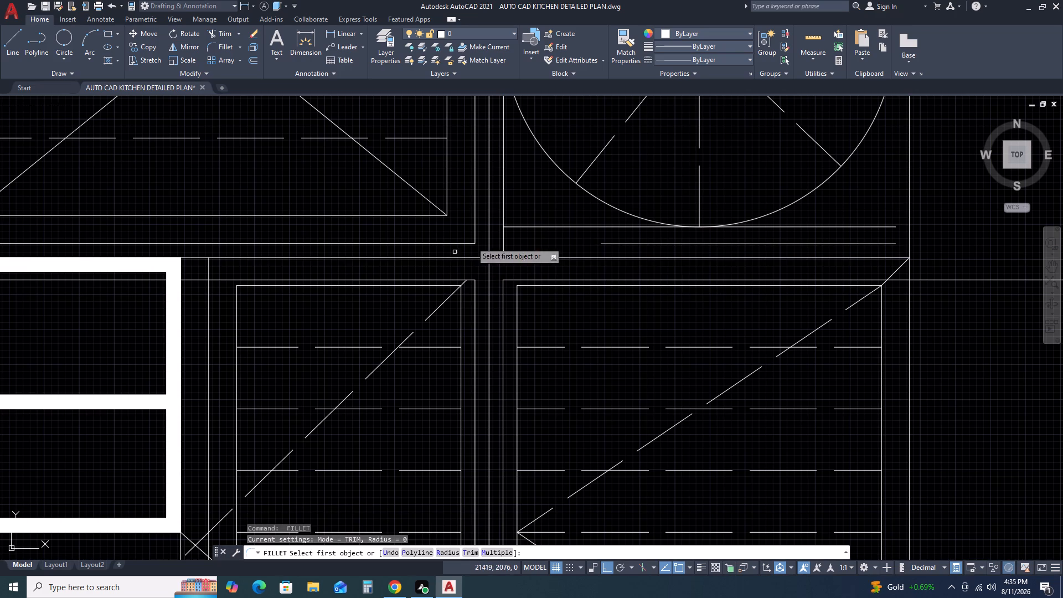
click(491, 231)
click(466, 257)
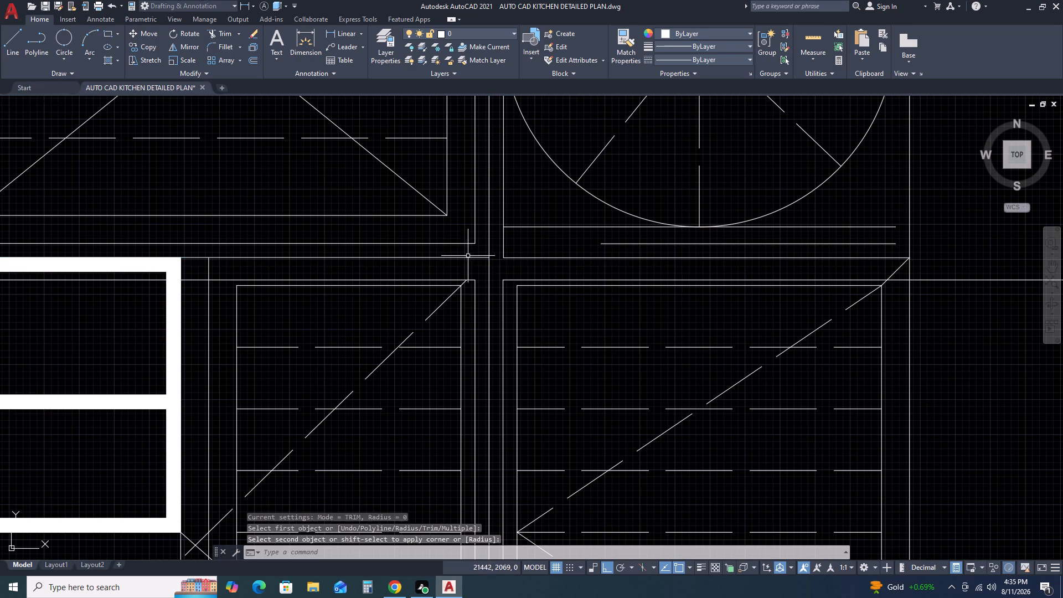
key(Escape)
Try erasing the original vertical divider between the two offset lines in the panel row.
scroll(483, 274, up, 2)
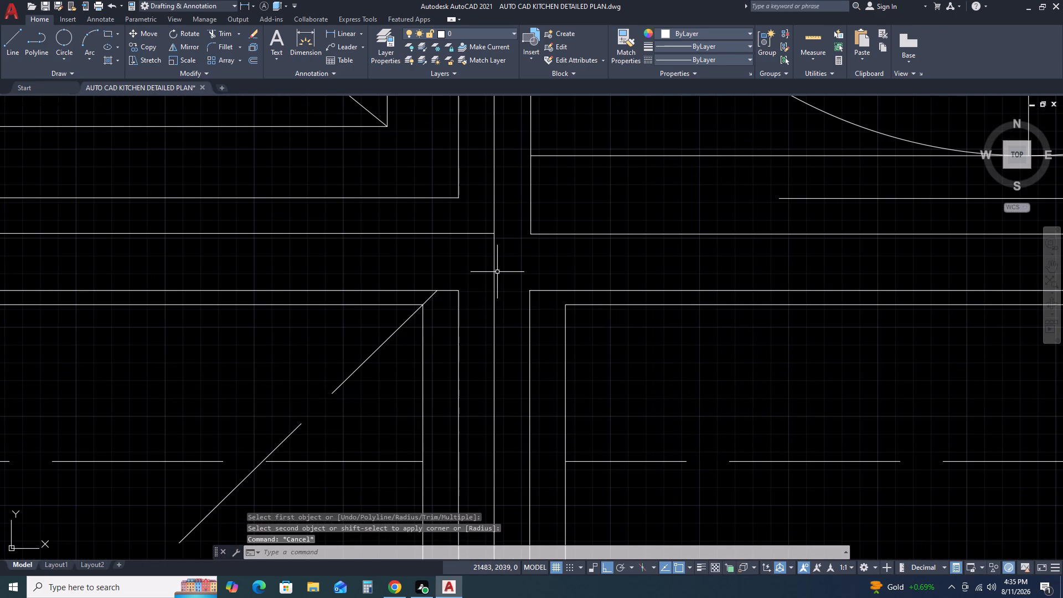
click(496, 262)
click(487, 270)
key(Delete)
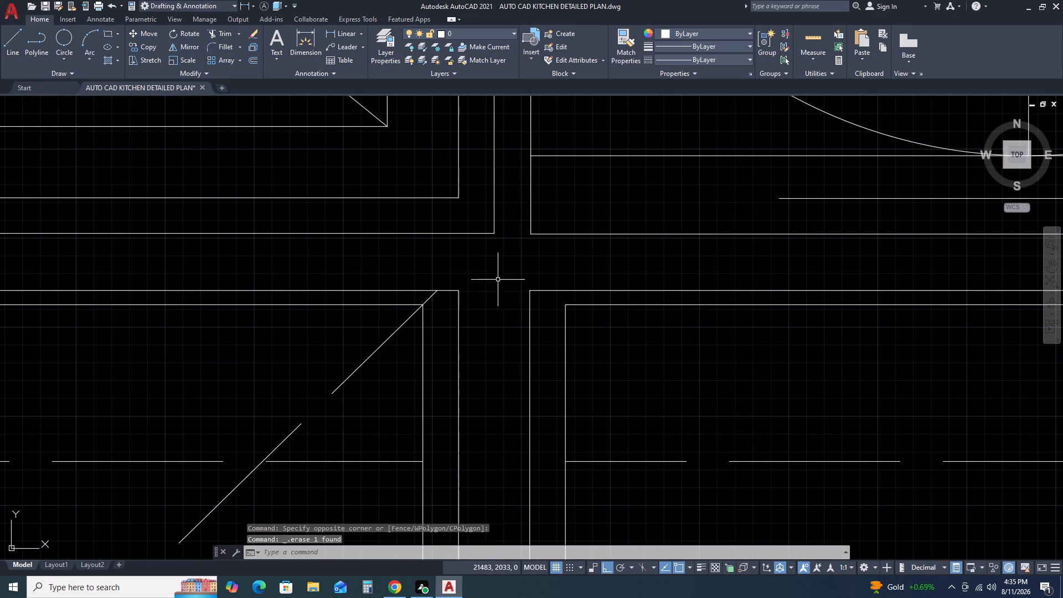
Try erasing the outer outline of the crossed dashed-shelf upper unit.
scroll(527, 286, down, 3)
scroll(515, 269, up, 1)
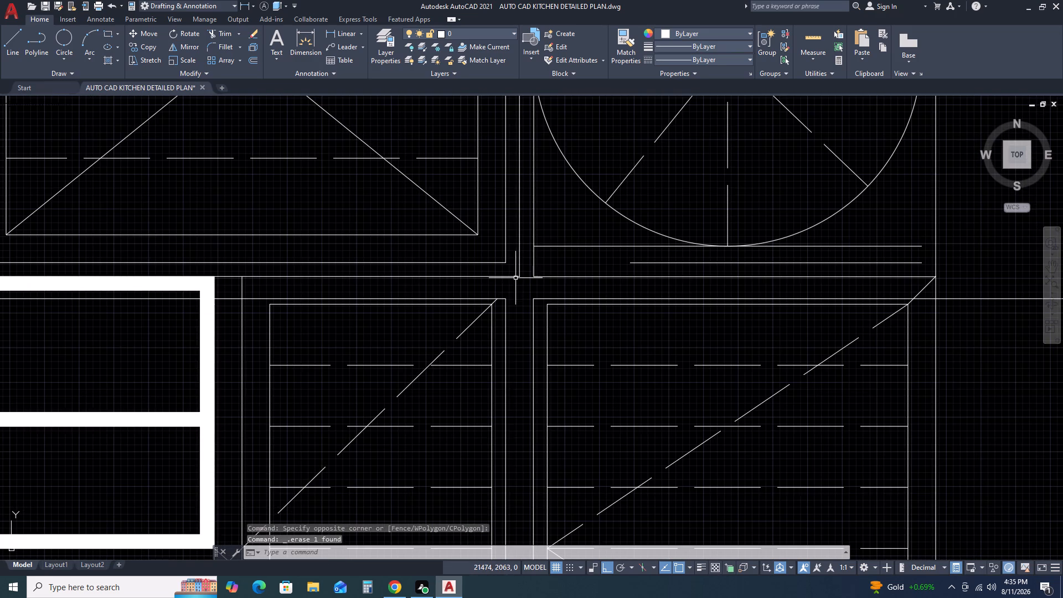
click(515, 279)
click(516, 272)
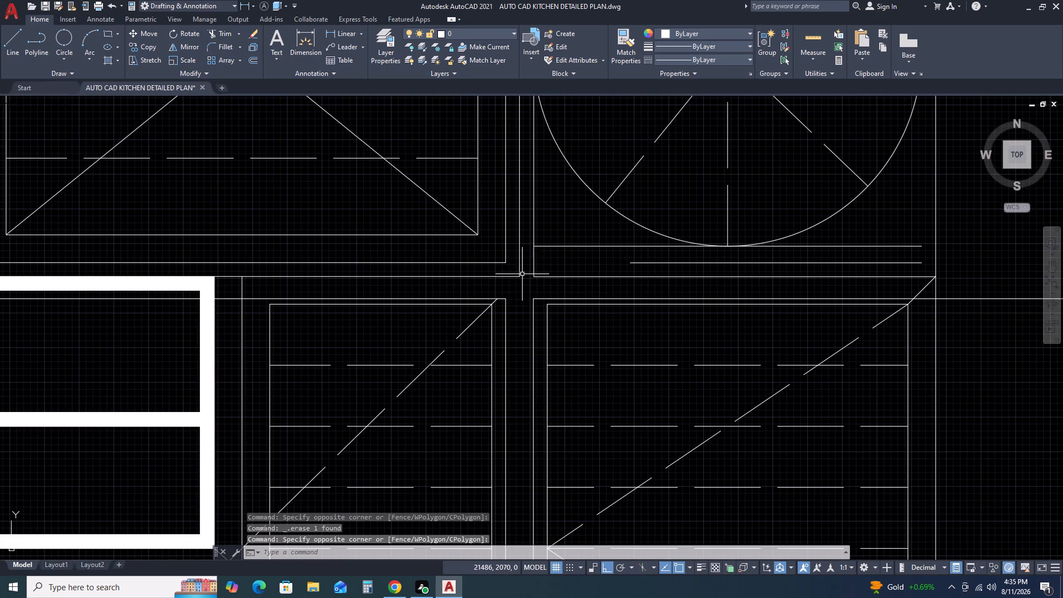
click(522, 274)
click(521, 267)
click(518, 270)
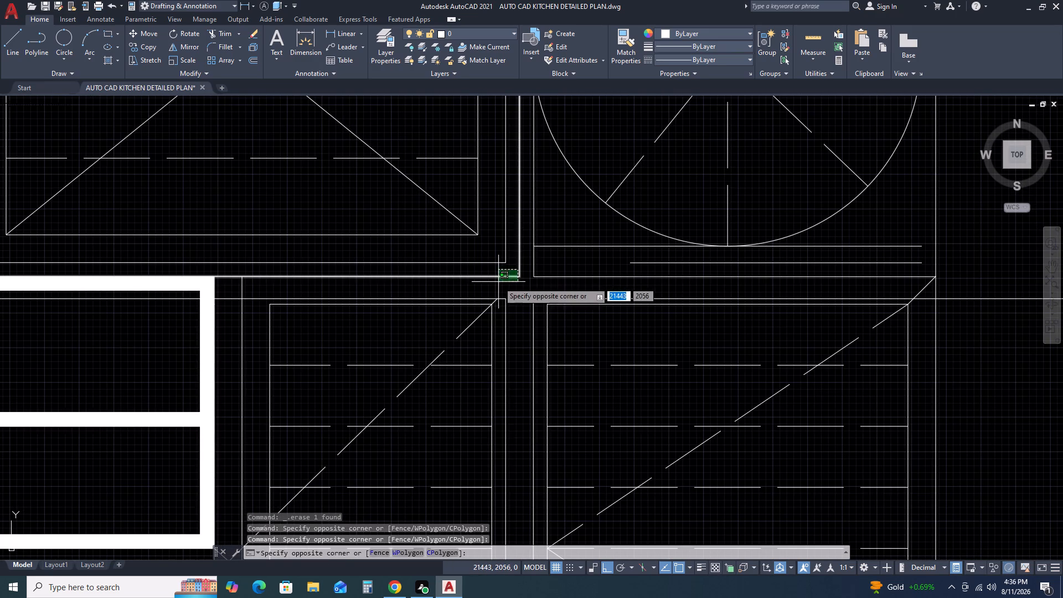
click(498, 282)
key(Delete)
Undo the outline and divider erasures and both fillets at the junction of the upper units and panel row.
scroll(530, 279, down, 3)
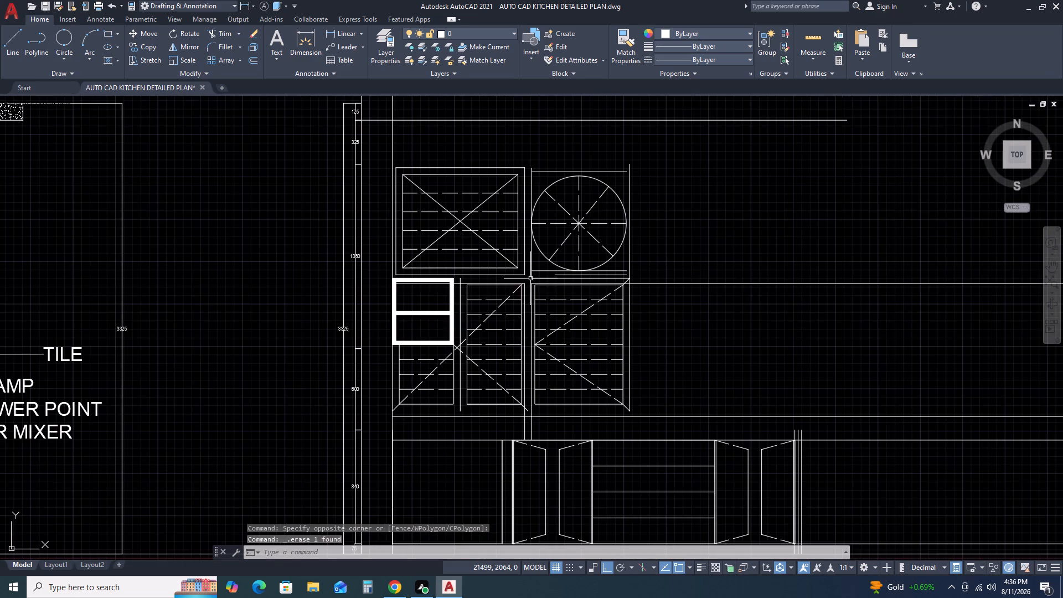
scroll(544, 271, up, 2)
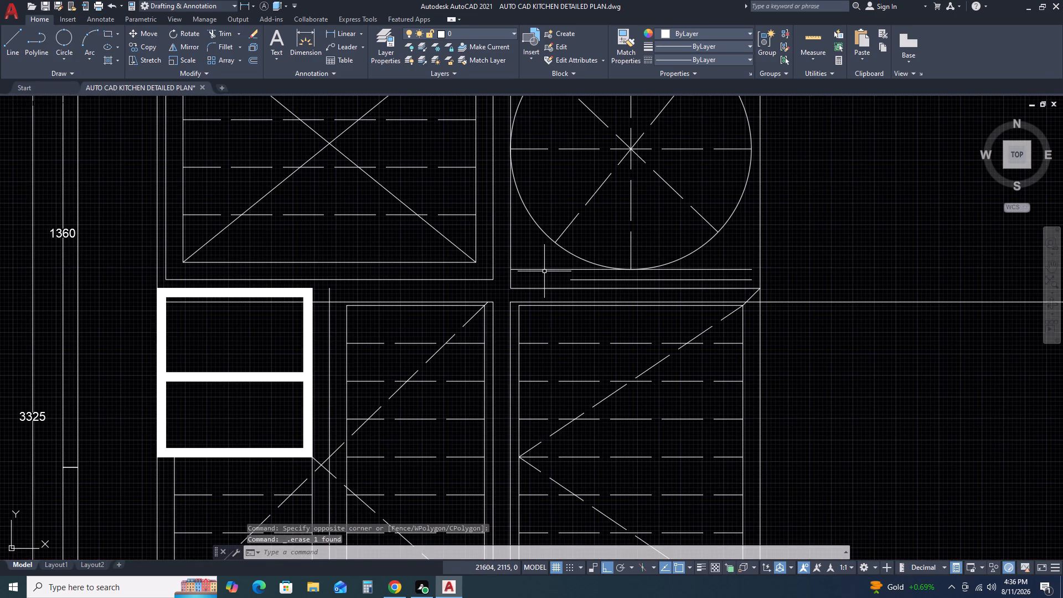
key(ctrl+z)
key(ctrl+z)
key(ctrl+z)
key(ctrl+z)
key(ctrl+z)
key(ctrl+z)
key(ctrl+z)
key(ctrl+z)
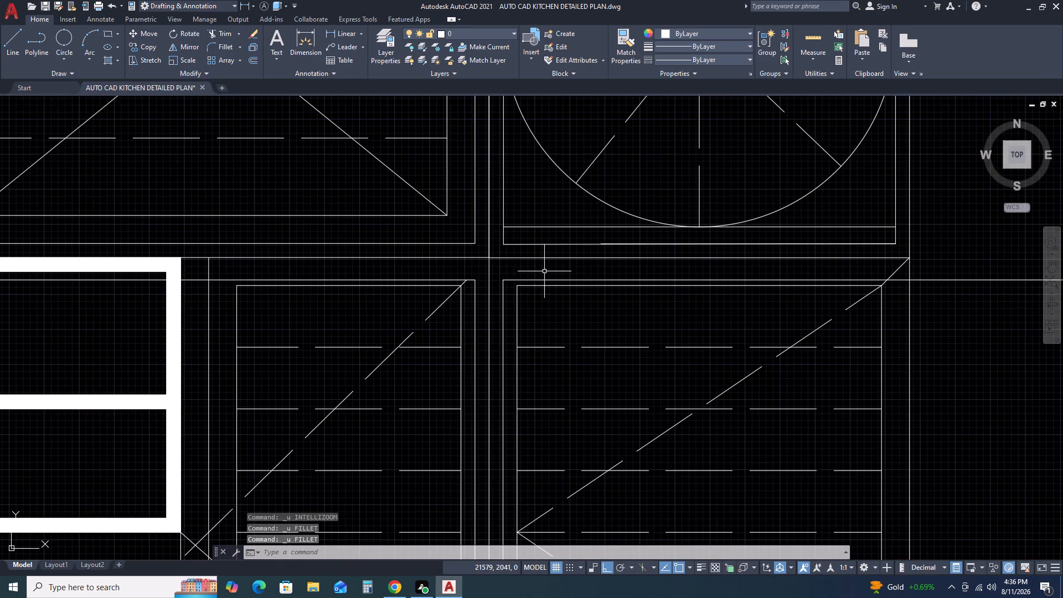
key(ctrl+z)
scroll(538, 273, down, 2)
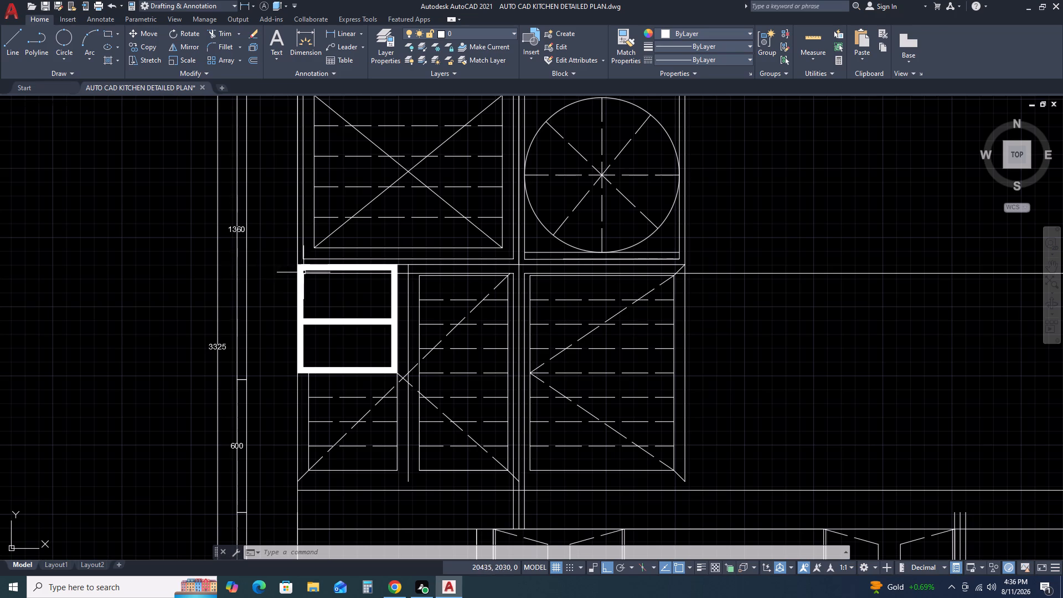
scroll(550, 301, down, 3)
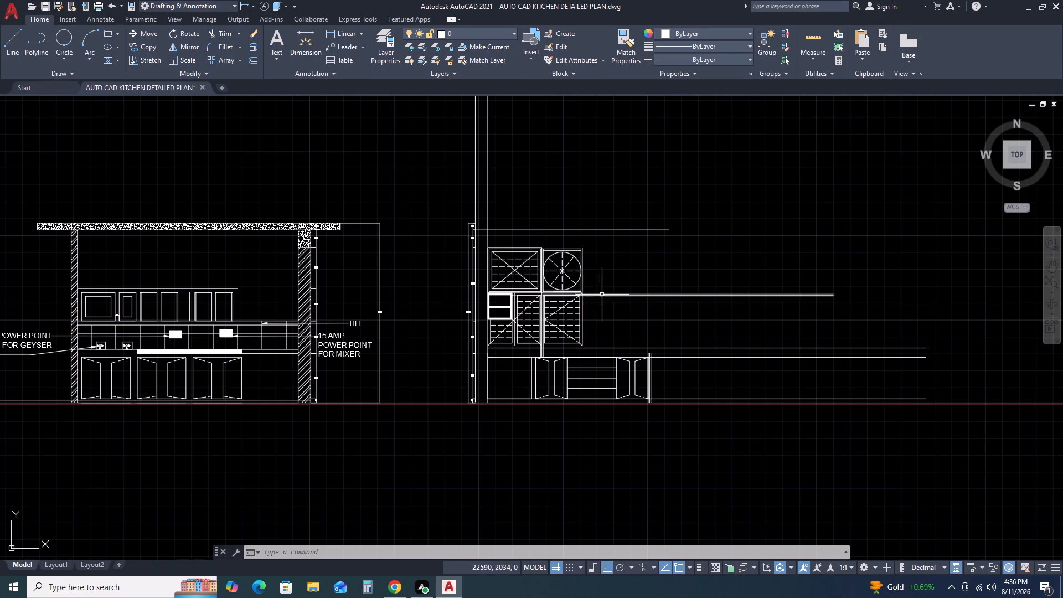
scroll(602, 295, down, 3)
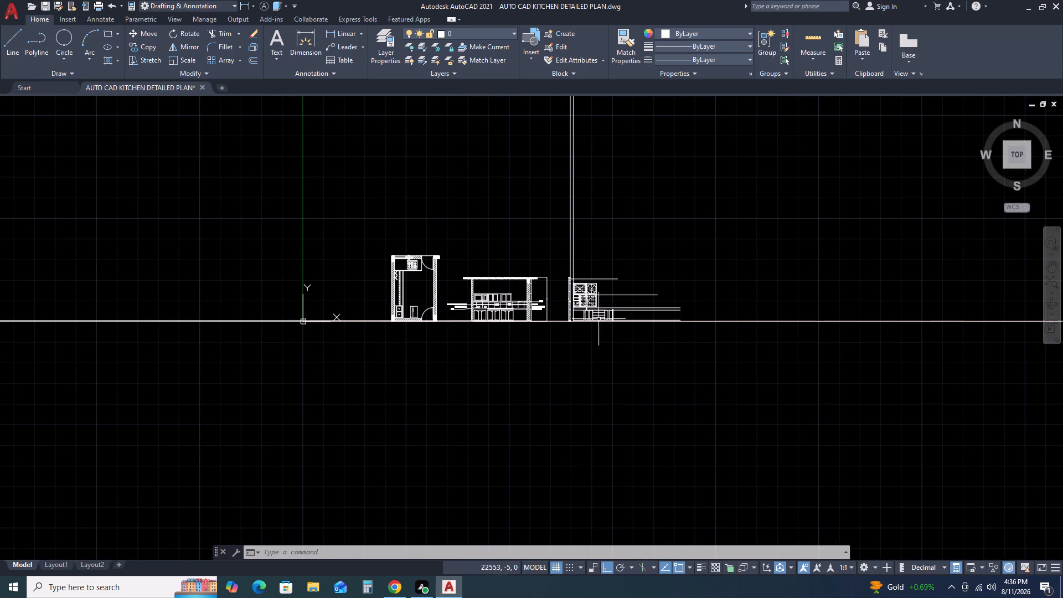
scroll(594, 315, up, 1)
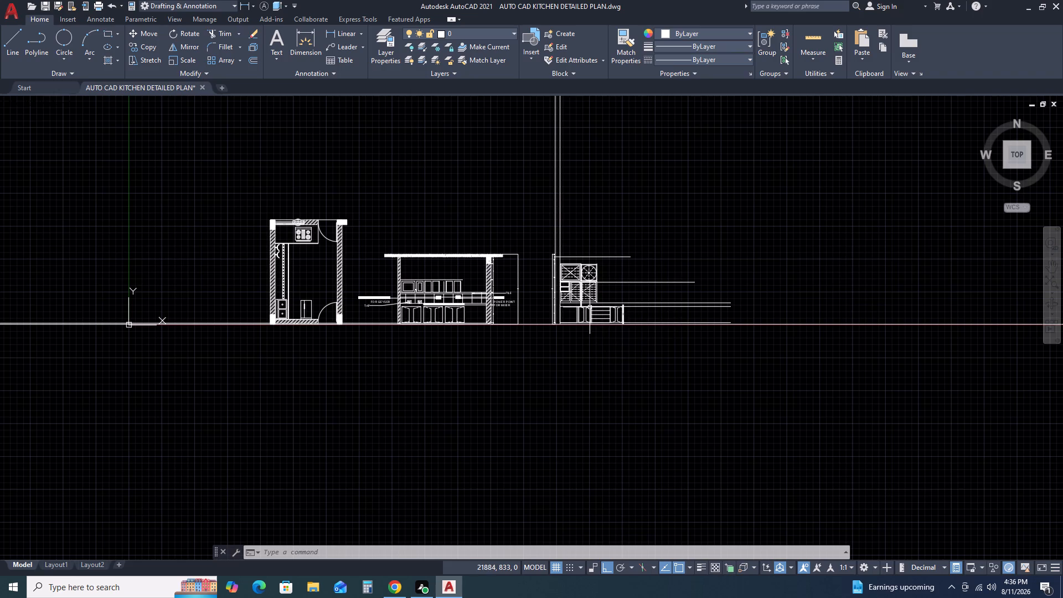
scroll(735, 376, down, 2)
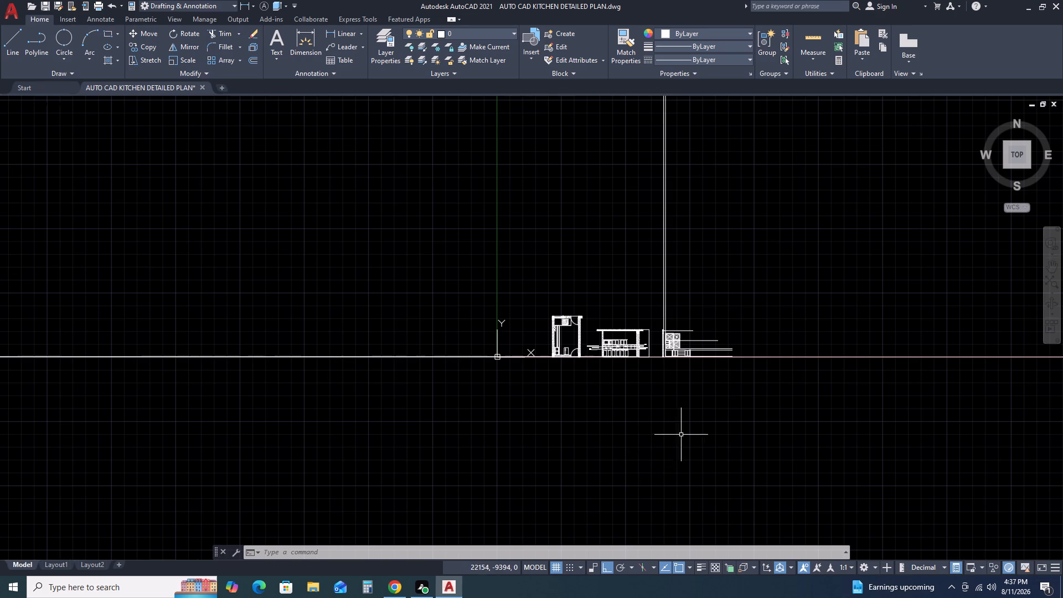
Draw a horizontal line closing the top of the circle unit, from its outer side to the crossed shelf unit's upper corner.
scroll(643, 338, up, 5)
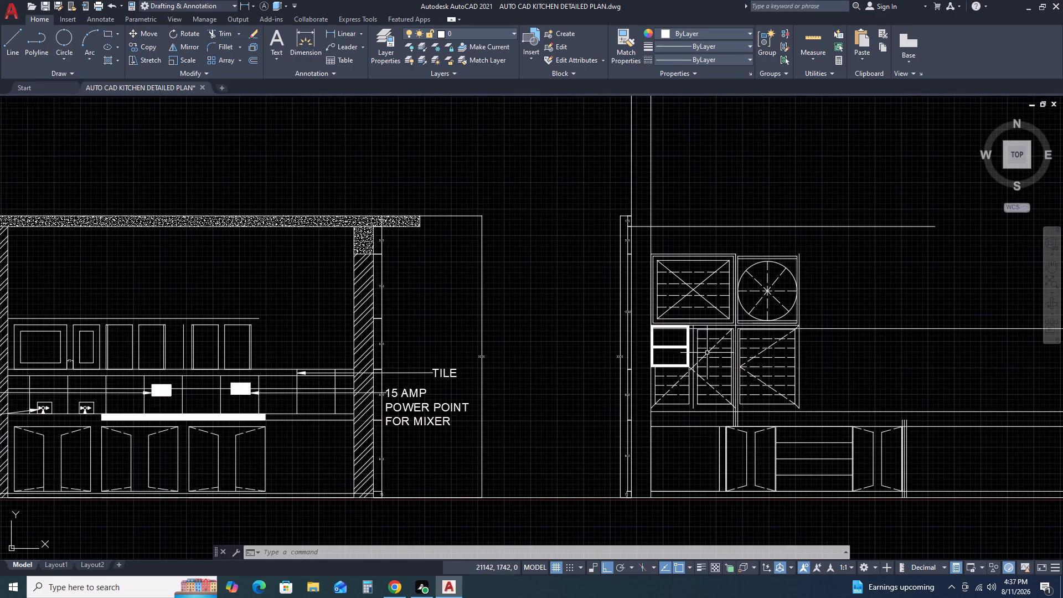
middle_drag(865, 400, 608, 349)
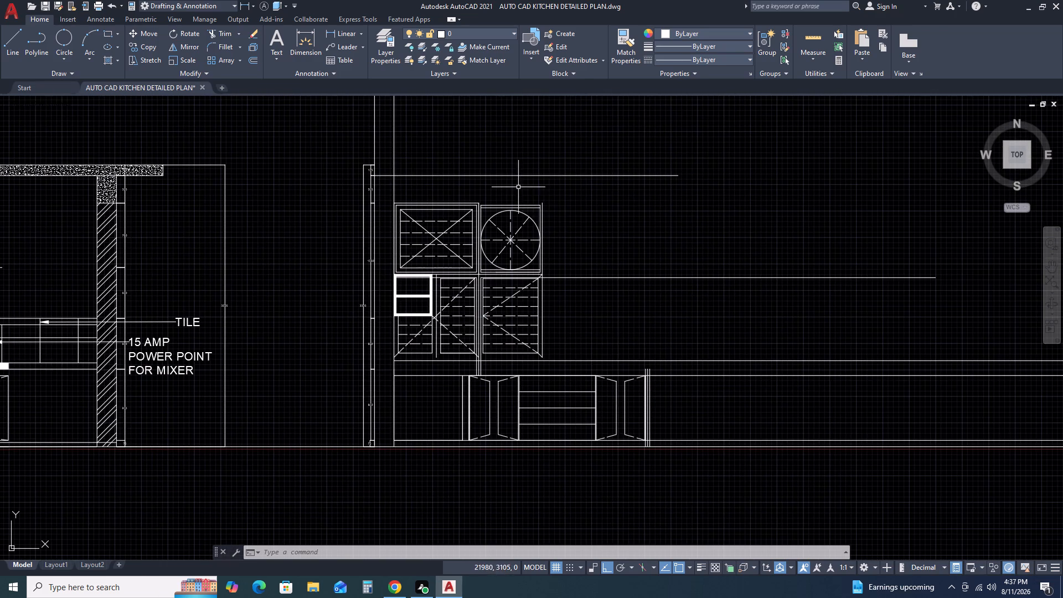
scroll(517, 188, up, 3)
scroll(581, 228, down, 2)
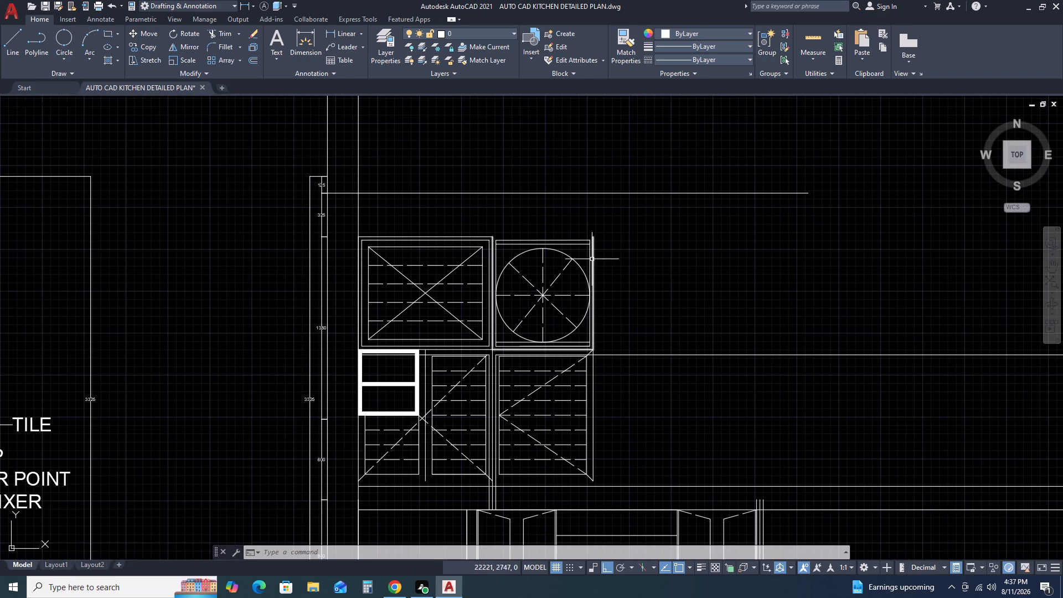
scroll(476, 226, up, 2)
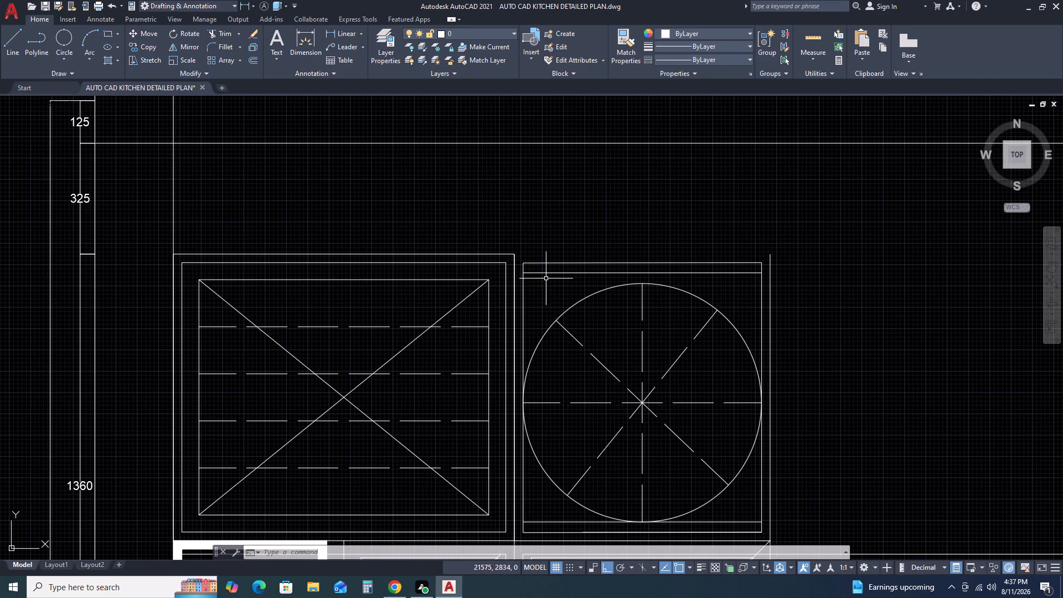
click(11, 47)
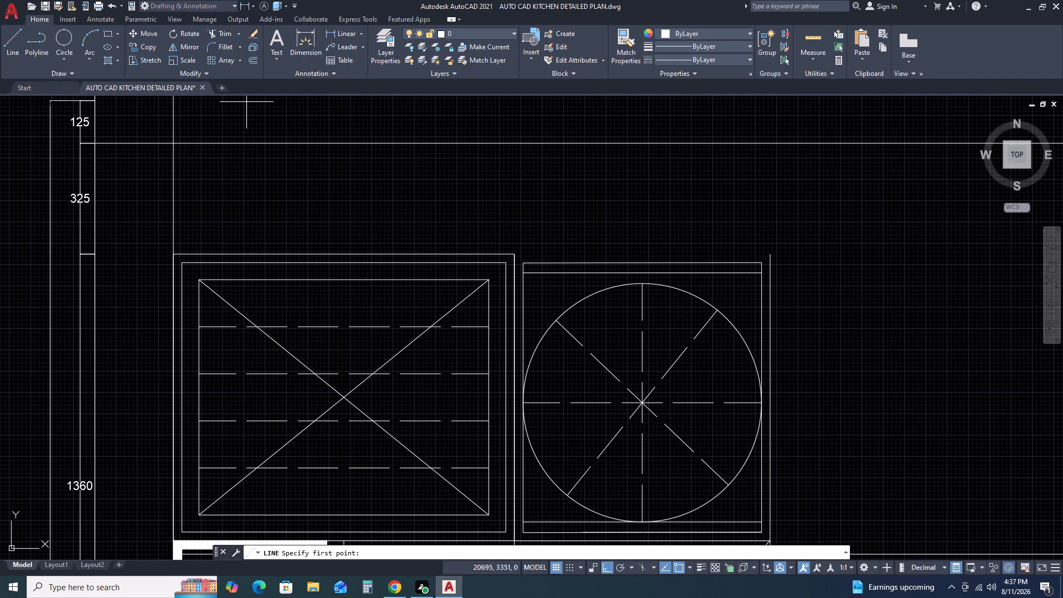
click(771, 255)
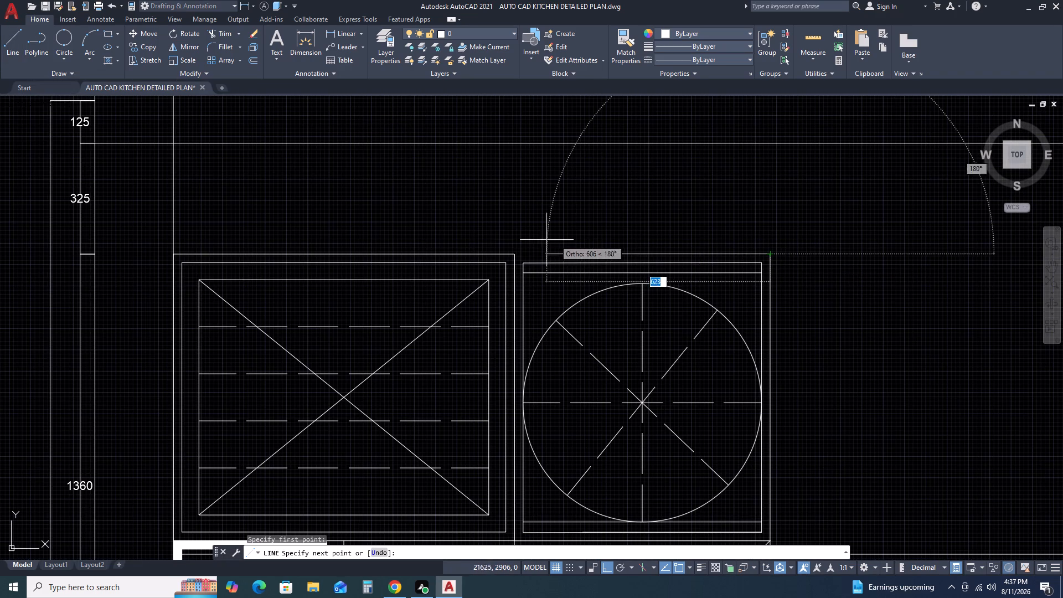
click(515, 251)
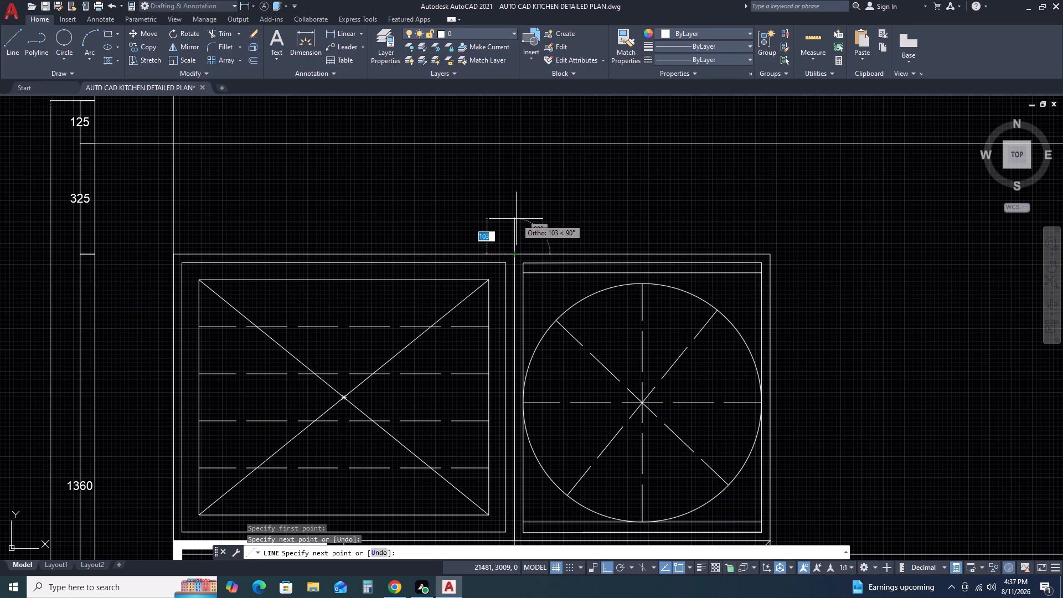
right_click(524, 225)
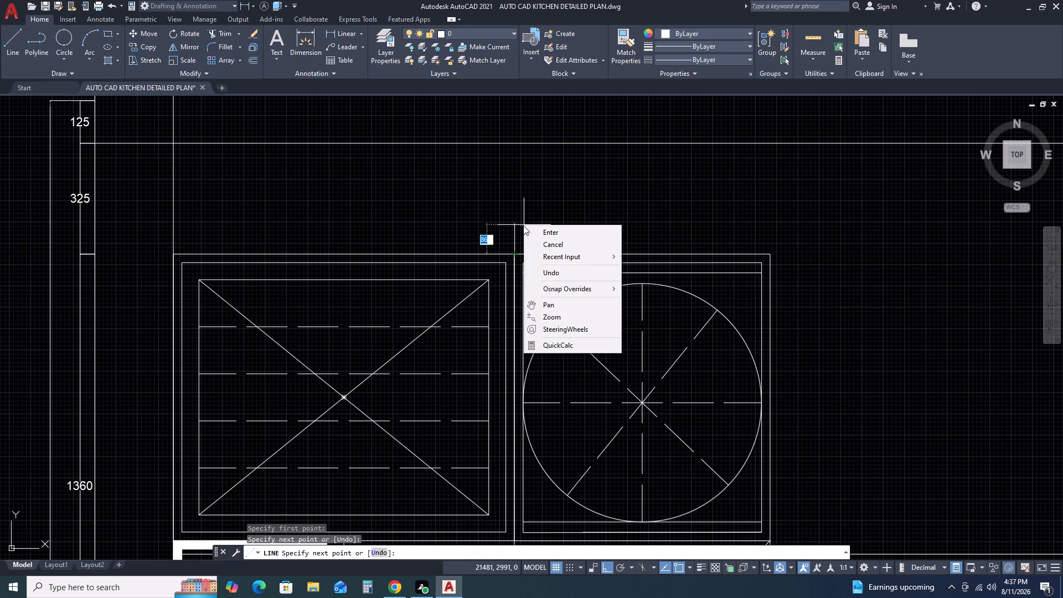
click(553, 246)
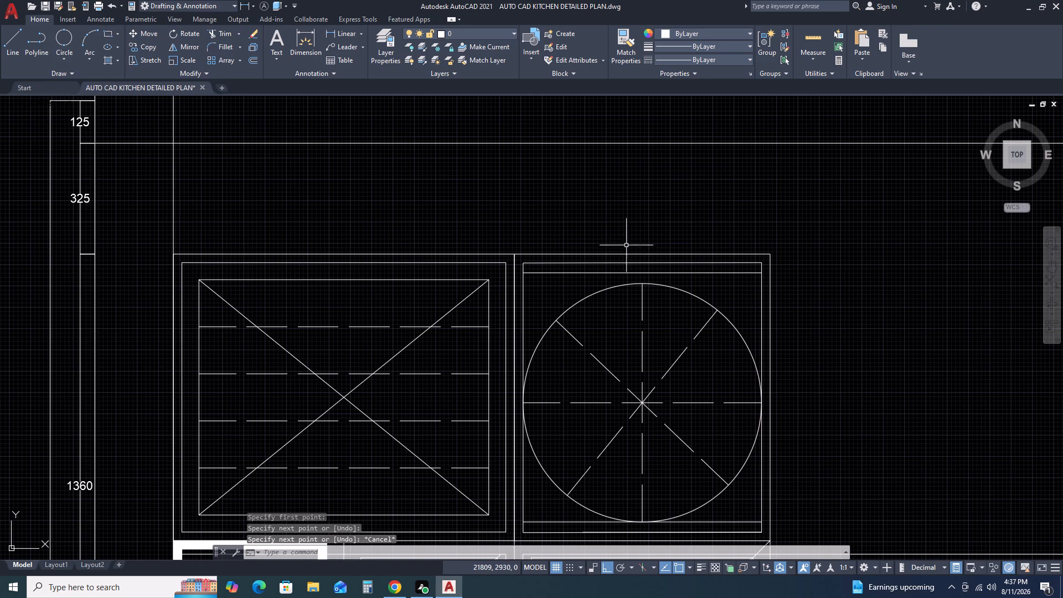
Examine the unfinished kitchen elevation, its base cabinets and upper units, against the neighbouring section and floor plan.
scroll(725, 338, down, 2)
middle_drag(768, 409, 694, 303)
scroll(693, 308, down, 2)
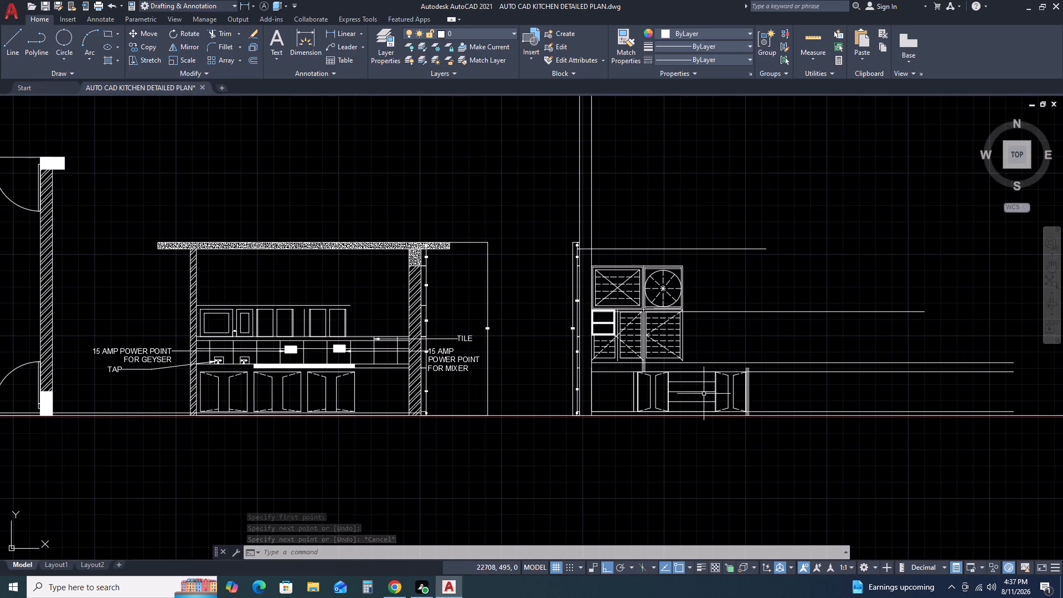
scroll(751, 421, up, 2)
middle_drag(789, 419, 754, 386)
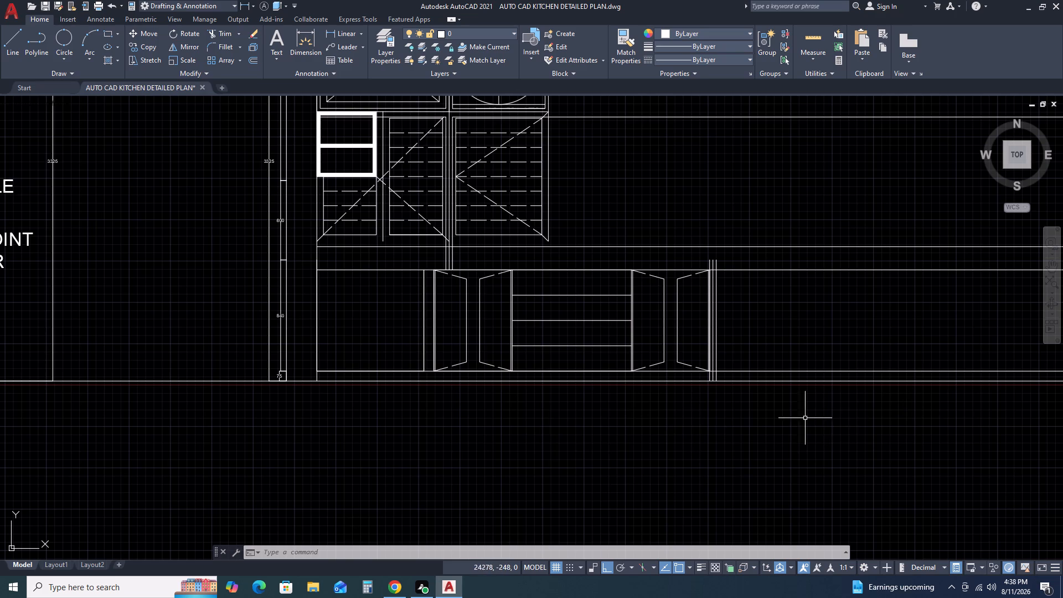
scroll(765, 407, down, 1)
scroll(710, 316, up, 2)
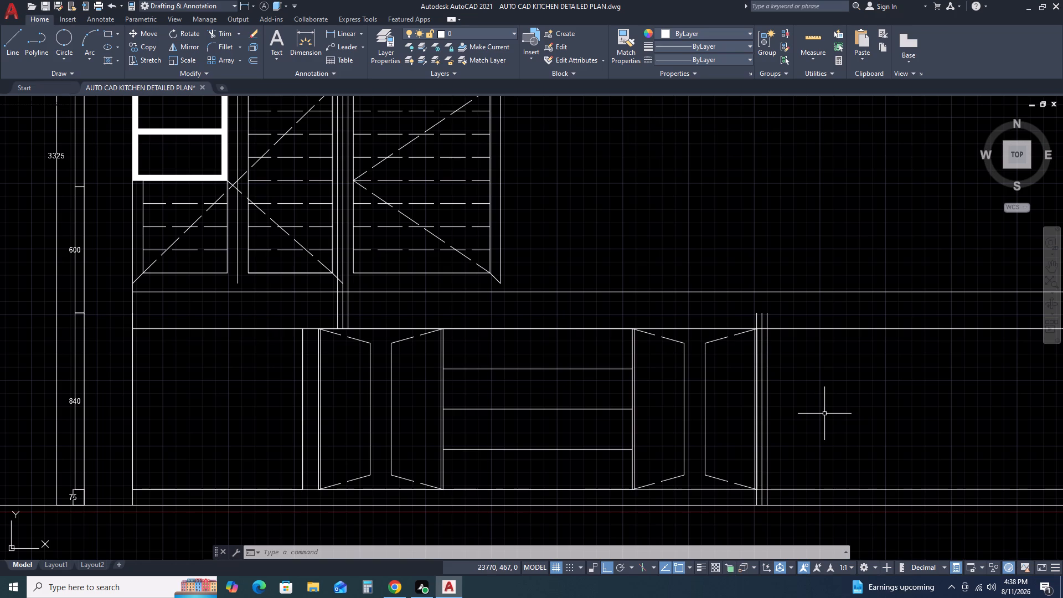
scroll(748, 372, down, 2)
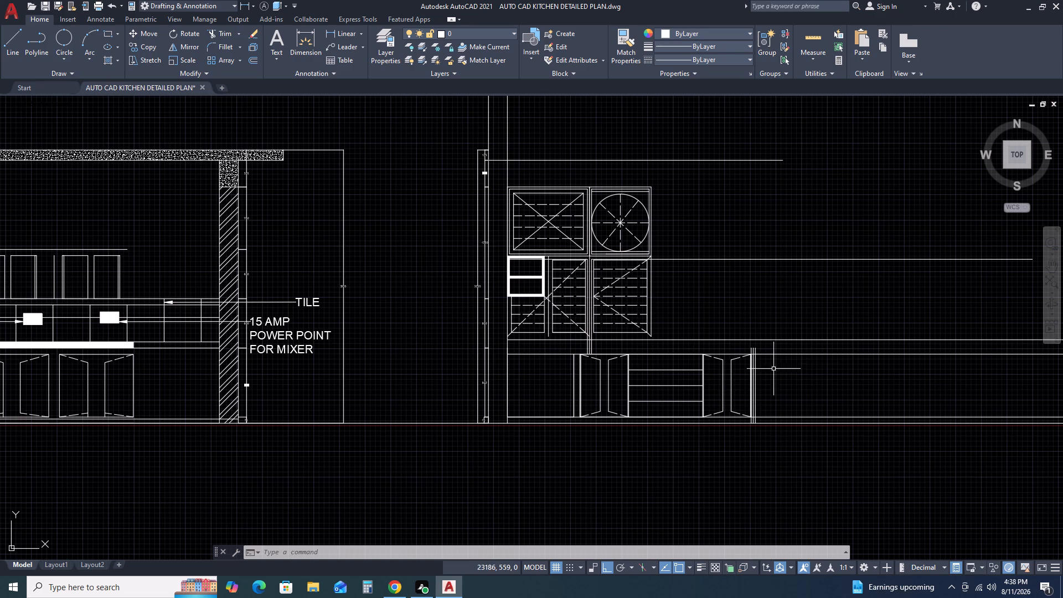
scroll(710, 373, down, 2)
middle_drag(804, 380, 776, 358)
middle_drag(746, 336, 726, 321)
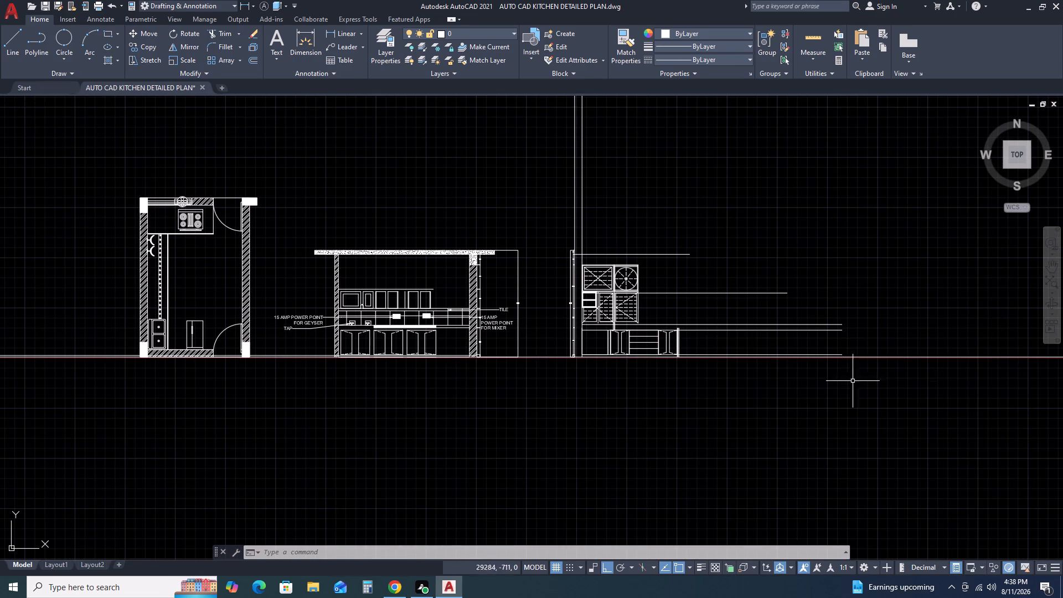
scroll(663, 331, up, 2)
scroll(696, 334, down, 3)
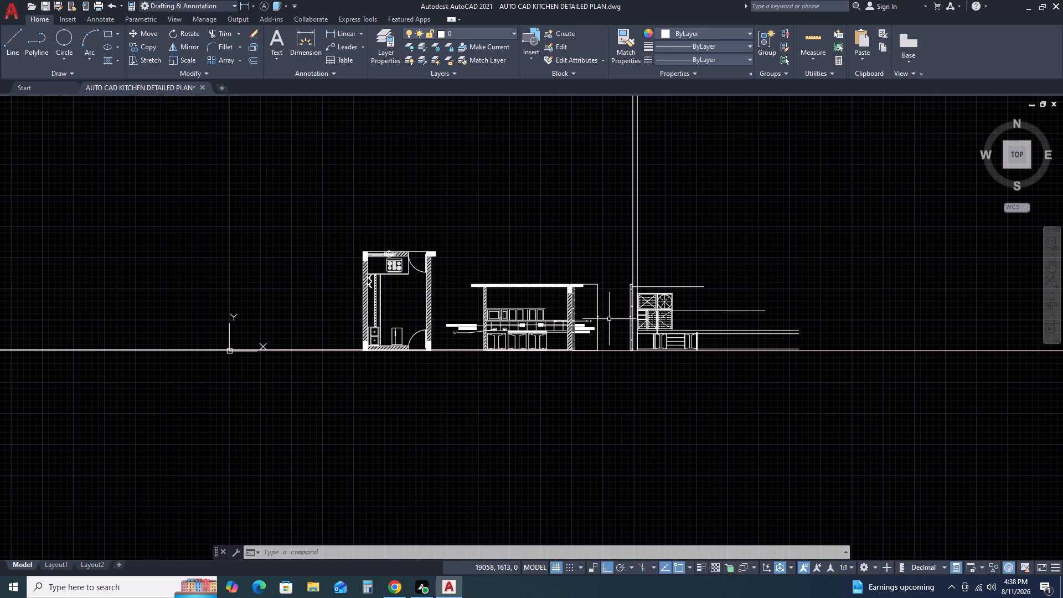
scroll(652, 313, up, 2)
scroll(711, 314, down, 1)
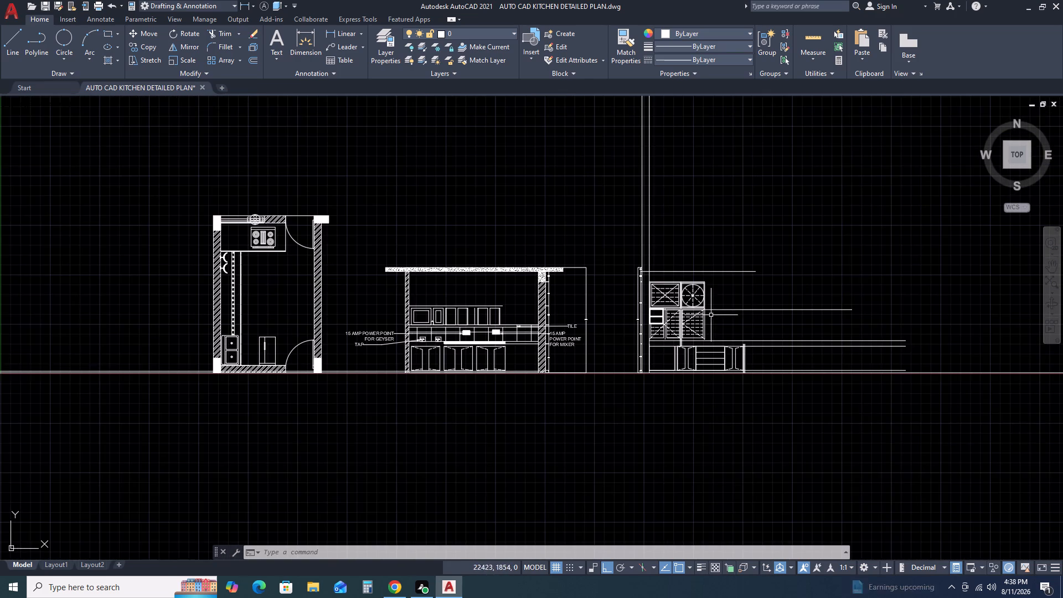
middle_drag(771, 341, 763, 328)
middle_drag(758, 322, 739, 289)
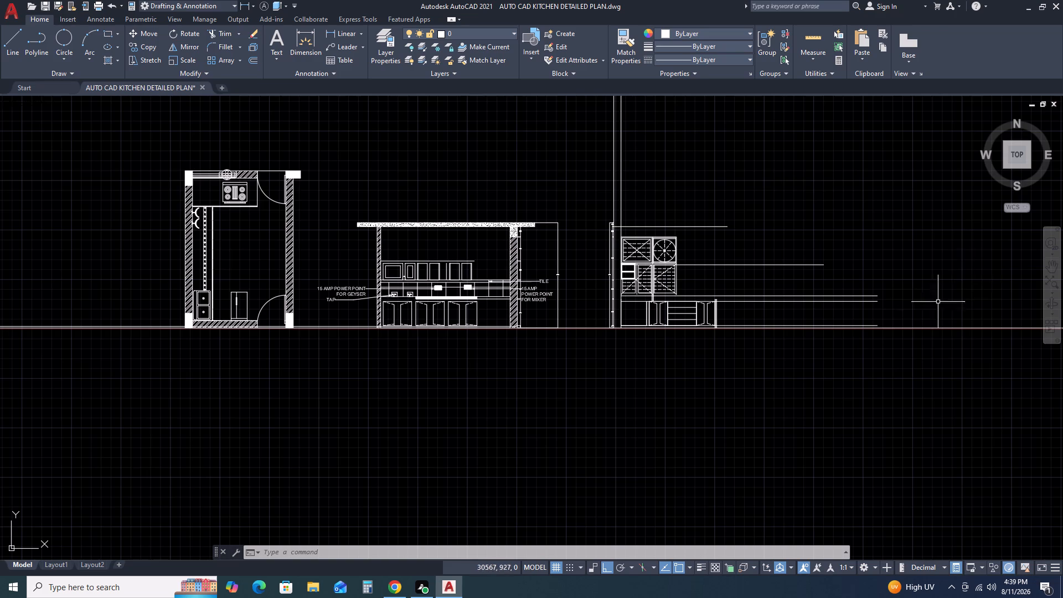
Draw a 1750 long horizontal line closing the bottom of the dashed-shelf panel row, from its outer right corner to the left corner.
scroll(713, 313, up, 4)
scroll(714, 260, up, 1)
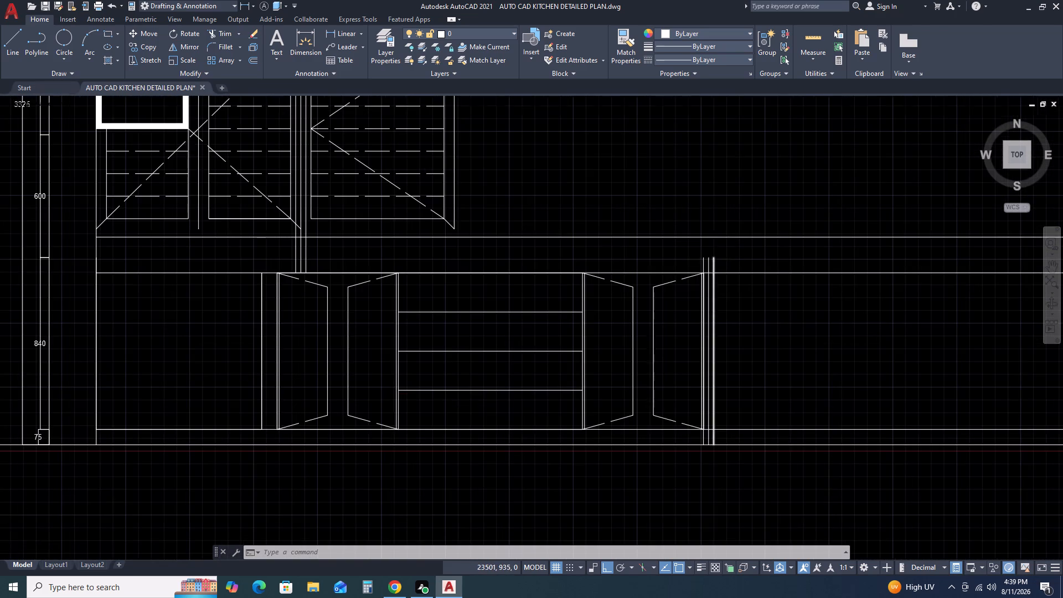
scroll(714, 260, up, 1)
scroll(747, 293, down, 2)
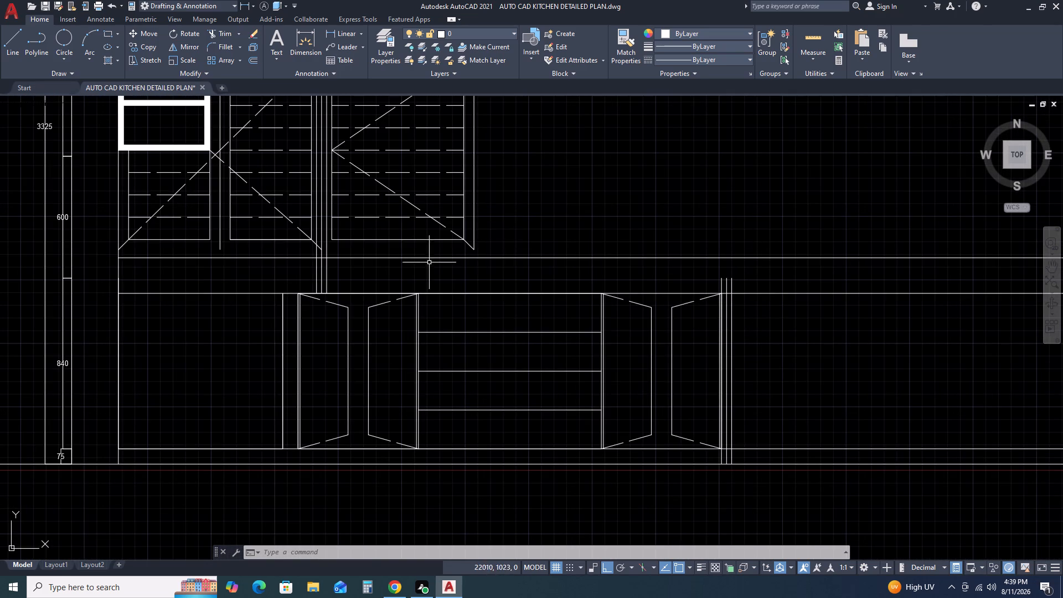
scroll(504, 241, down, 1)
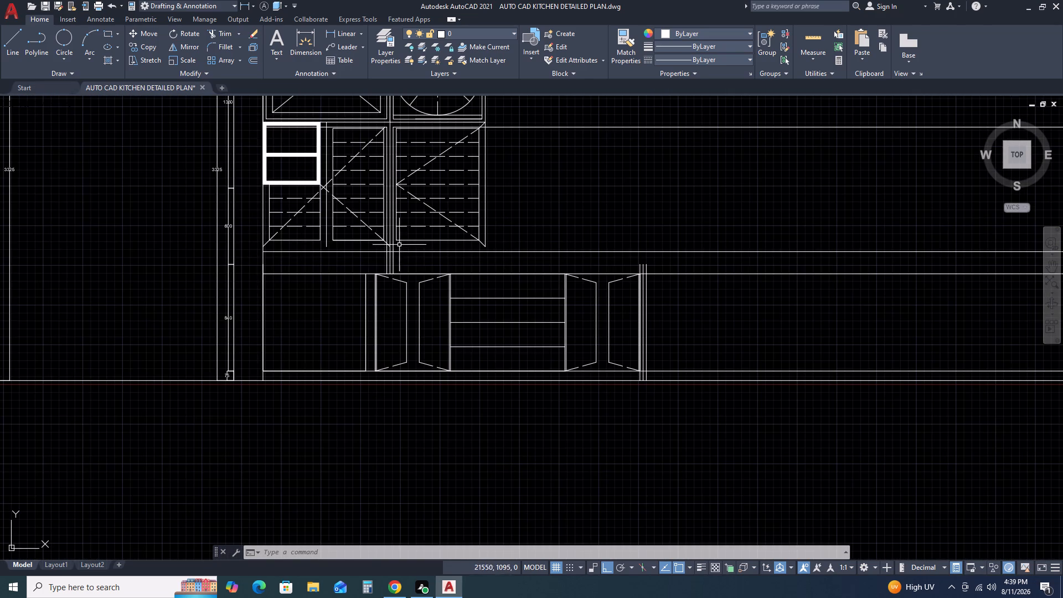
scroll(496, 240, up, 2)
key(l)
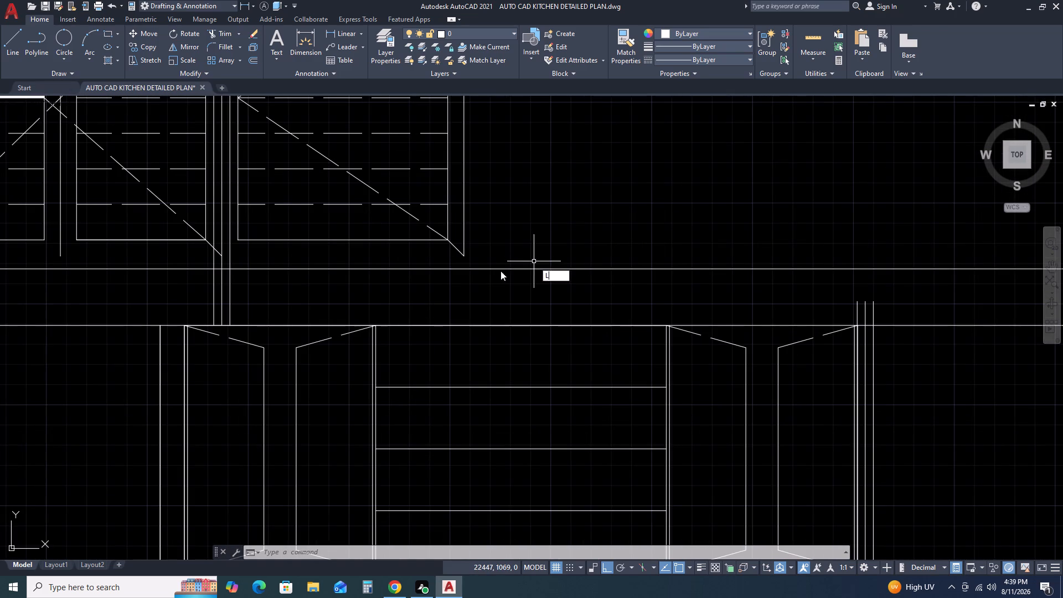
key(space)
drag(461, 259, 451, 260)
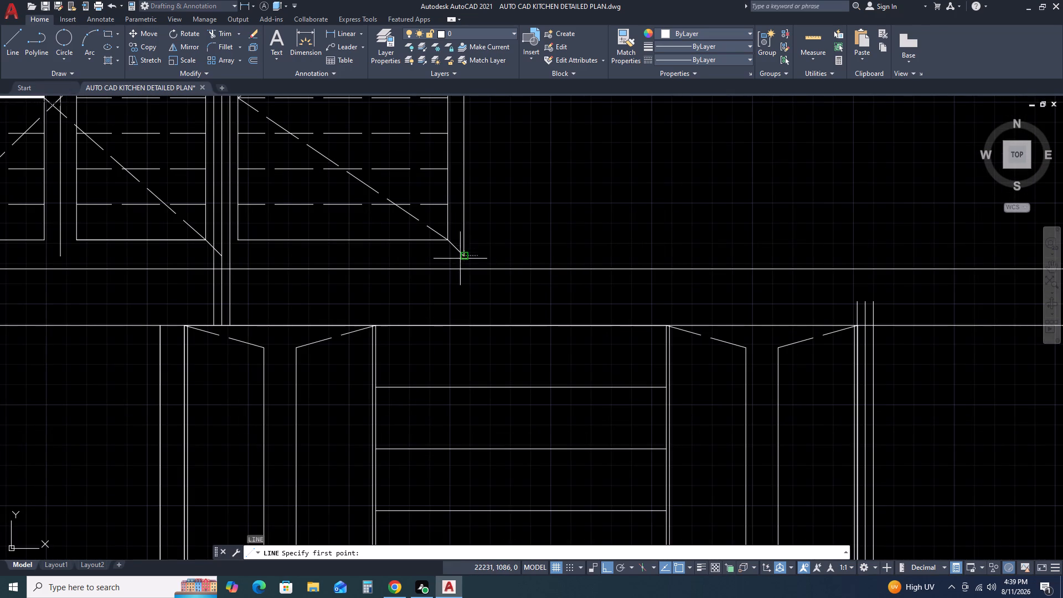
middle_drag(187, 264, 662, 254)
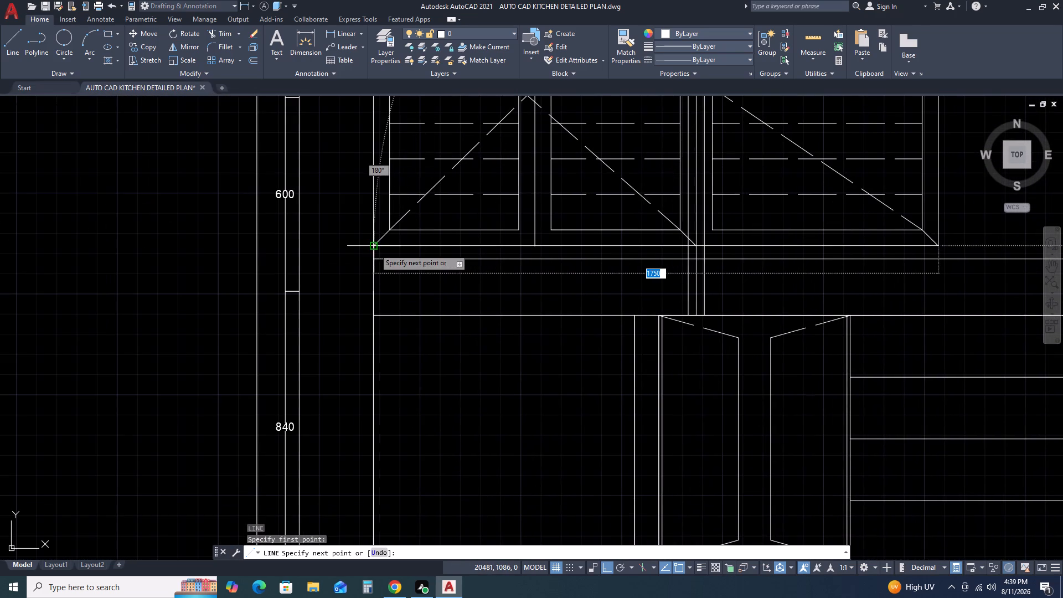
click(374, 249)
key(Escape)
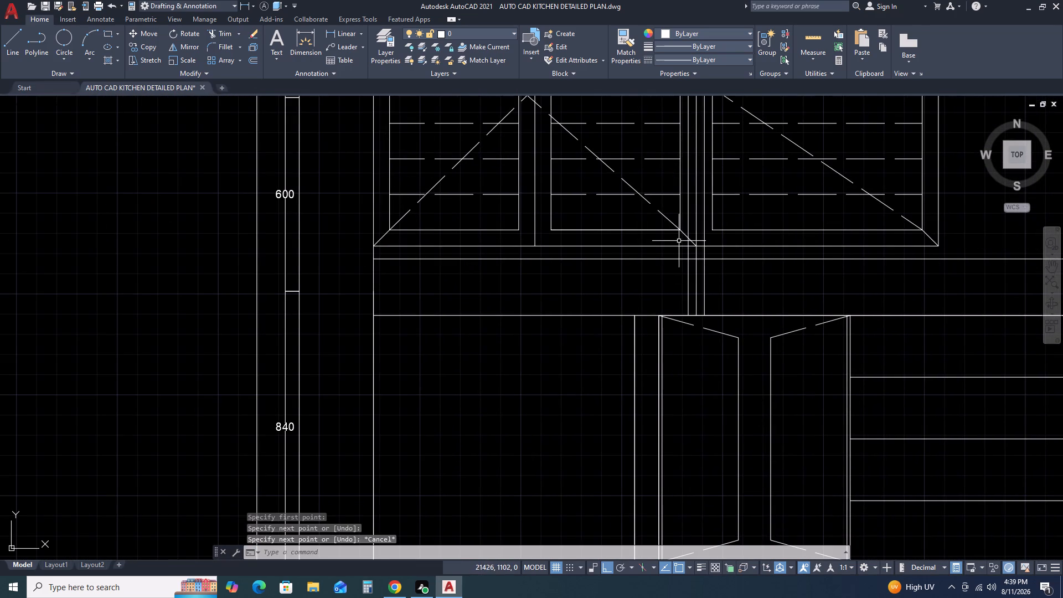
Fillet the panel row's new bottom line with radius 0 to the short diagonal at the central divider.
scroll(679, 241, up, 2)
middle_drag(734, 241, 663, 276)
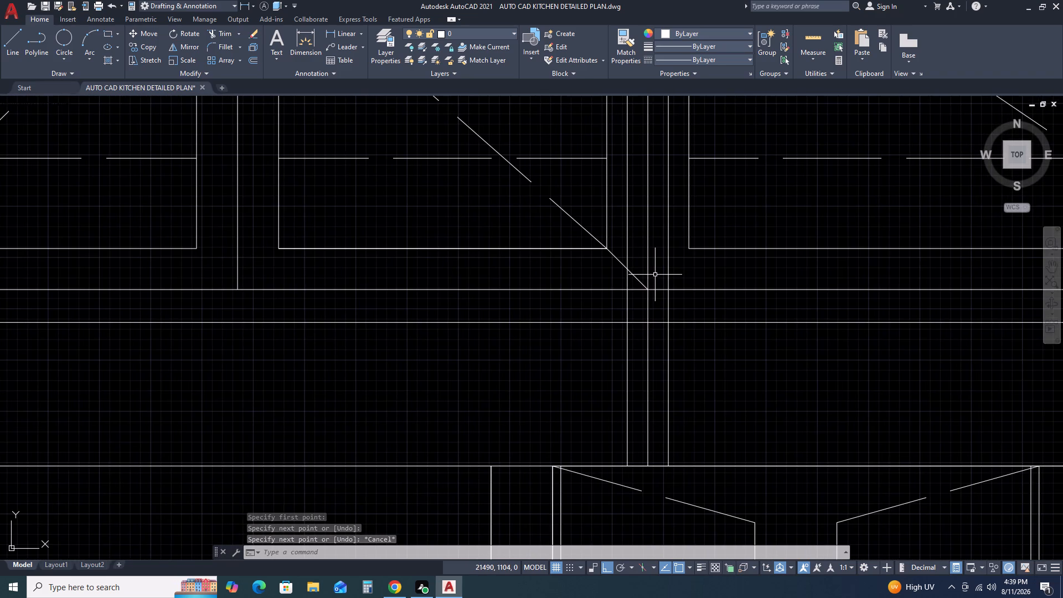
text(F)
key(space)
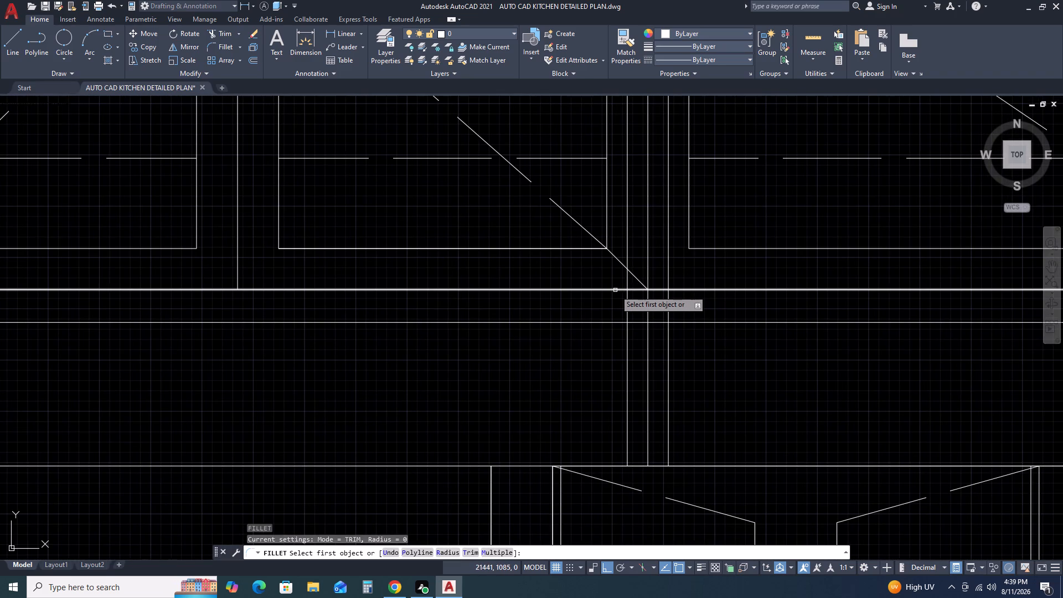
click(615, 290)
click(628, 267)
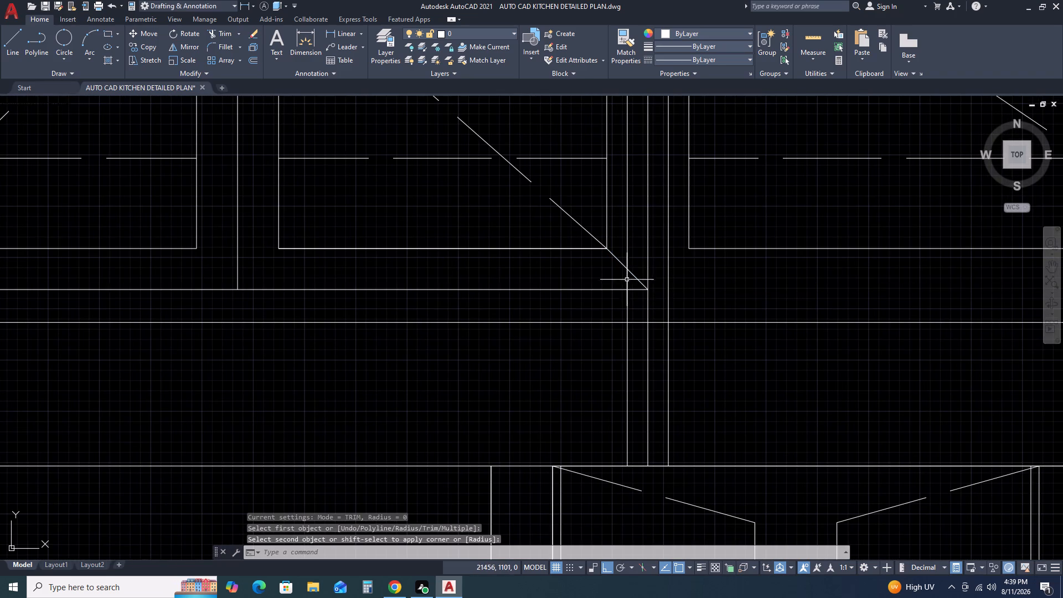
Stretch the shared endpoint of the bottom line and short diagonal back to the left offset line of the central divider.
scroll(642, 283, up, 2)
click(641, 282)
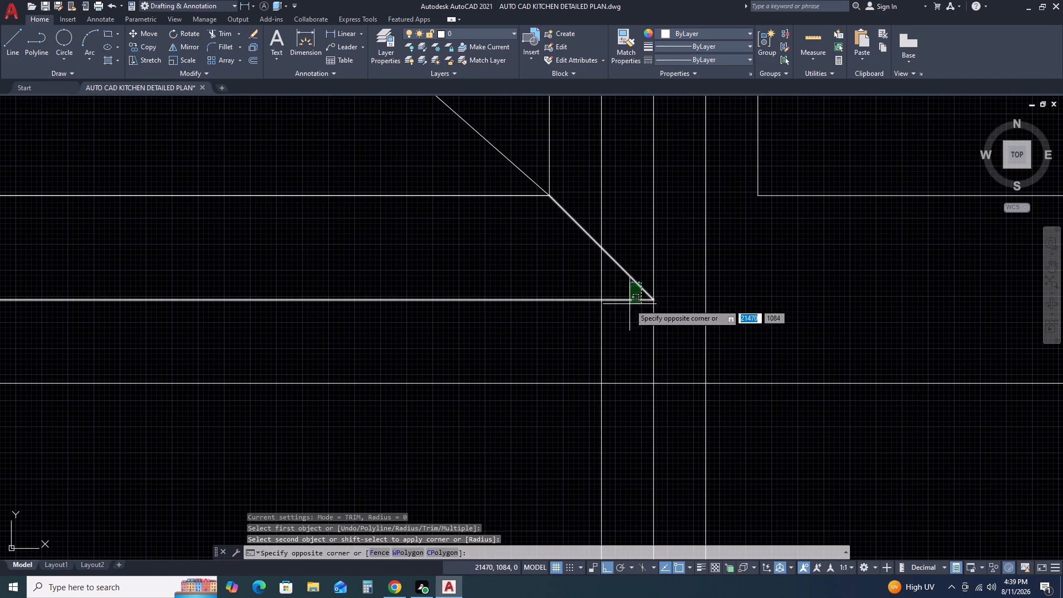
click(629, 306)
click(652, 300)
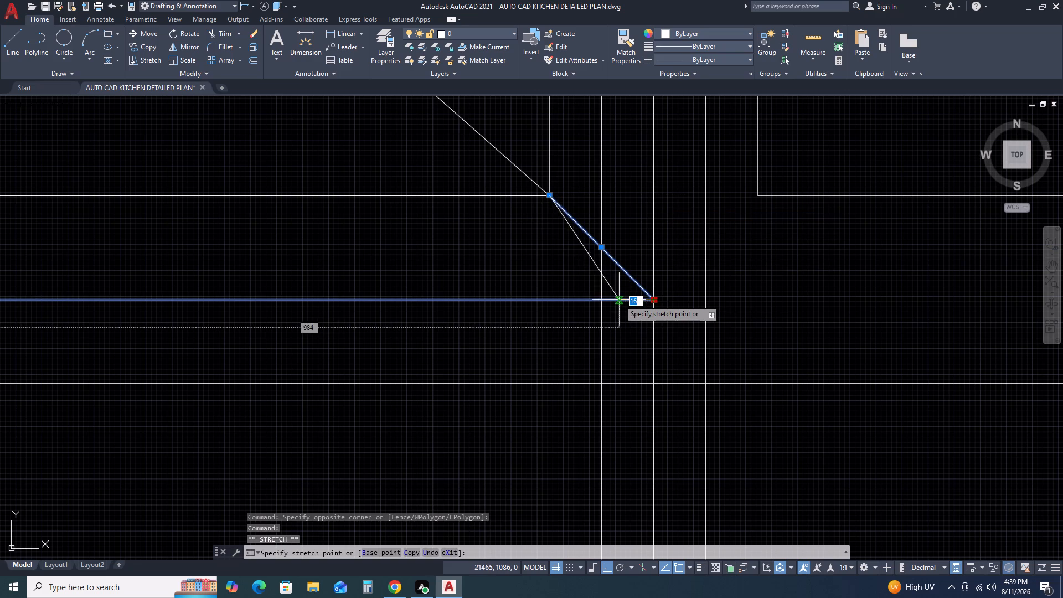
click(604, 300)
key(Escape)
Draw a 725 long bottom line under the right dashed-shelf panel, from its outer lower corner to the divider's right offset line.
scroll(646, 292, down, 3)
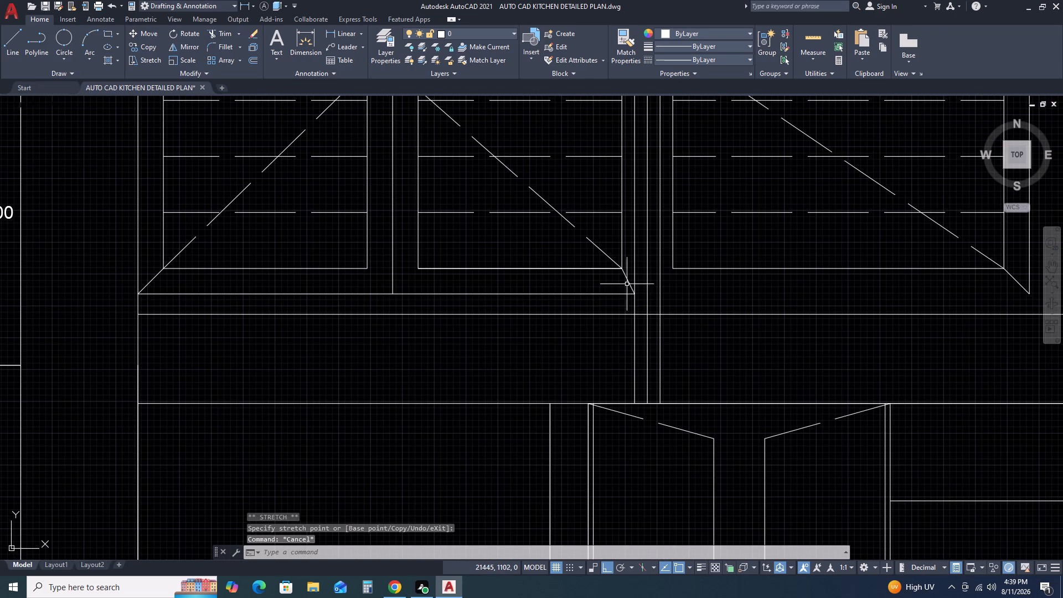
scroll(629, 275, up, 2)
middle_drag(671, 283, 575, 290)
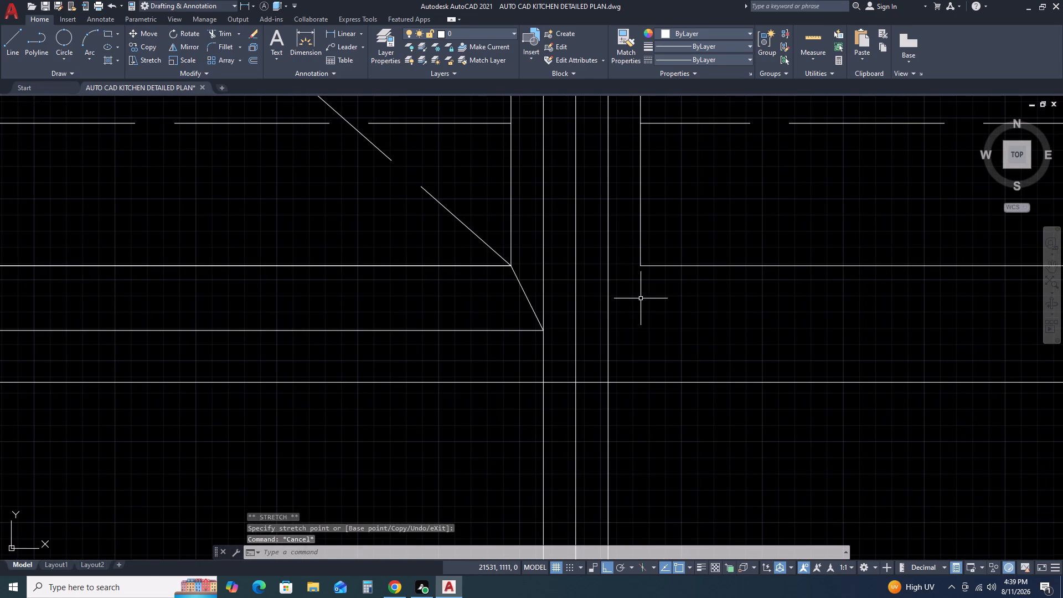
key(g)
key(Escape)
scroll(618, 313, down, 4)
middle_drag(746, 320, 681, 334)
text(L)
key(space)
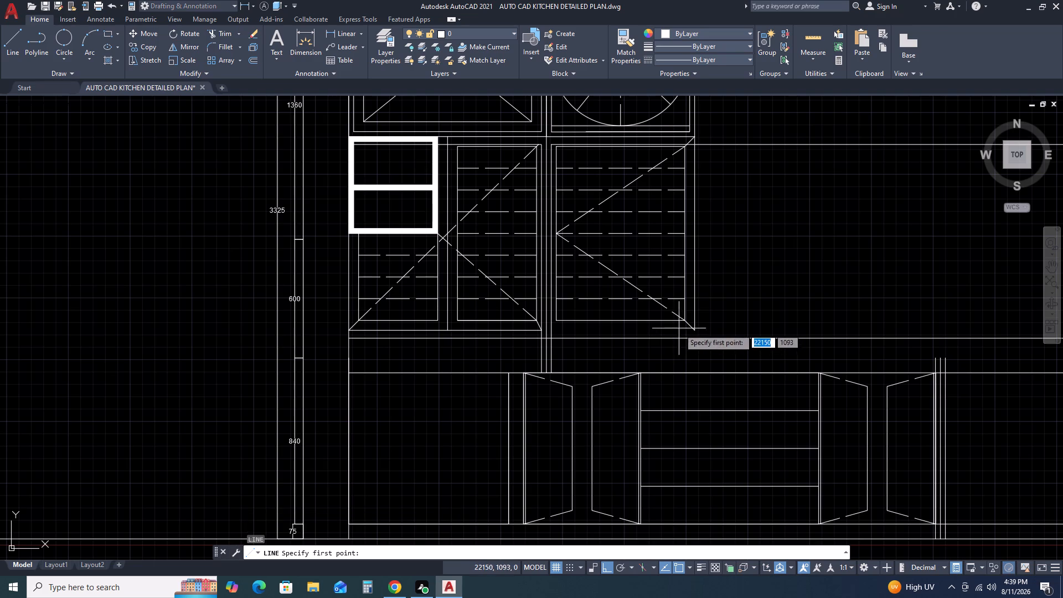
scroll(680, 328, up, 2)
click(713, 336)
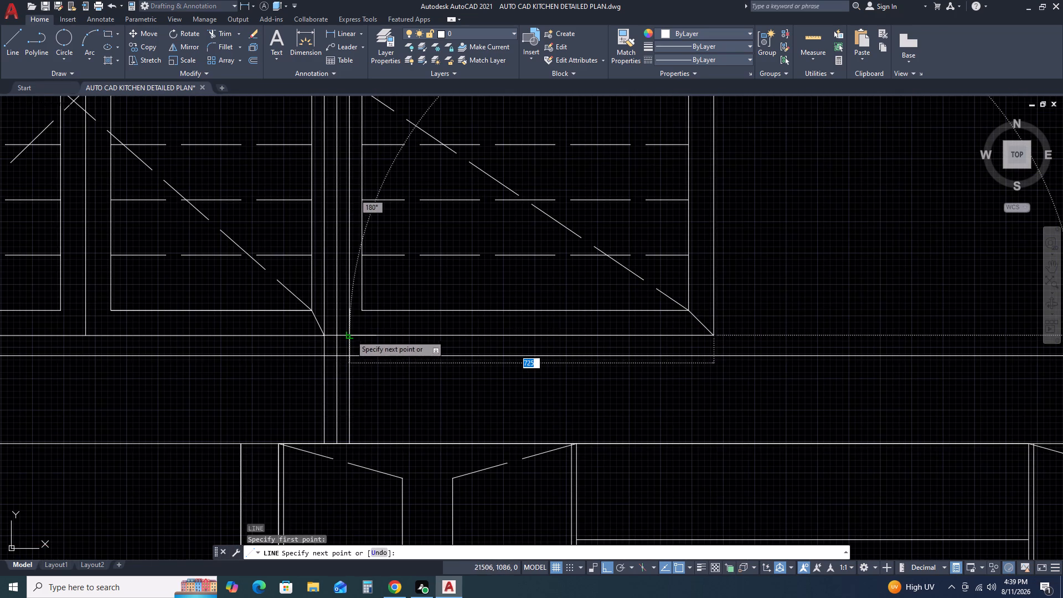
click(353, 335)
key(Escape)
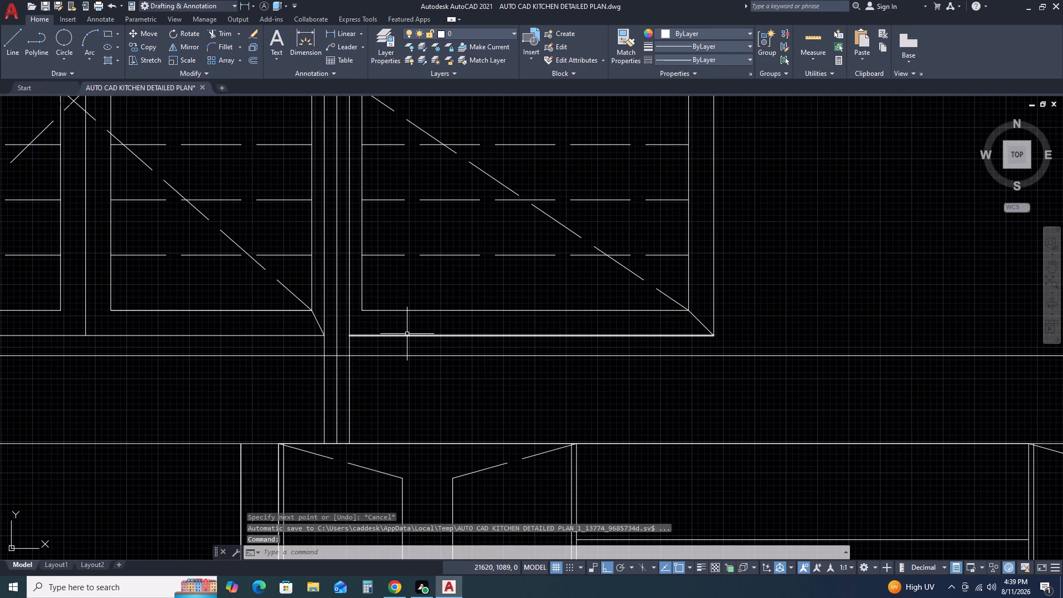
Fillet the right dashed-shelf panel's bottom line to the divider's right offset line with radius 0.
text(F)
key(space)
click(375, 336)
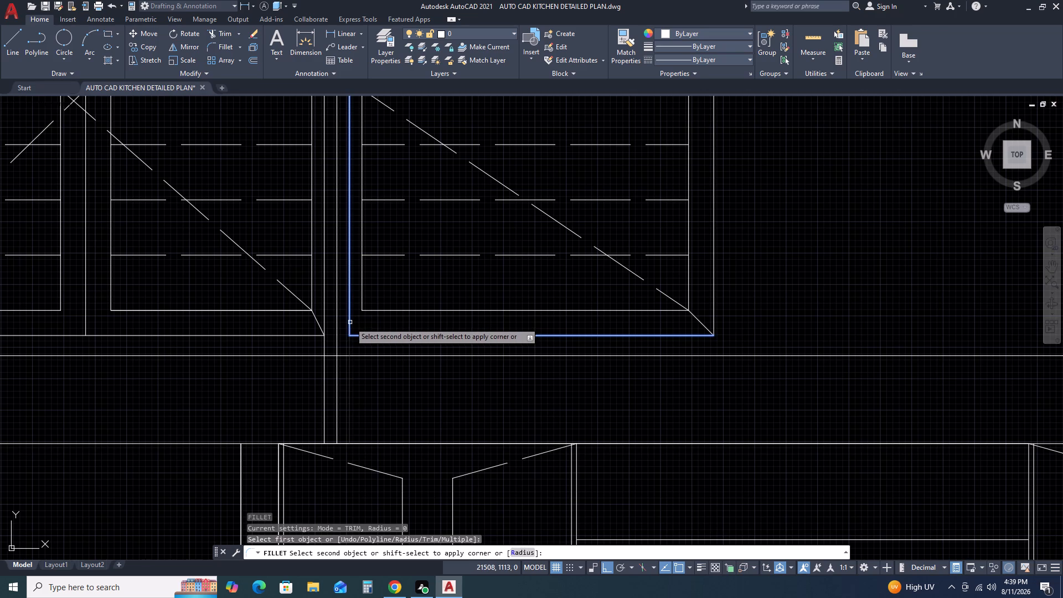
click(350, 322)
key(Escape)
Fillet the divider's left offset line to the bottom line of the left dashed-shelf panels with radius 0.
text(F)
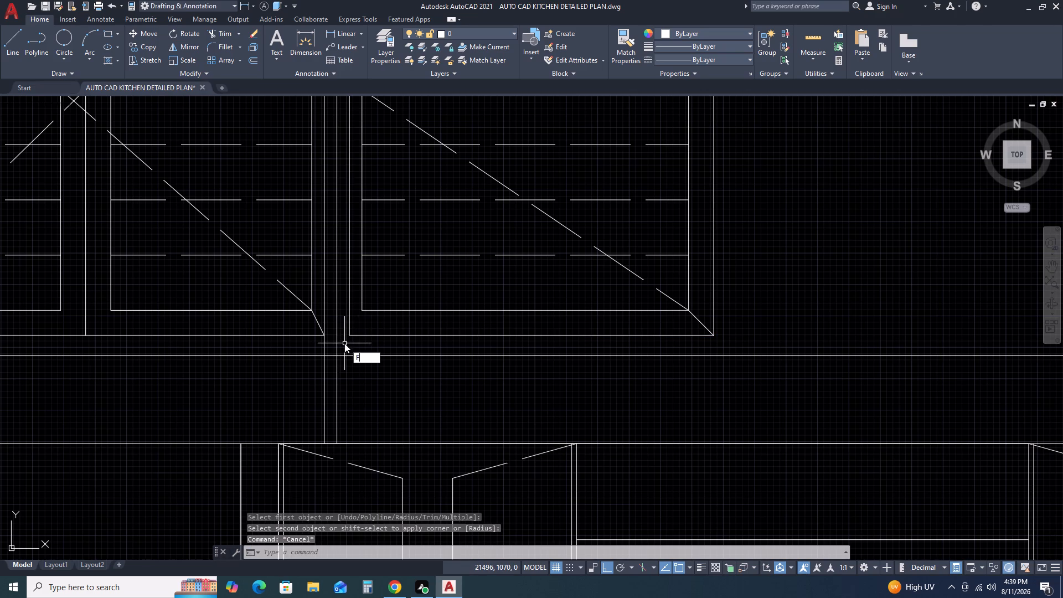
key(space)
click(324, 308)
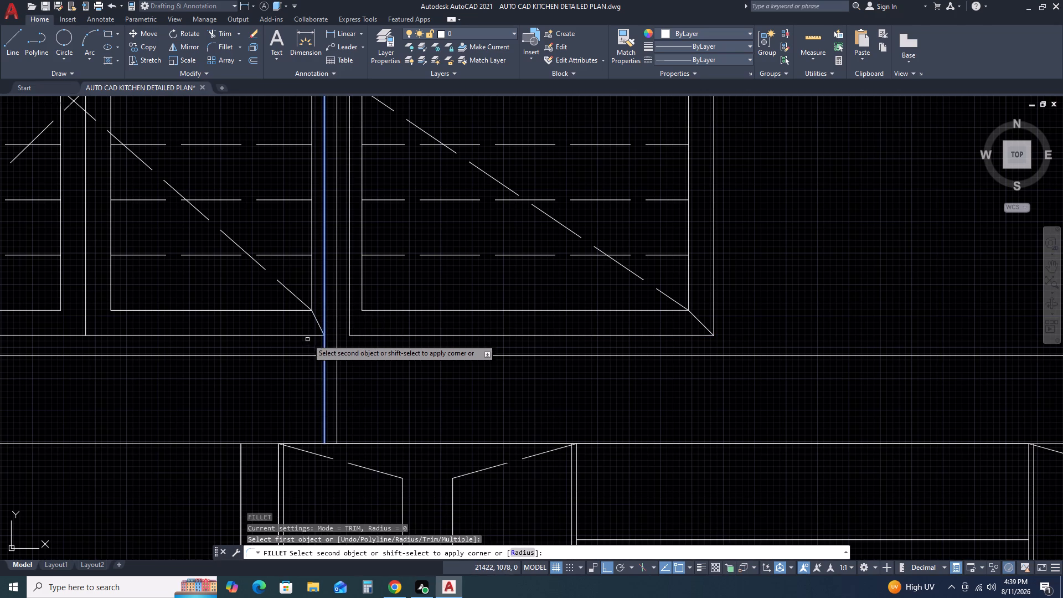
click(309, 334)
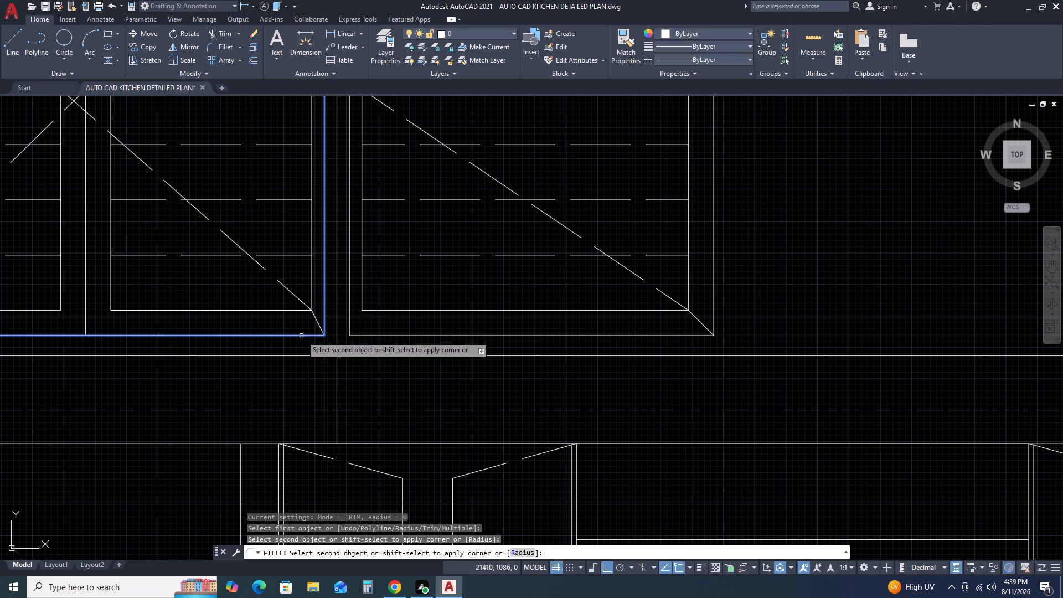
click(312, 334)
click(308, 338)
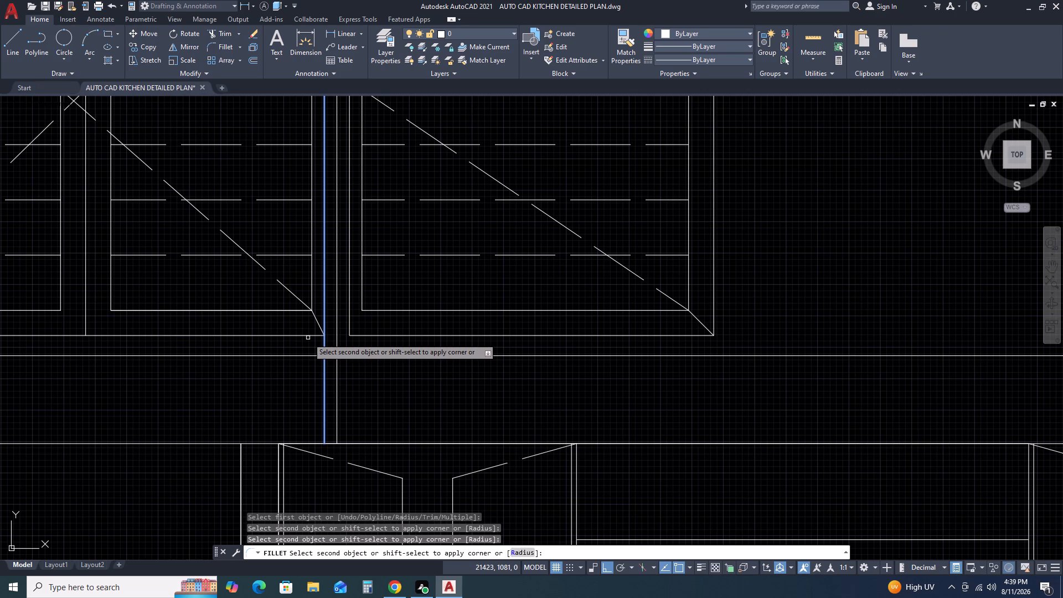
click(304, 336)
key(Escape)
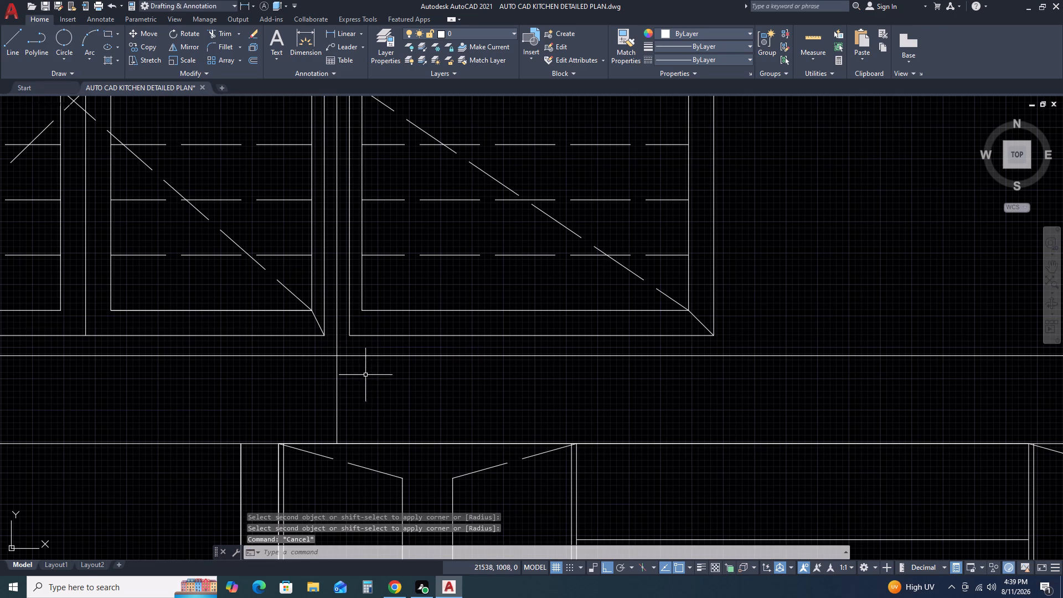
Delete the central divider line between the left and right dashed-shelf panels.
click(365, 378)
click(327, 388)
scroll(455, 373, down, 2)
middle_drag(496, 370, 538, 429)
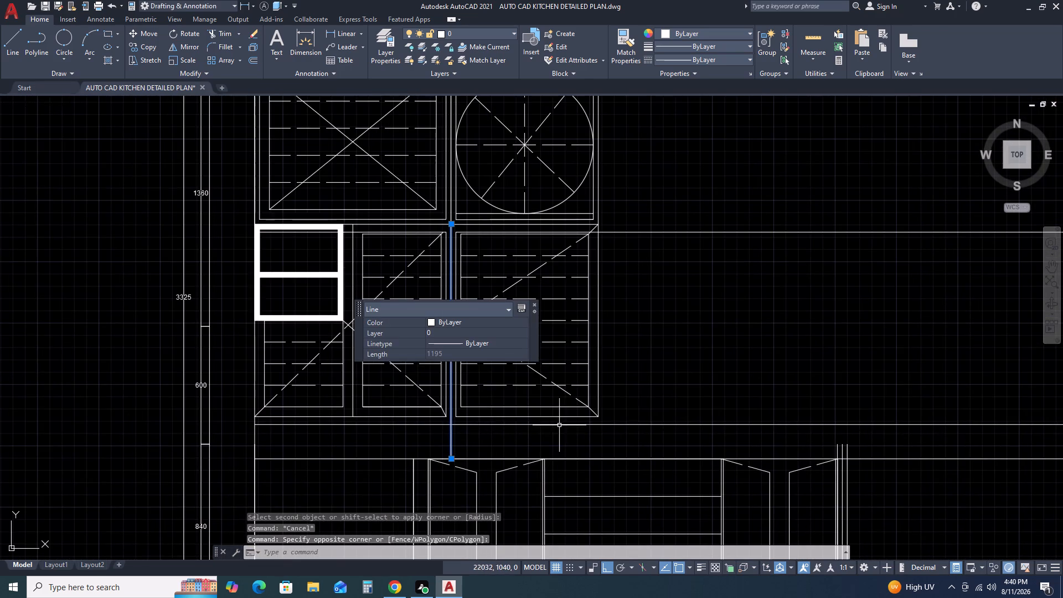
key(Delete)
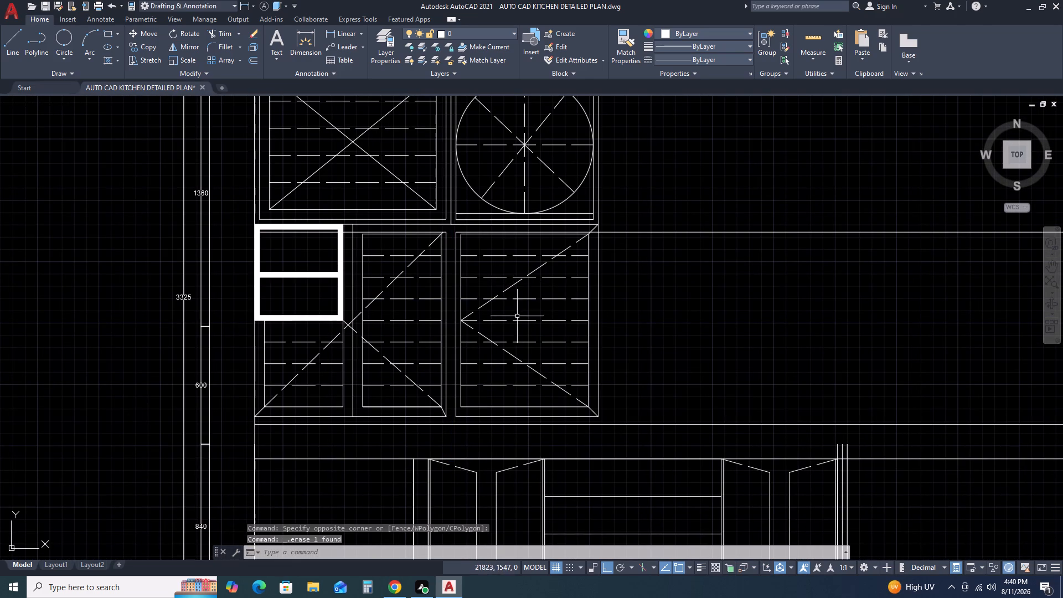
Examine the junction of the upper units and dashed-shelf panels around the central gap.
scroll(443, 223, up, 3)
scroll(514, 212, down, 2)
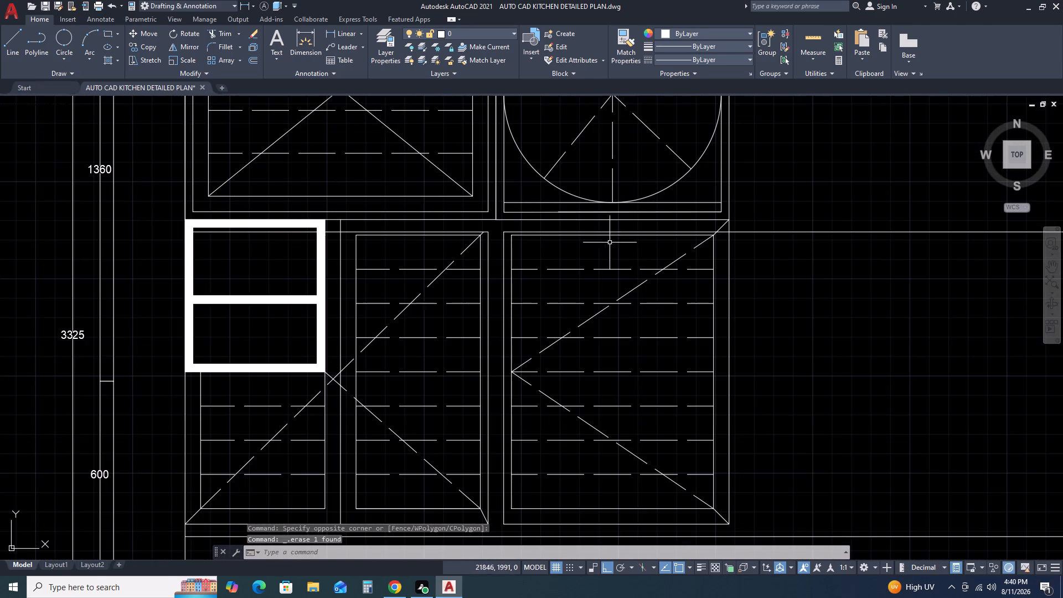
scroll(487, 205, up, 1)
middle_drag(508, 216, 510, 240)
middle_click(511, 262)
scroll(553, 272, down, 3)
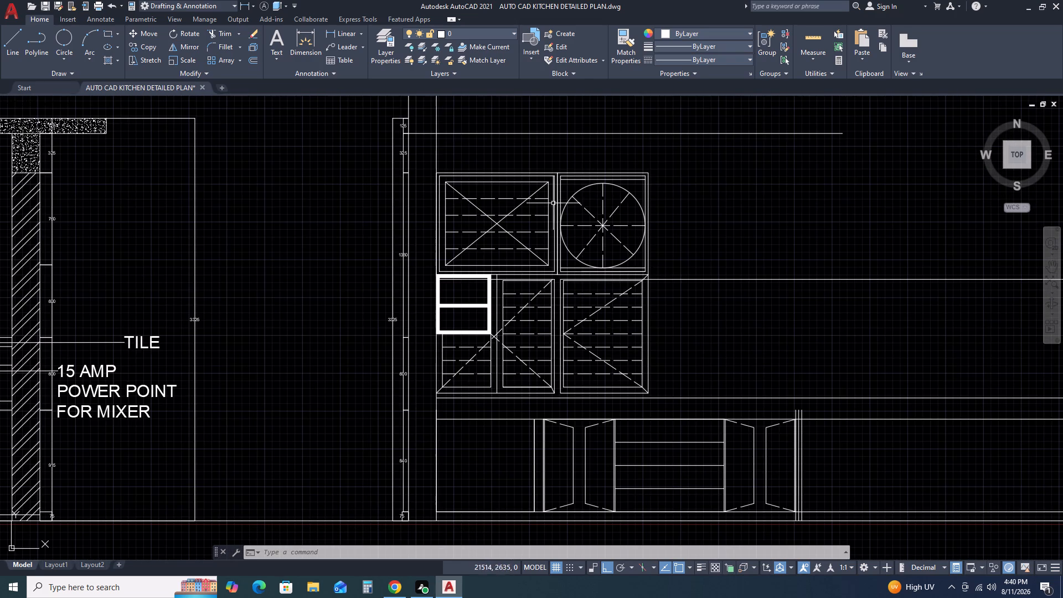
scroll(553, 281, up, 4)
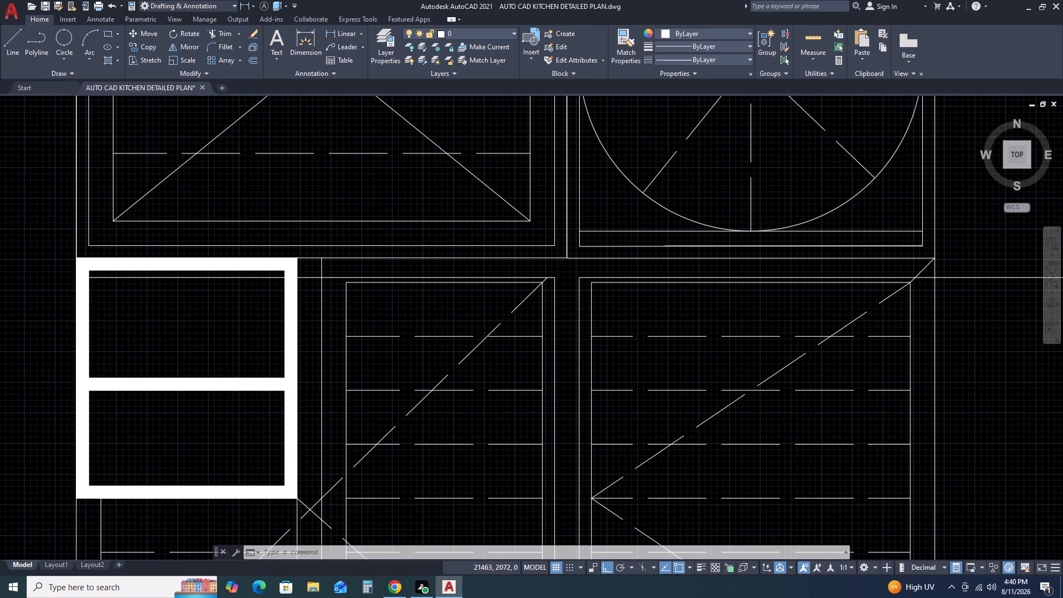
scroll(558, 255, up, 1)
scroll(591, 259, down, 3)
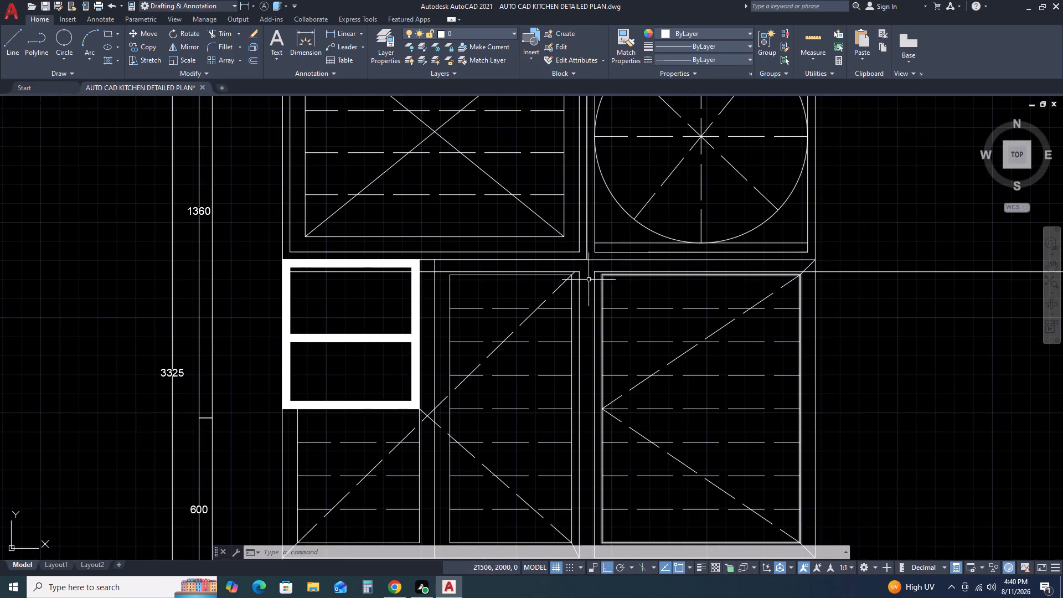
scroll(575, 248, up, 1)
scroll(589, 255, down, 1)
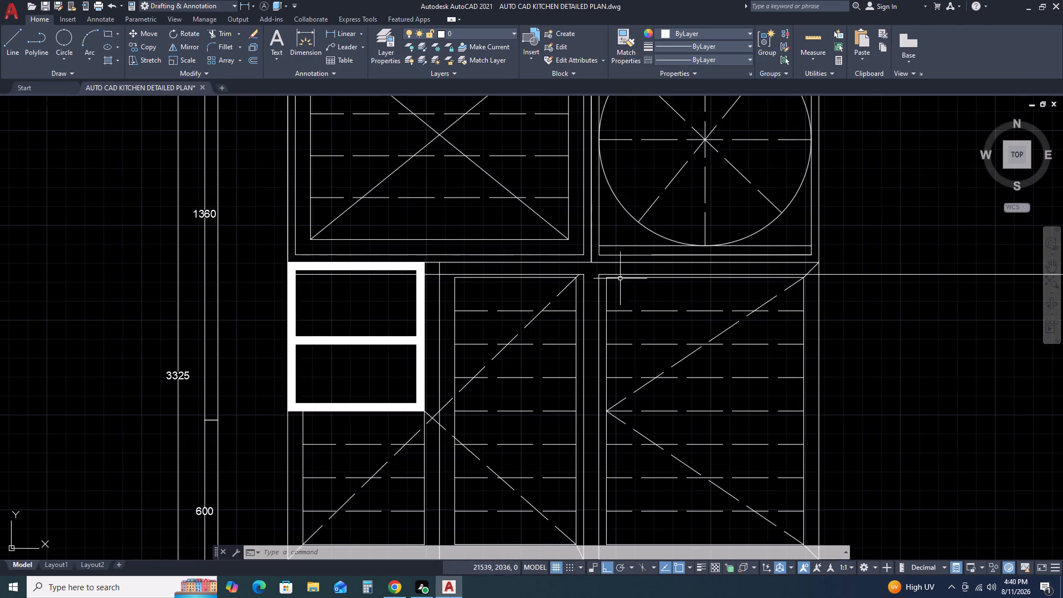
scroll(682, 291, down, 1)
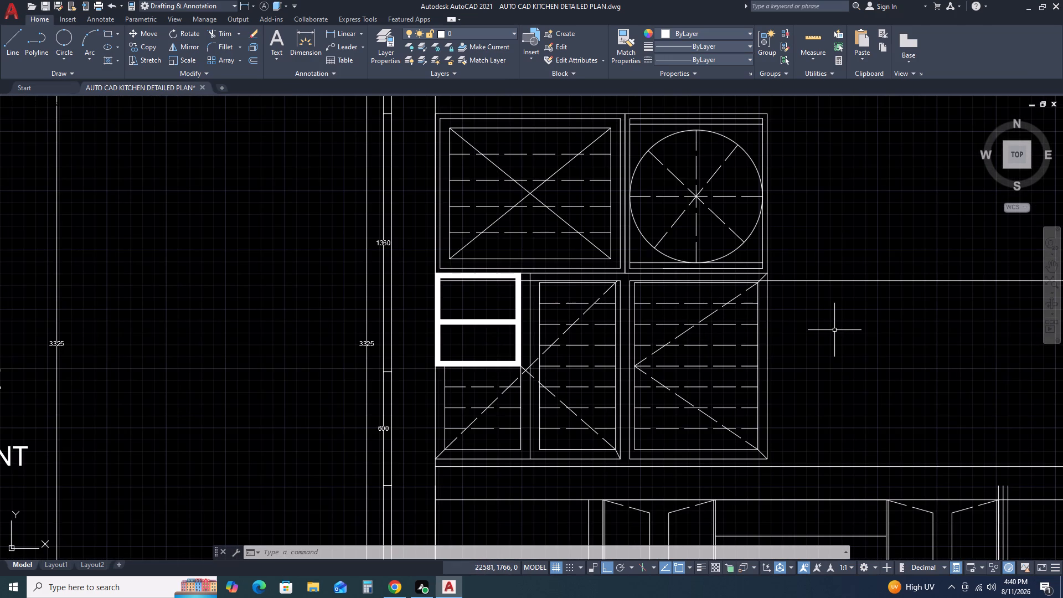
scroll(613, 279, up, 2)
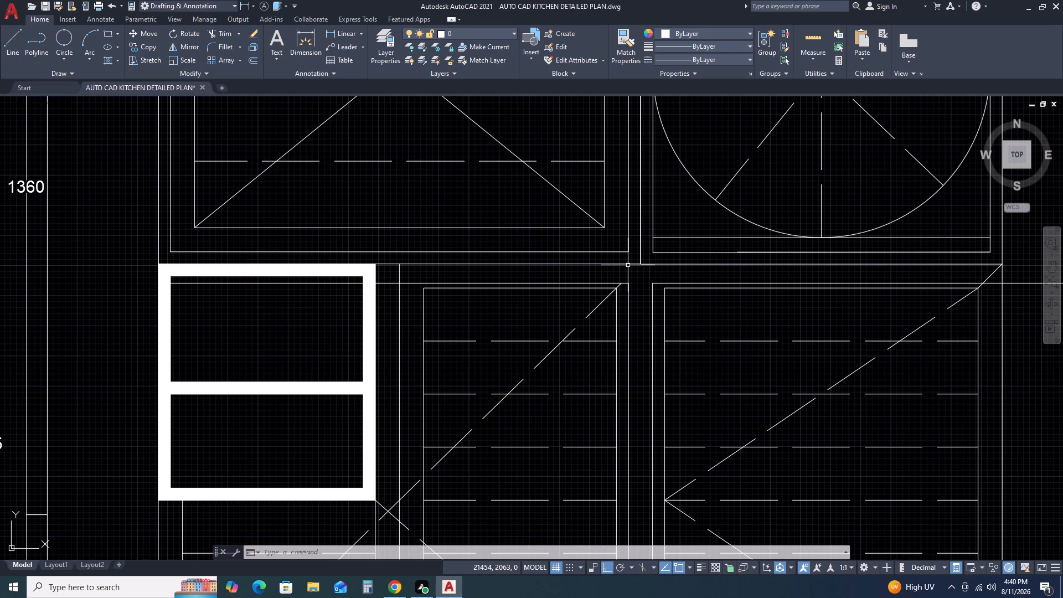
click(628, 265)
key(Escape)
click(628, 265)
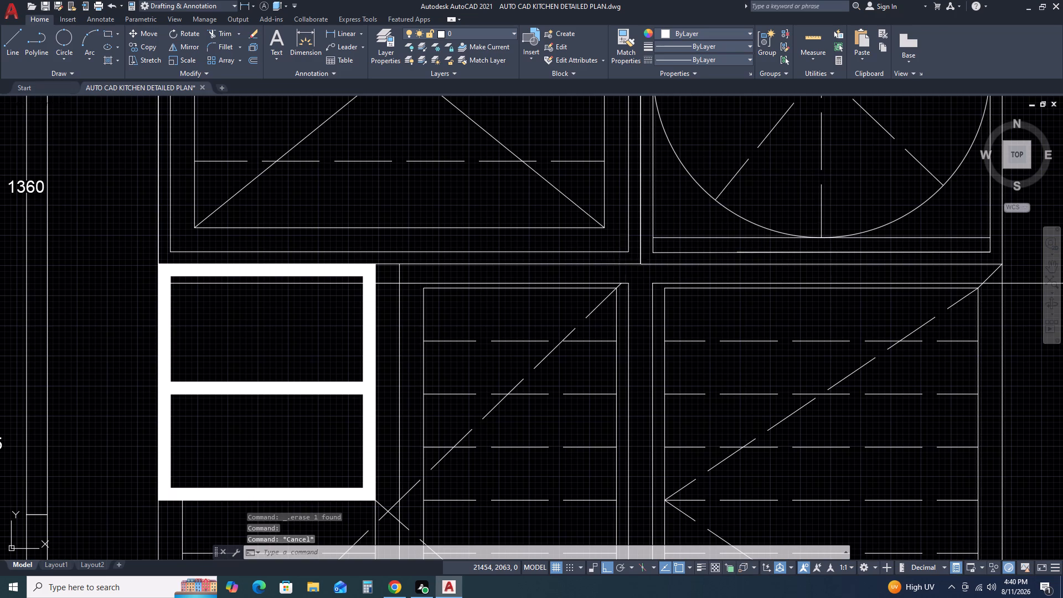
key(Escape)
Move the circle unit and the right dashed-shelf panel below it together 25 to the right.
scroll(630, 263, down, 2)
middle_drag(642, 261, 561, 334)
scroll(553, 176, up, 2)
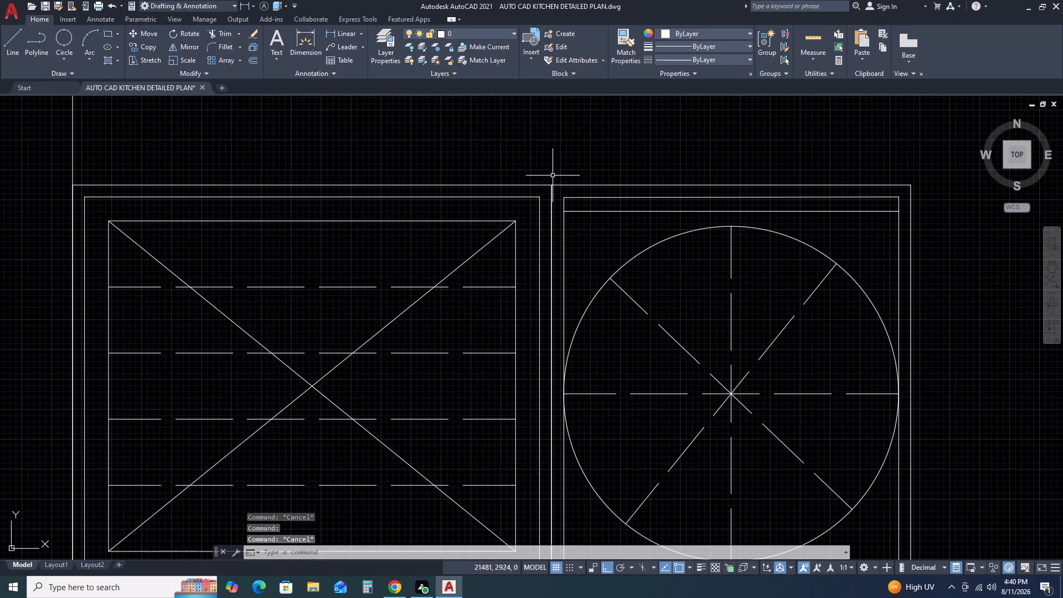
click(543, 166)
scroll(623, 308, down, 4)
scroll(660, 363, up, 5)
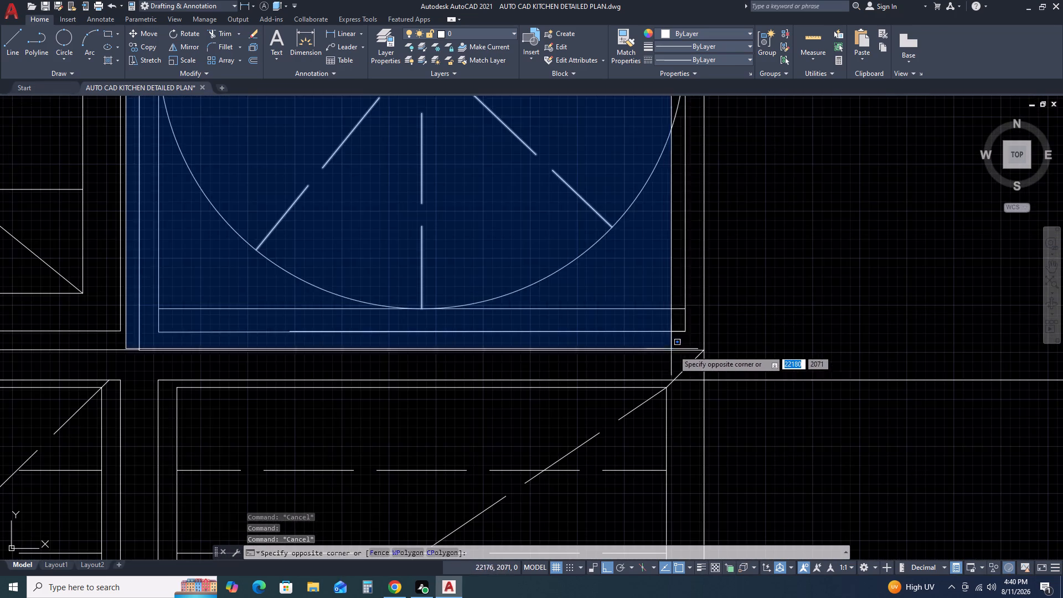
scroll(709, 360, down, 2)
scroll(726, 436, down, 1)
middle_drag(734, 447, 664, 282)
scroll(664, 275, down, 1)
scroll(674, 377, up, 1)
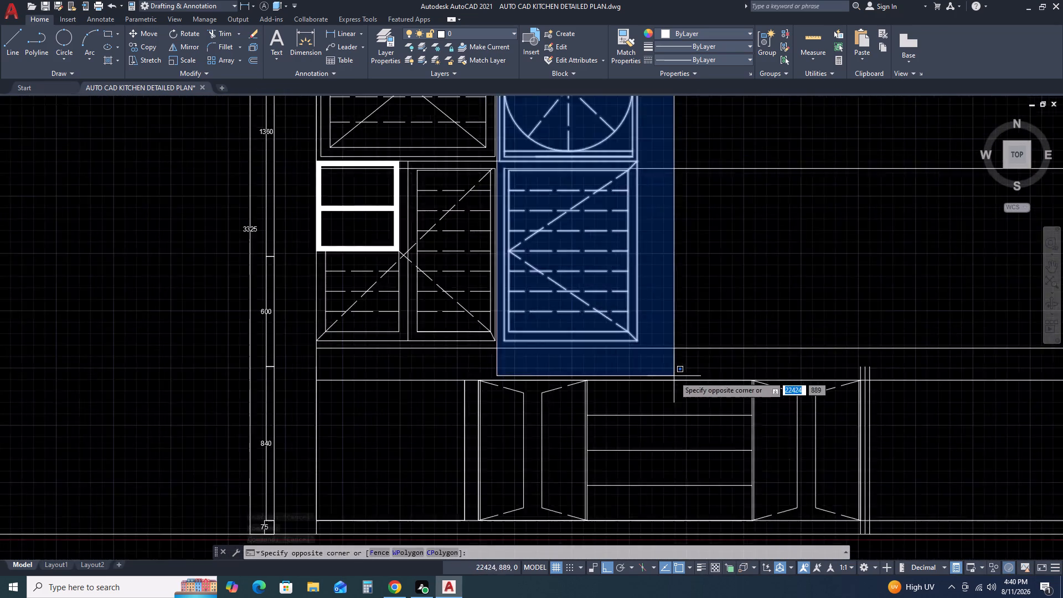
scroll(674, 376, up, 1)
click(667, 349)
text(M)
key(space)
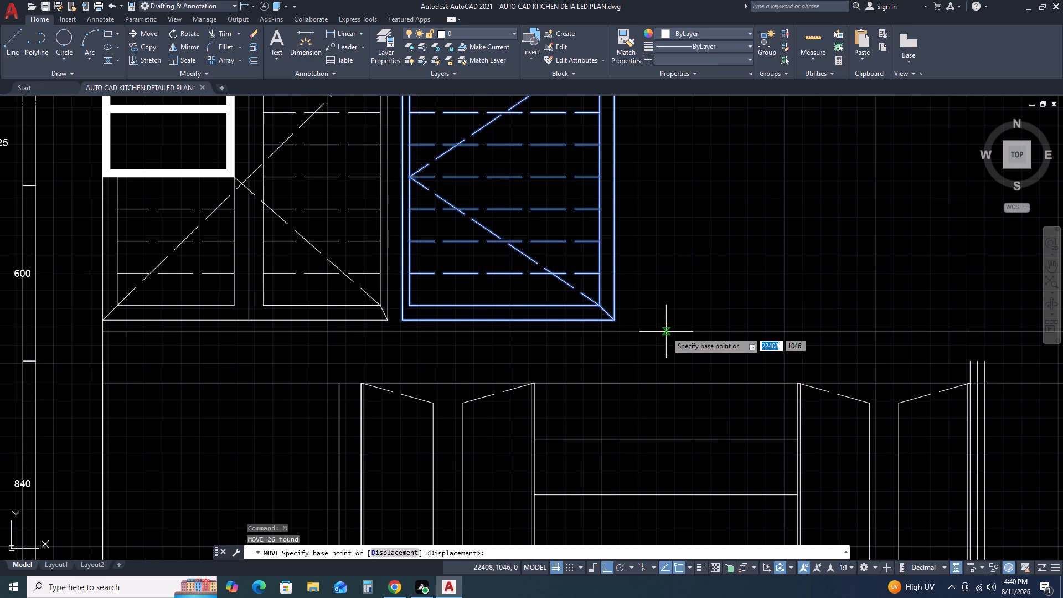
click(669, 322)
text(25B)
key(space)
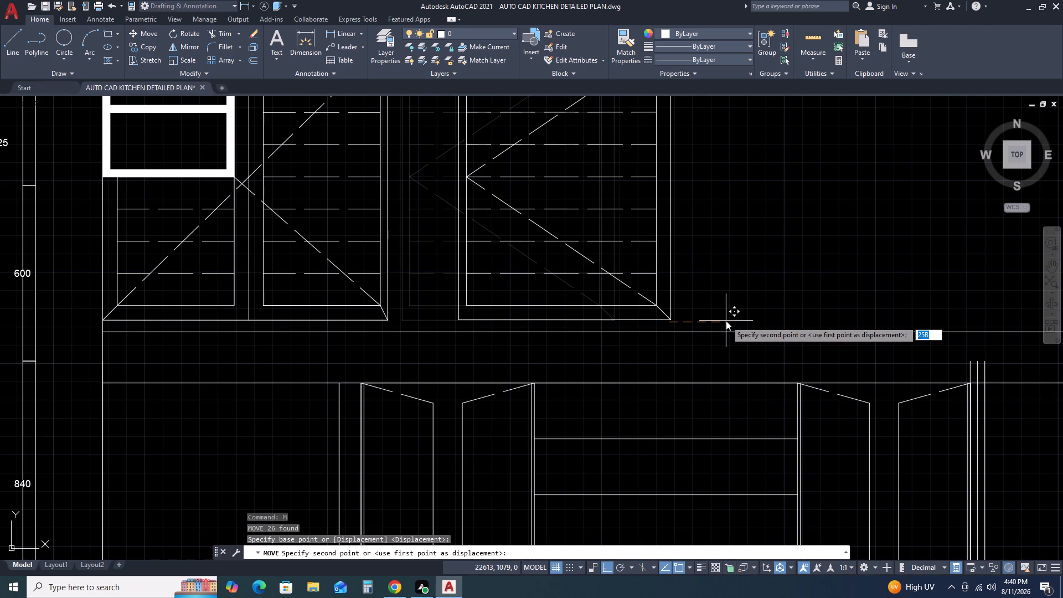
key(BackSpace)
key(2)
text(5)
key(space)
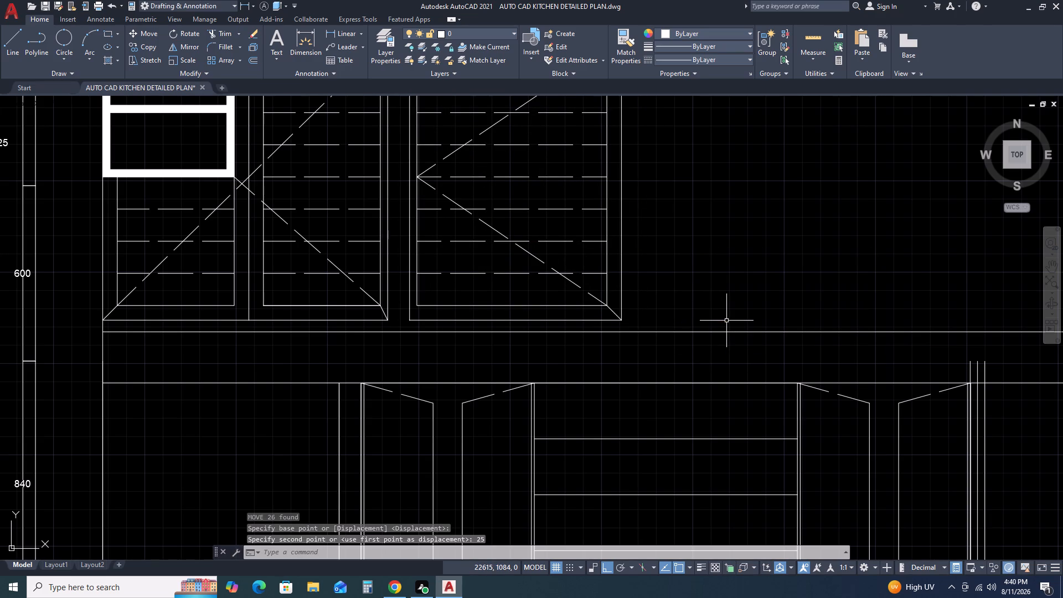
scroll(726, 321, down, 2)
key(Escape)
Trim the stub of the right panel's top line that projects into the central gap.
scroll(611, 202, up, 3)
middle_click(647, 233)
middle_drag(650, 243, 651, 251)
middle_drag(658, 274, 665, 298)
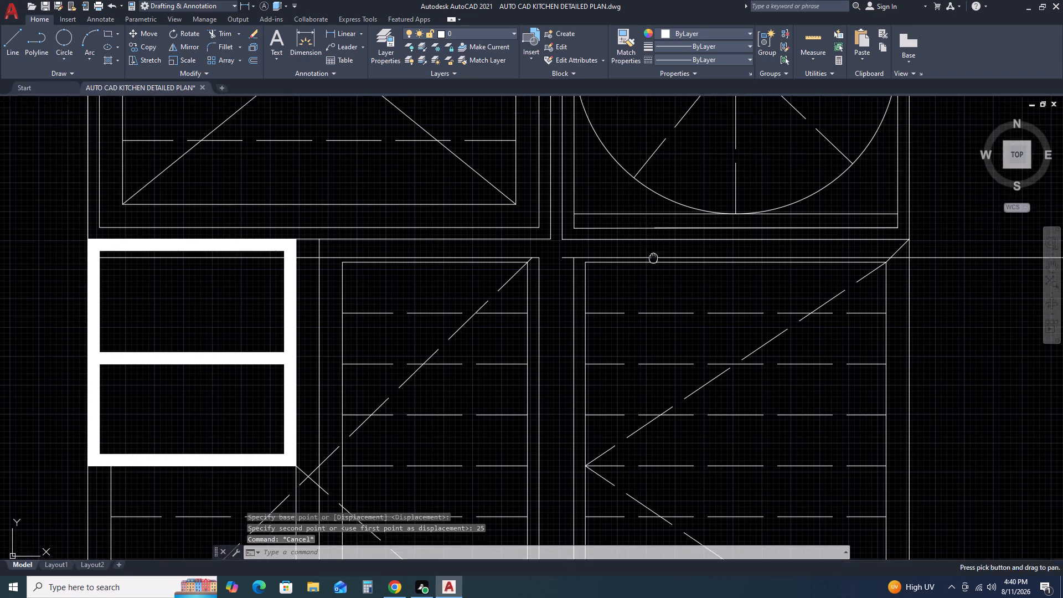
middle_drag(665, 298, 669, 310)
middle_drag(627, 220, 623, 362)
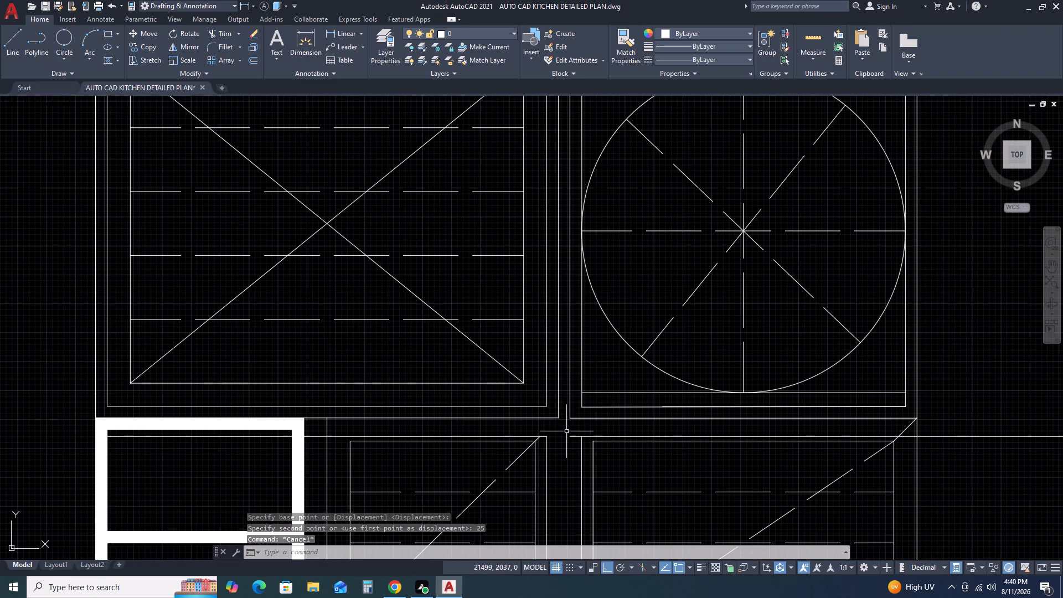
middle_drag(569, 430, 582, 336)
scroll(589, 354, up, 2)
key(t)
key(r)
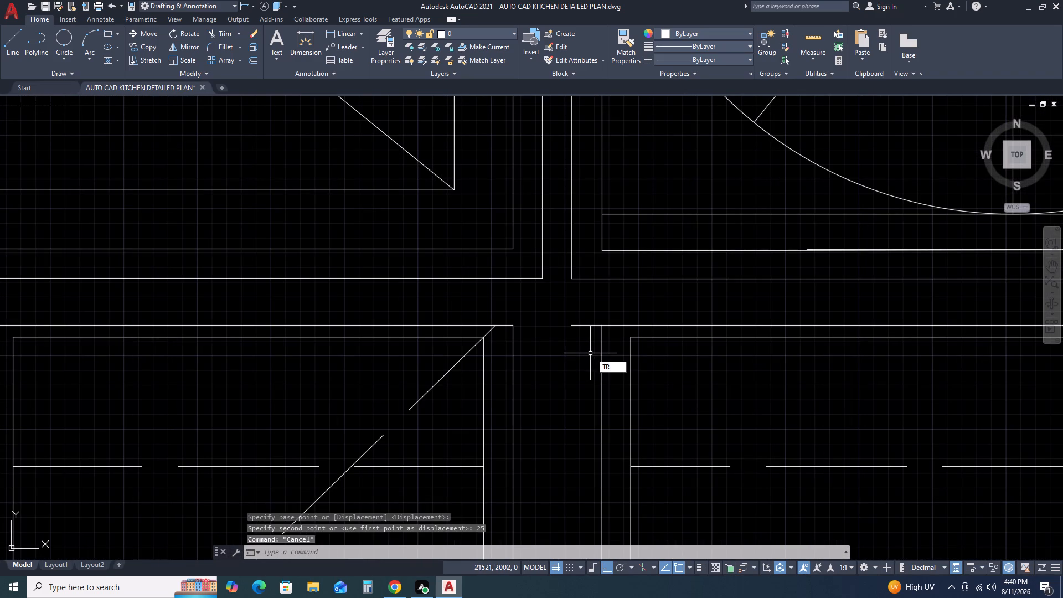
key(space)
click(587, 308)
click(577, 347)
key(Escape)
Draw a vertical line from the crossed upper unit's lower right corner down to the long horizontal line below the panels.
scroll(549, 342, down, 3)
middle_drag(561, 402, 556, 272)
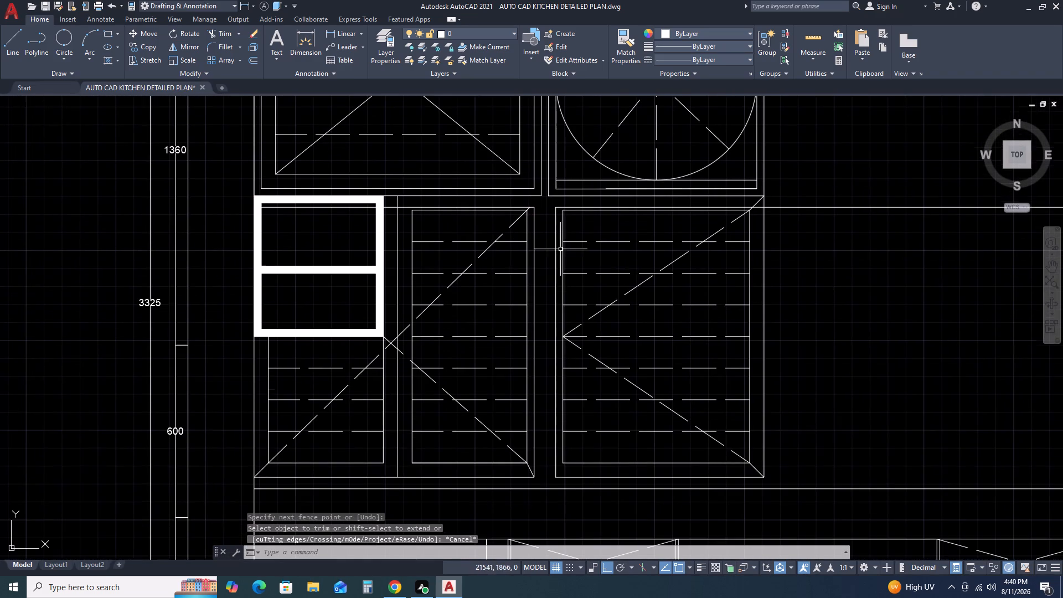
scroll(545, 198, up, 2)
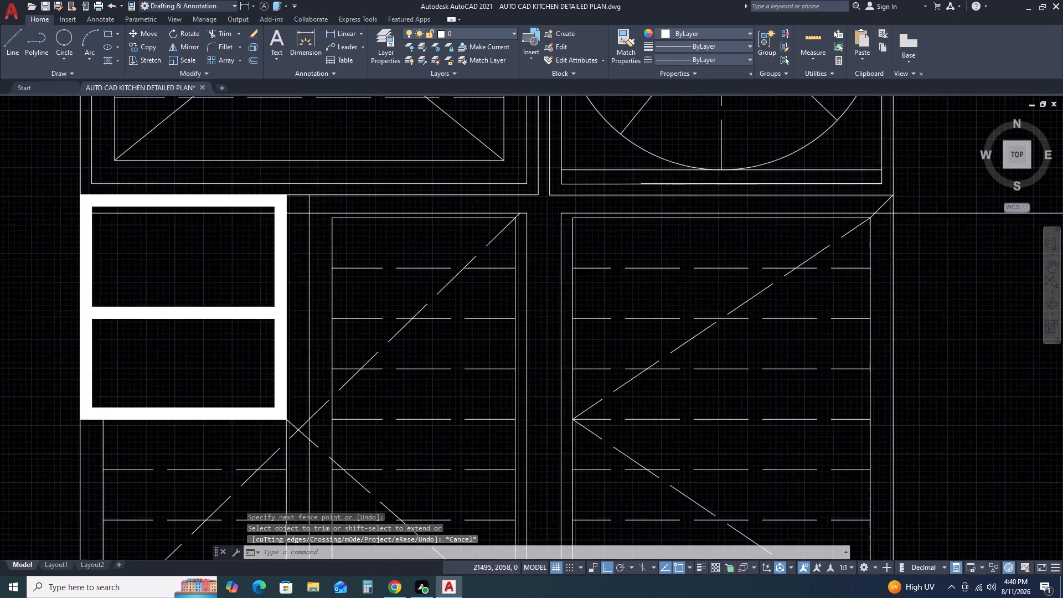
key(l)
key(space)
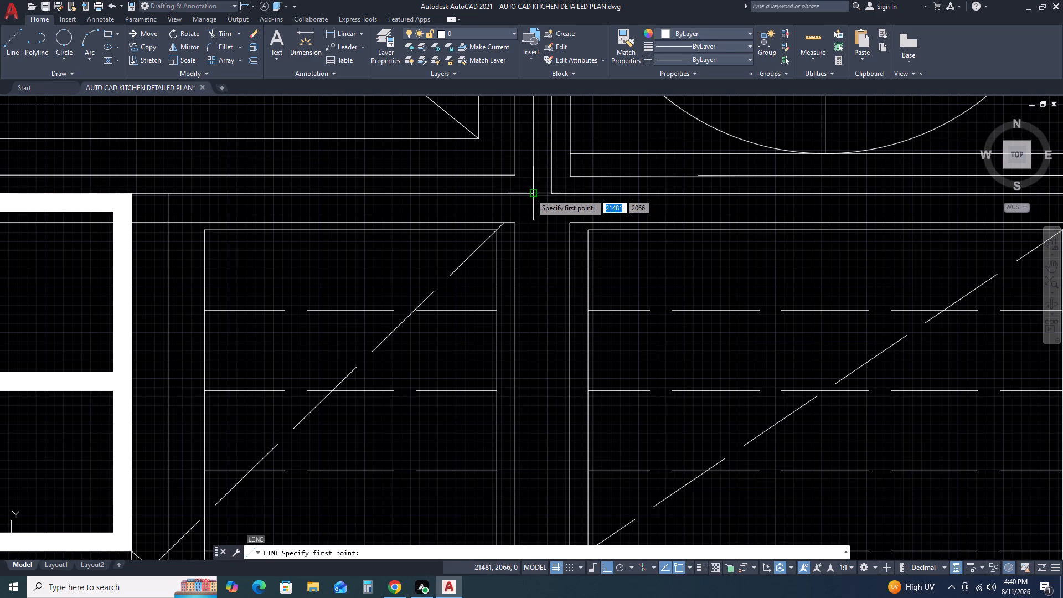
click(530, 194)
scroll(511, 466, down, 2)
middle_drag(526, 499, 522, 344)
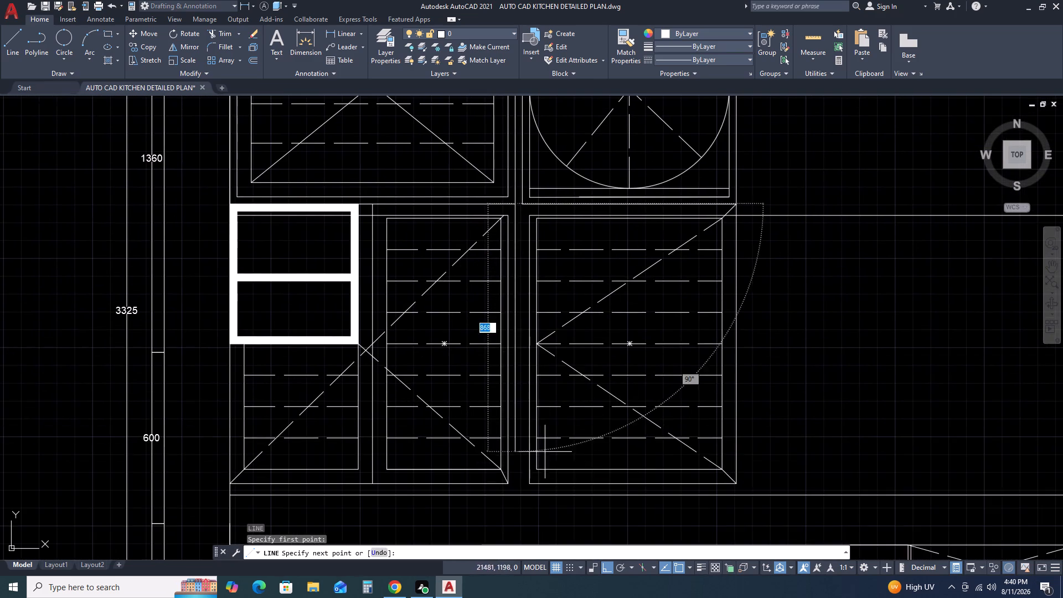
scroll(541, 488, up, 3)
click(432, 513)
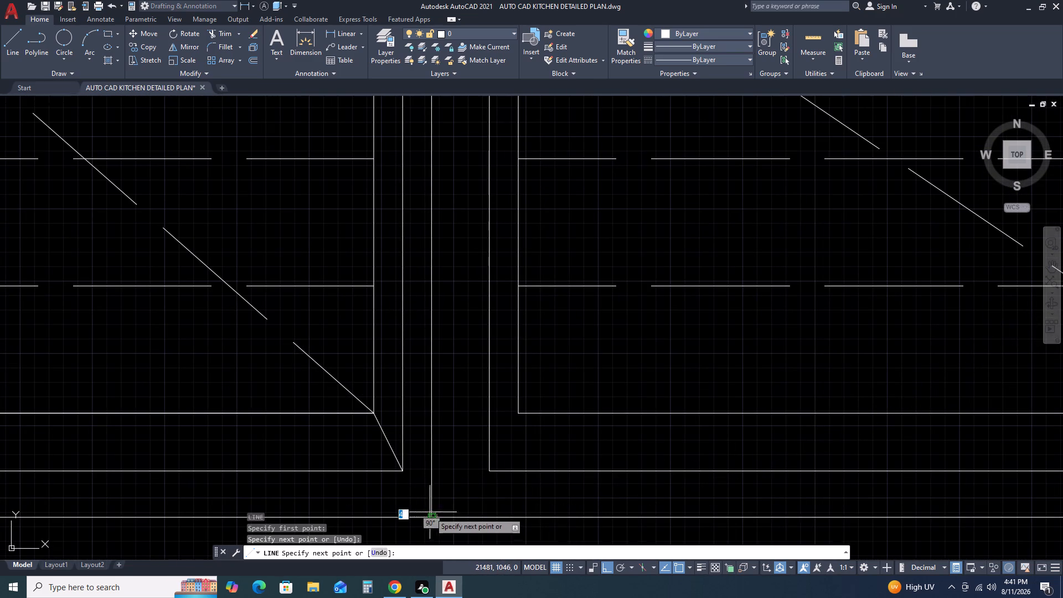
key(space)
Draw a parallel vertical line from the circle unit's lower left corner down to the long horizontal line below the panels.
scroll(435, 368, down, 3)
scroll(484, 445, down, 2)
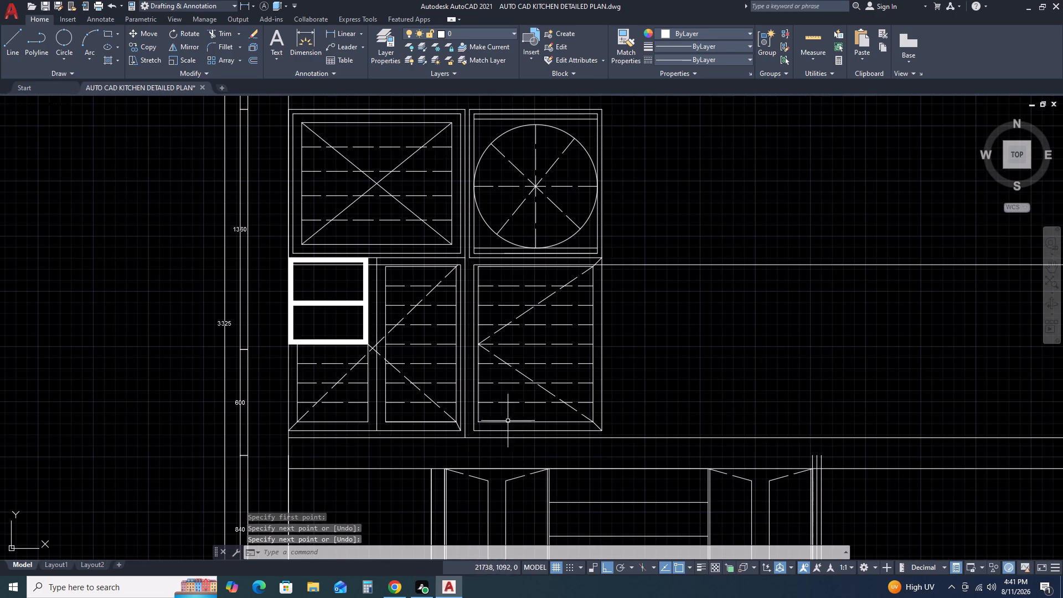
key(space)
scroll(450, 249, up, 2)
click(493, 275)
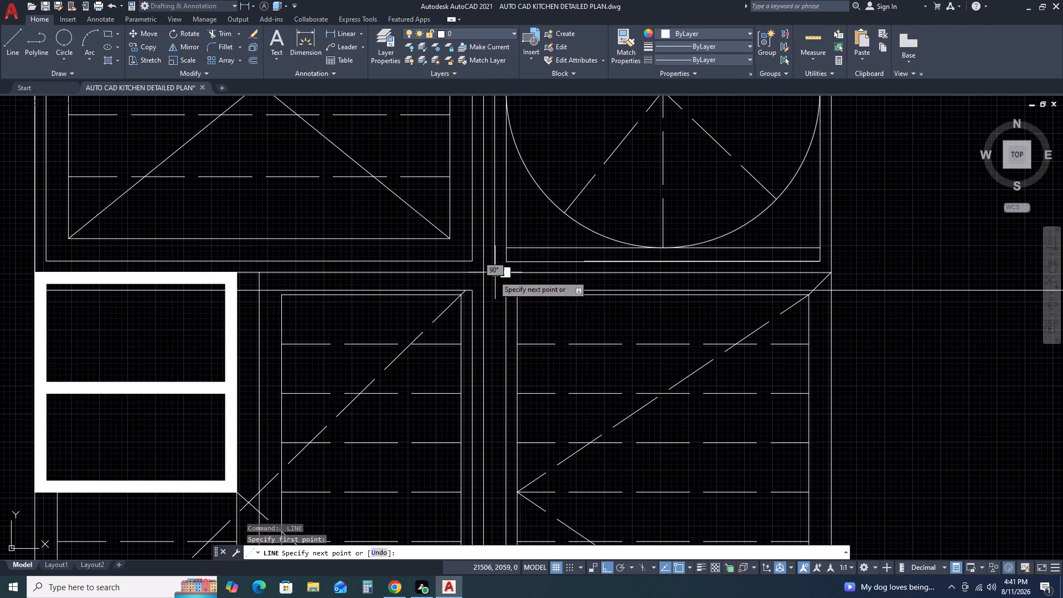
scroll(518, 470, down, 2)
middle_drag(515, 511, 515, 377)
scroll(515, 404, up, 3)
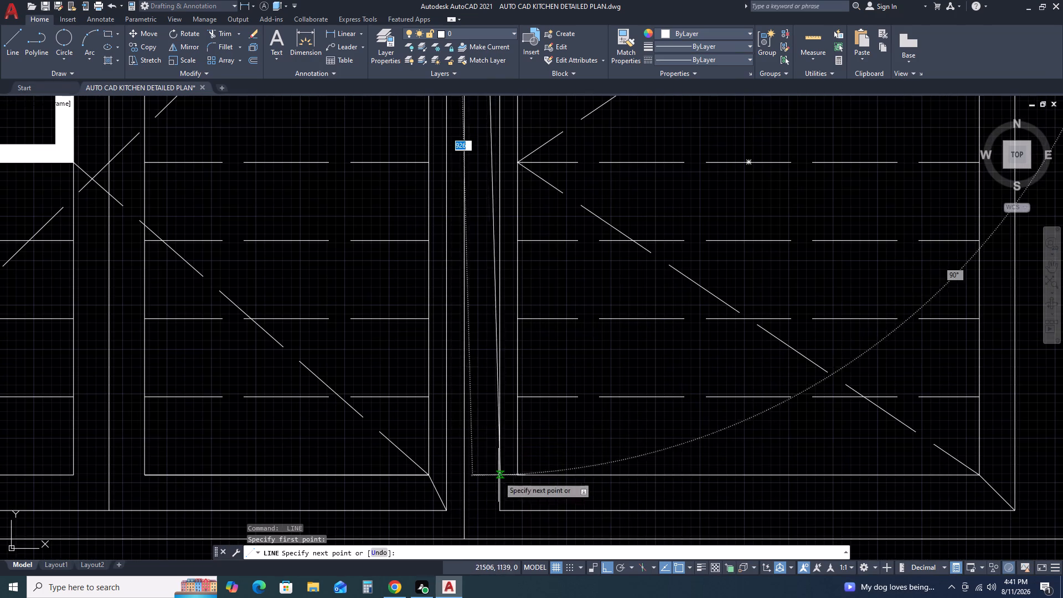
click(481, 540)
key(Escape)
scroll(508, 432, down, 2)
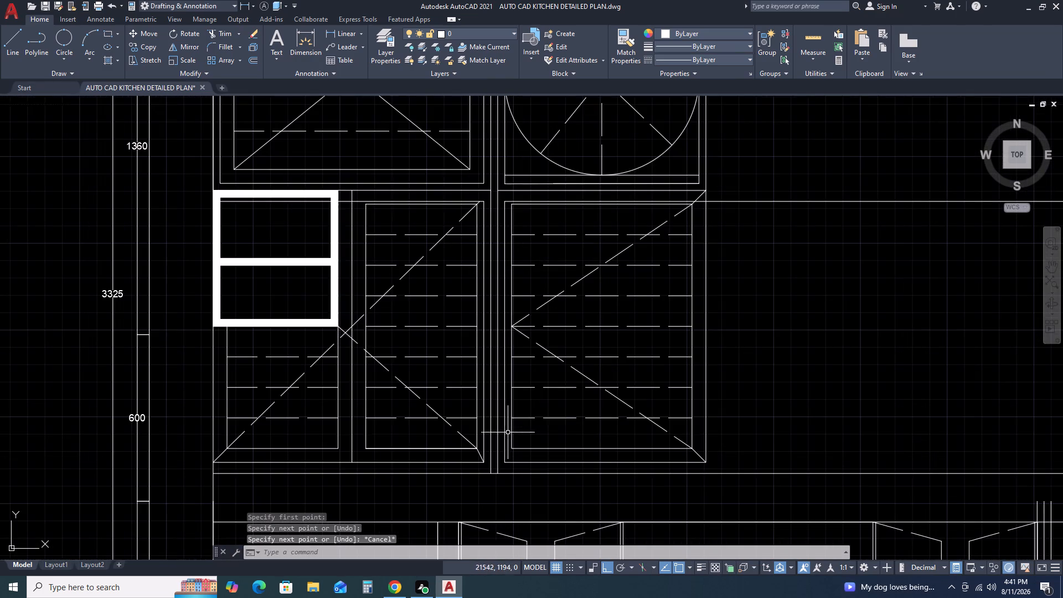
Examine the central divider and the lower panels against the long horizontal line above the base cabinets.
scroll(490, 202, up, 3)
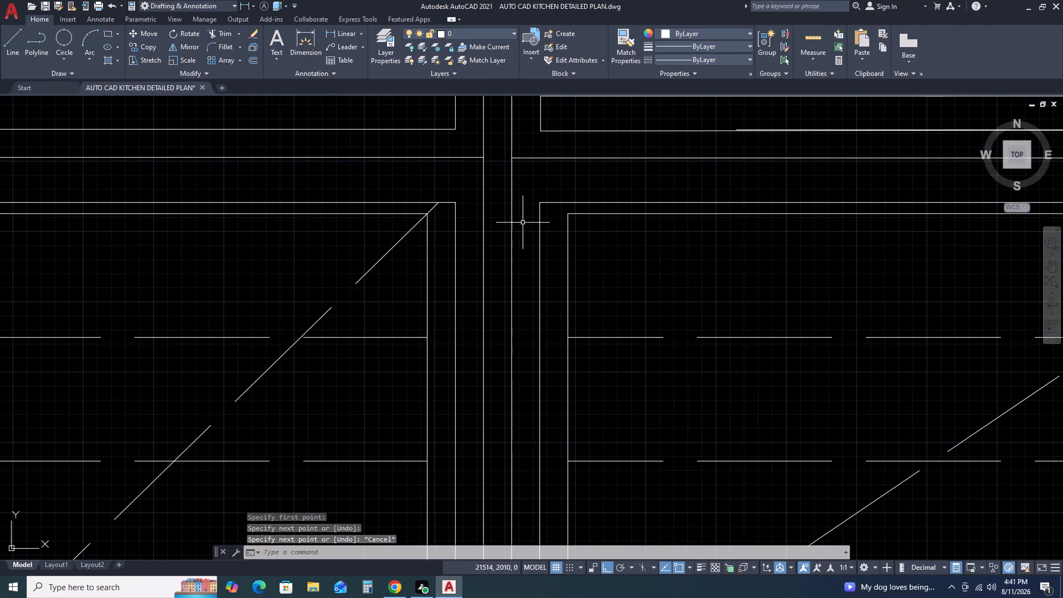
scroll(527, 227, down, 2)
scroll(510, 197, up, 2)
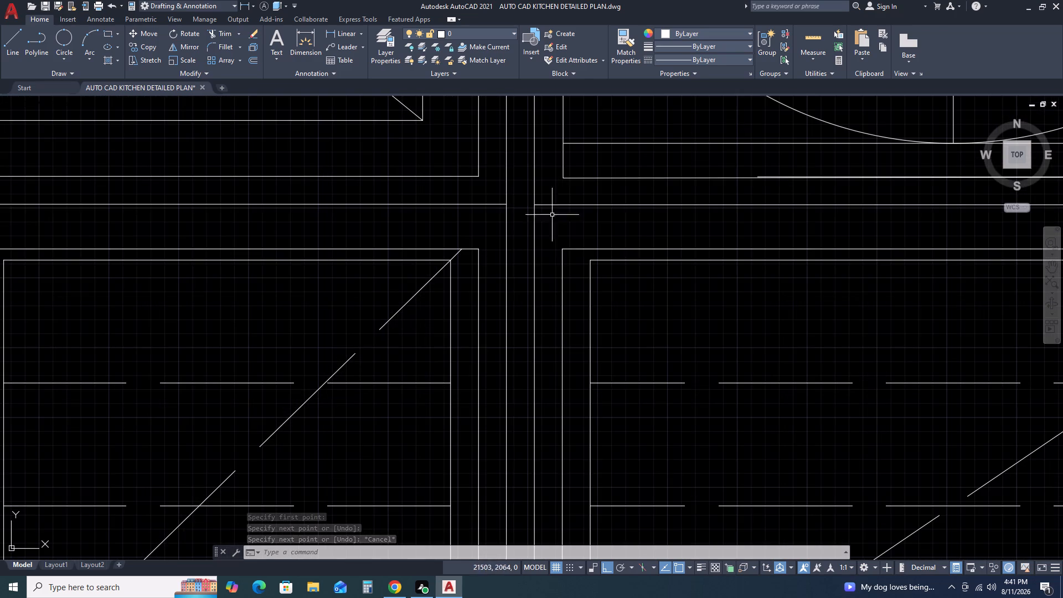
scroll(520, 267, down, 2)
scroll(792, 272, down, 2)
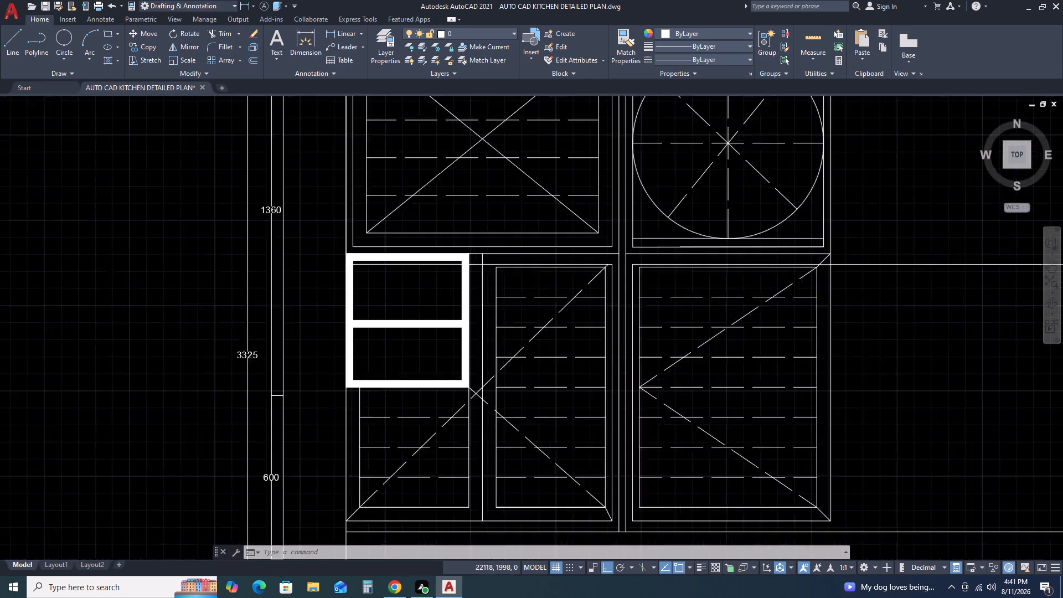
scroll(793, 272, down, 2)
scroll(819, 298, up, 3)
middle_drag(813, 315, 796, 268)
middle_click(796, 267)
middle_drag(796, 266, 792, 259)
middle_drag(787, 403, 677, 308)
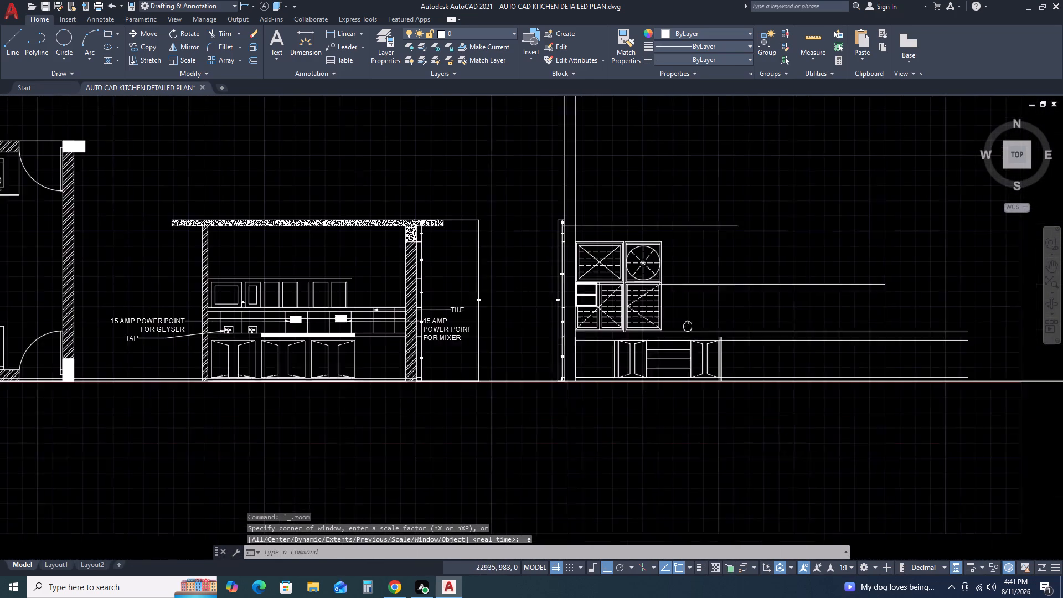
scroll(643, 308, up, 2)
scroll(539, 302, up, 2)
scroll(613, 297, down, 1)
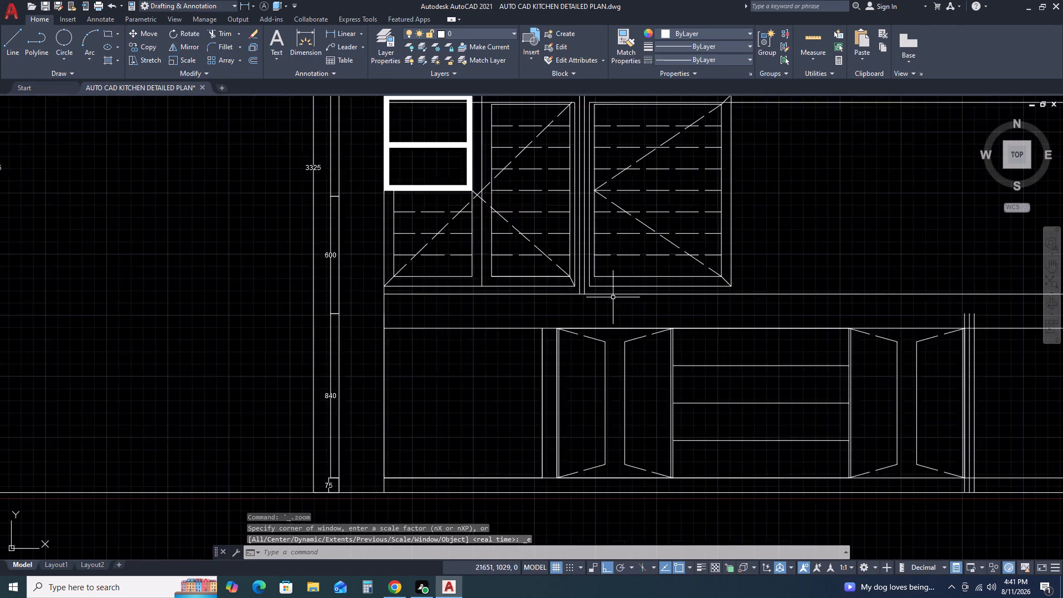
scroll(613, 297, down, 1)
scroll(692, 303, up, 2)
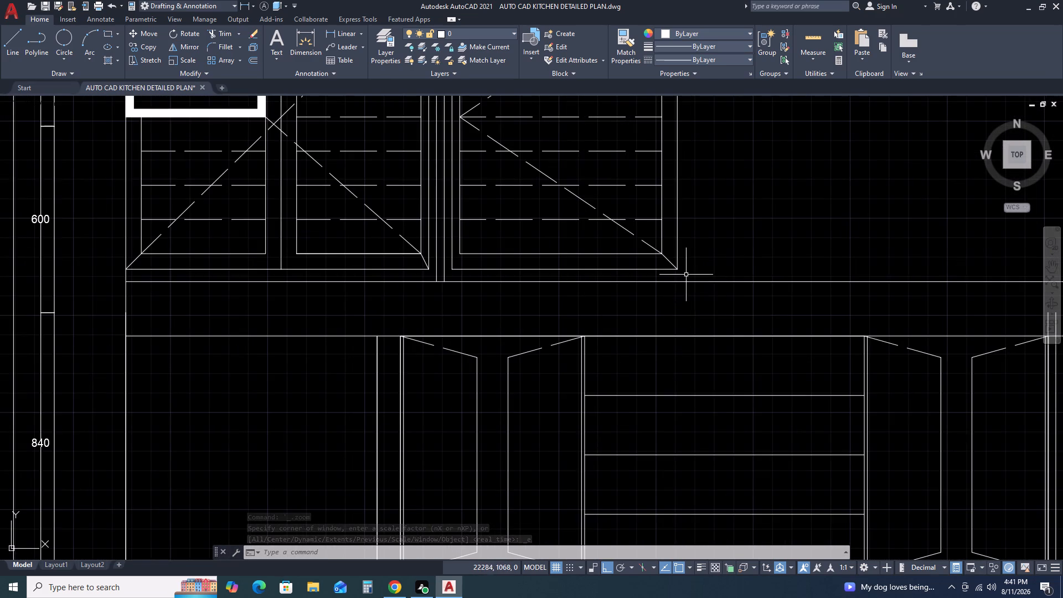
scroll(685, 275, up, 2)
scroll(691, 246, down, 3)
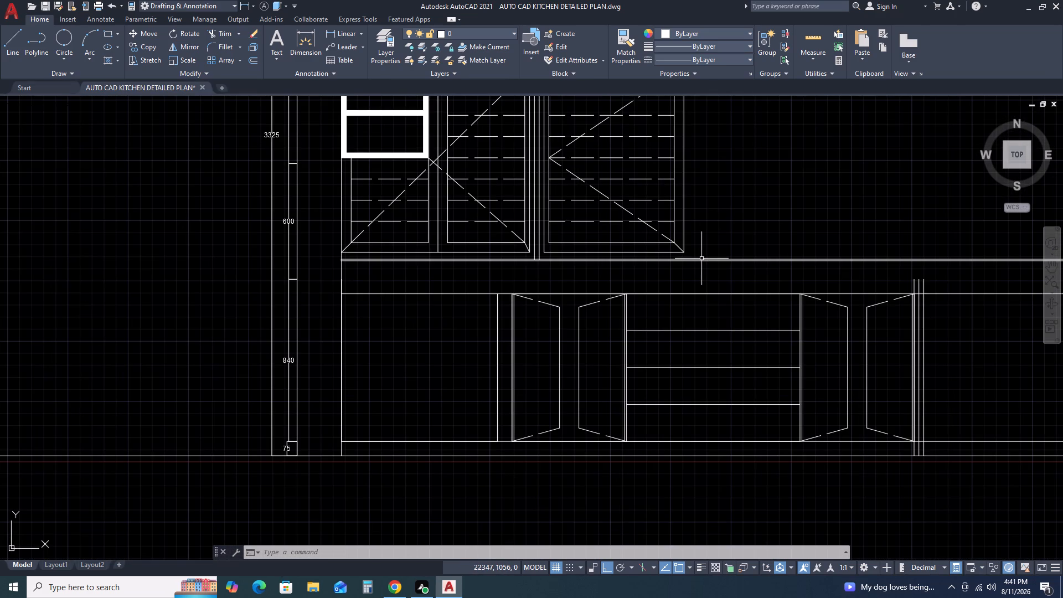
click(701, 259)
scroll(703, 262, down, 2)
middle_drag(704, 251, 690, 275)
key(Escape)
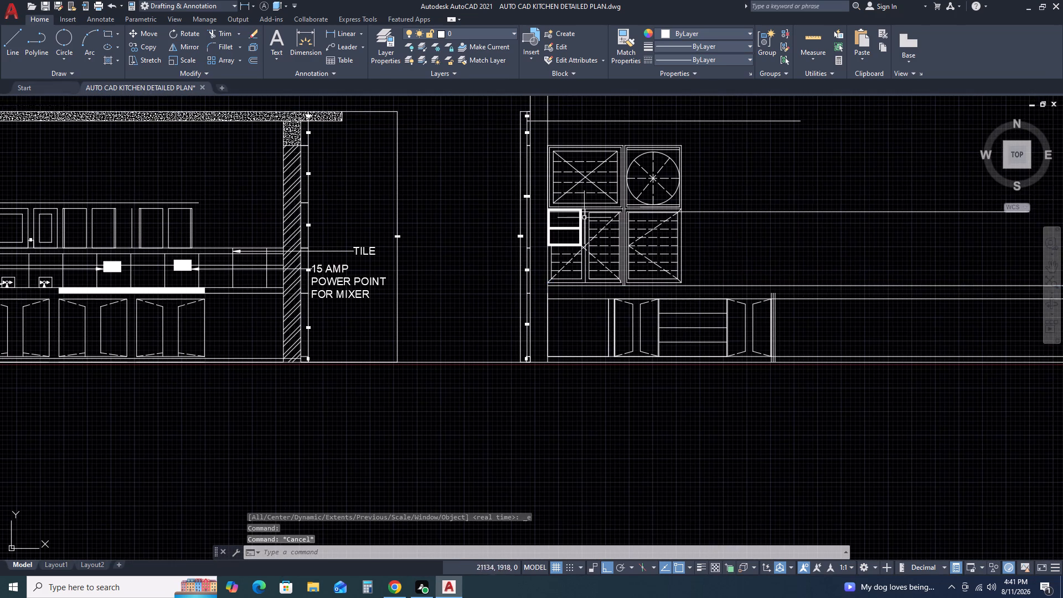
Move the lower panels and divider lines down so the right panel's bottom corner meets the long horizontal line.
scroll(545, 213, up, 3)
click(534, 192)
scroll(737, 274, down, 3)
scroll(804, 321, down, 1)
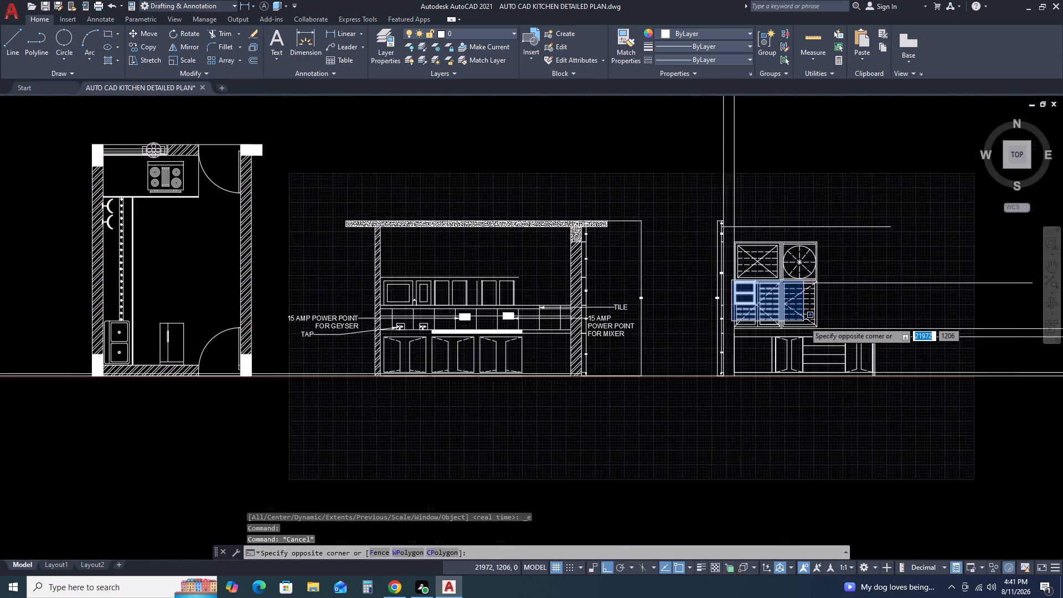
scroll(834, 336, up, 4)
click(801, 329)
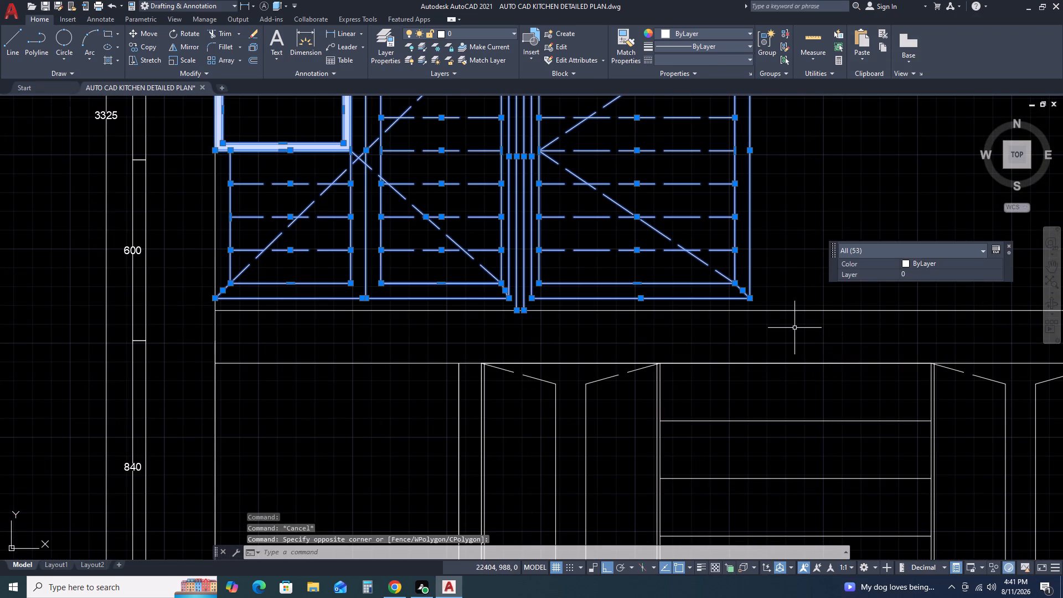
text(M)
key(space)
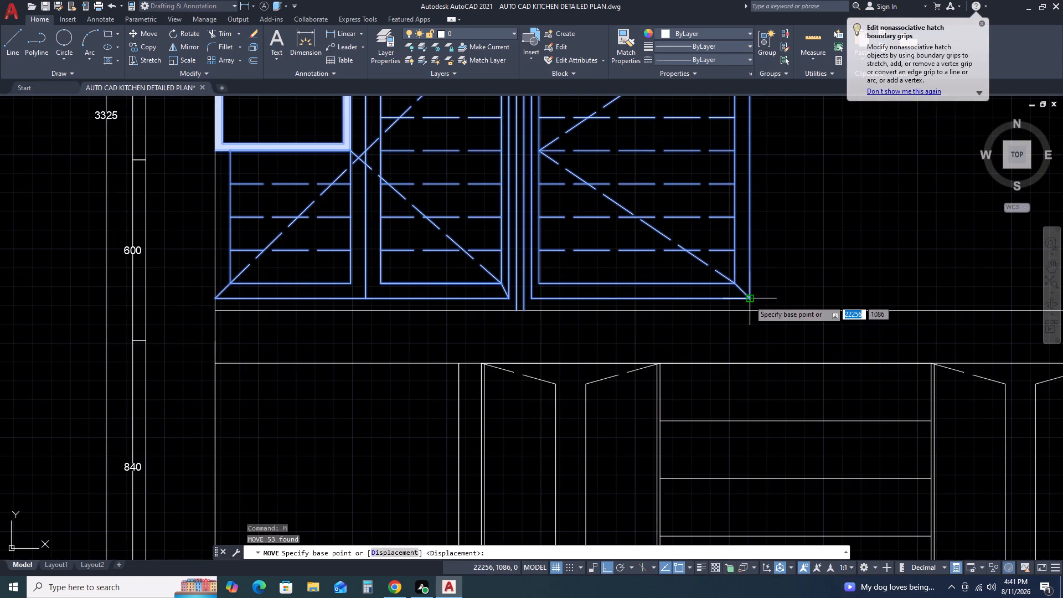
click(750, 299)
click(750, 310)
scroll(750, 311, down, 3)
key(Escape)
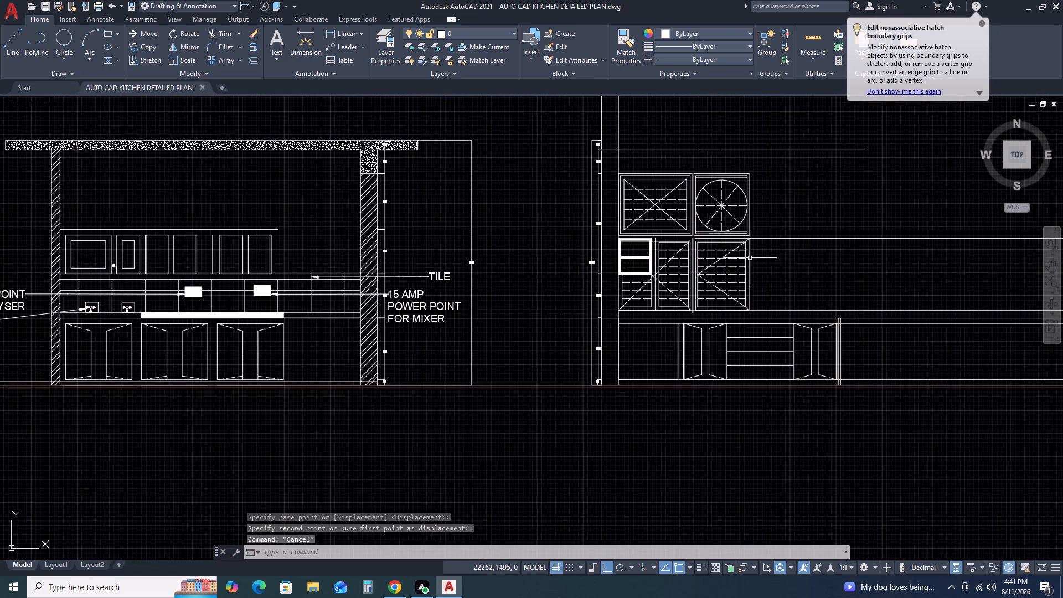
Extend the right dashed-shelf panel's top line across the divider and left panel to the thick-framed shelf unit.
scroll(699, 240, up, 3)
middle_drag(875, 230, 797, 250)
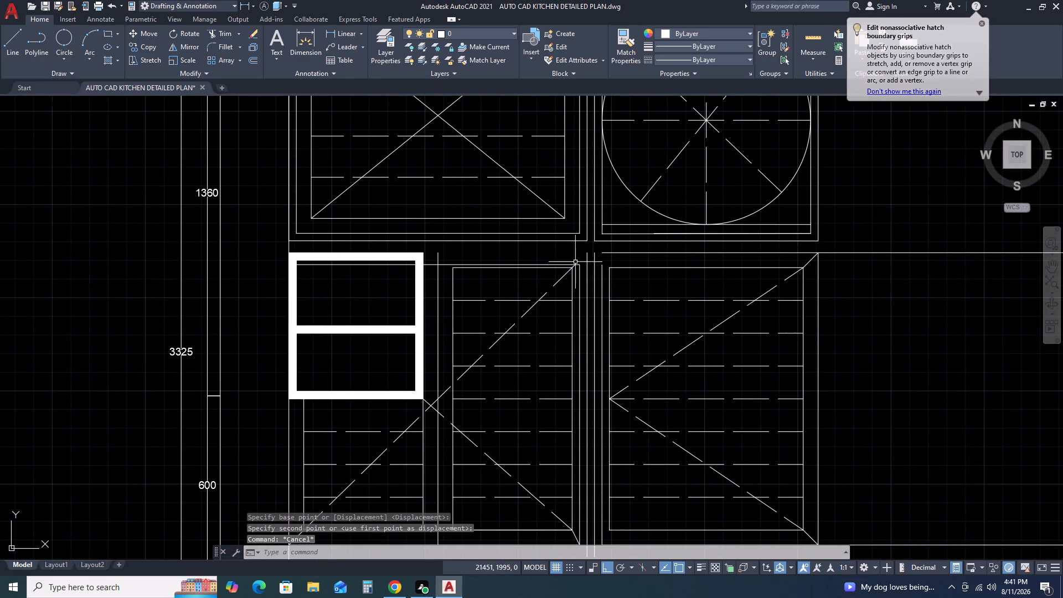
scroll(534, 265, up, 2)
key(e)
key(x)
key(space)
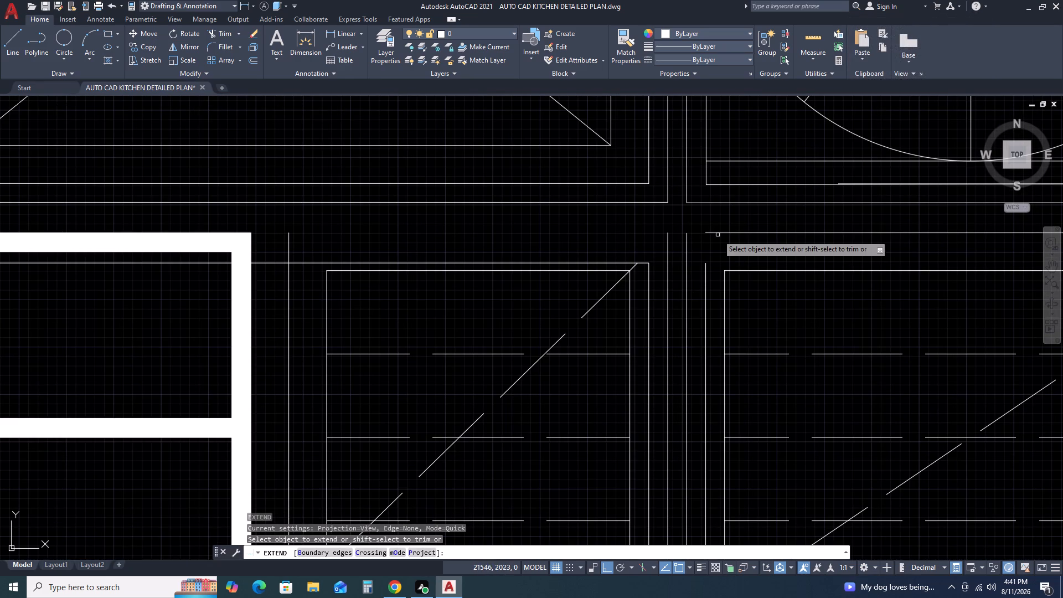
click(721, 231)
click(699, 236)
click(700, 228)
click(681, 251)
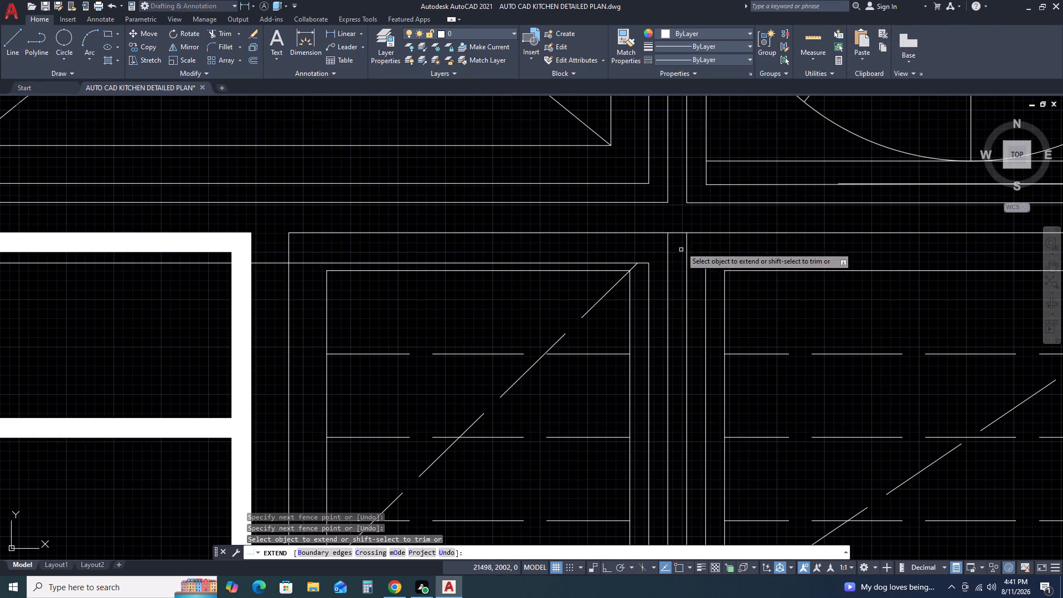
click(649, 227)
drag(550, 252, 544, 254)
key(Escape)
scroll(564, 245, down, 3)
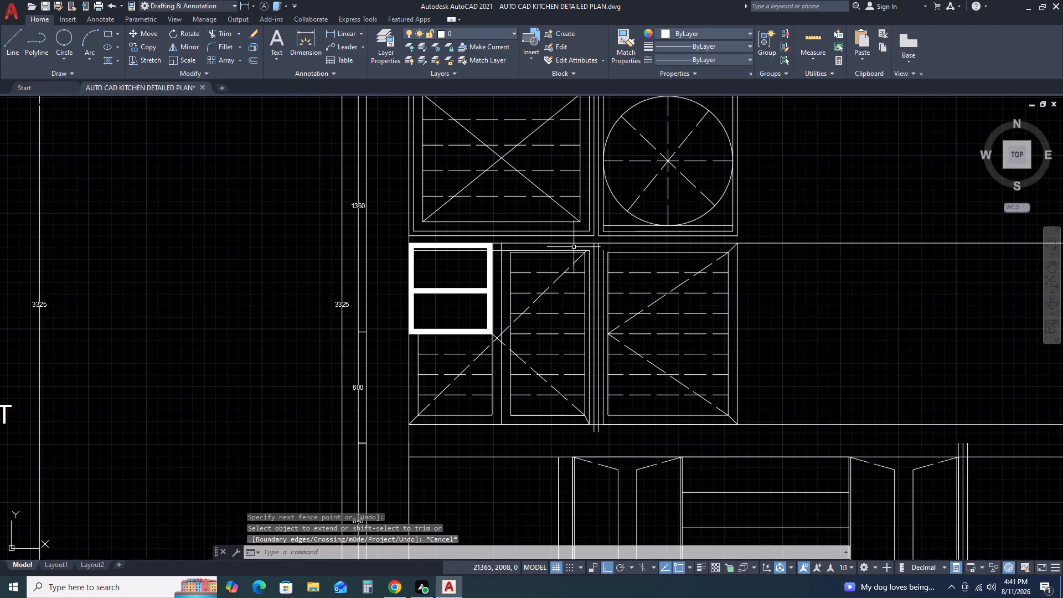
Extend the two divider lines and the panel side edges flanking them up to the bottom line of the upper units.
scroll(626, 277, up, 2)
key(e)
key(x)
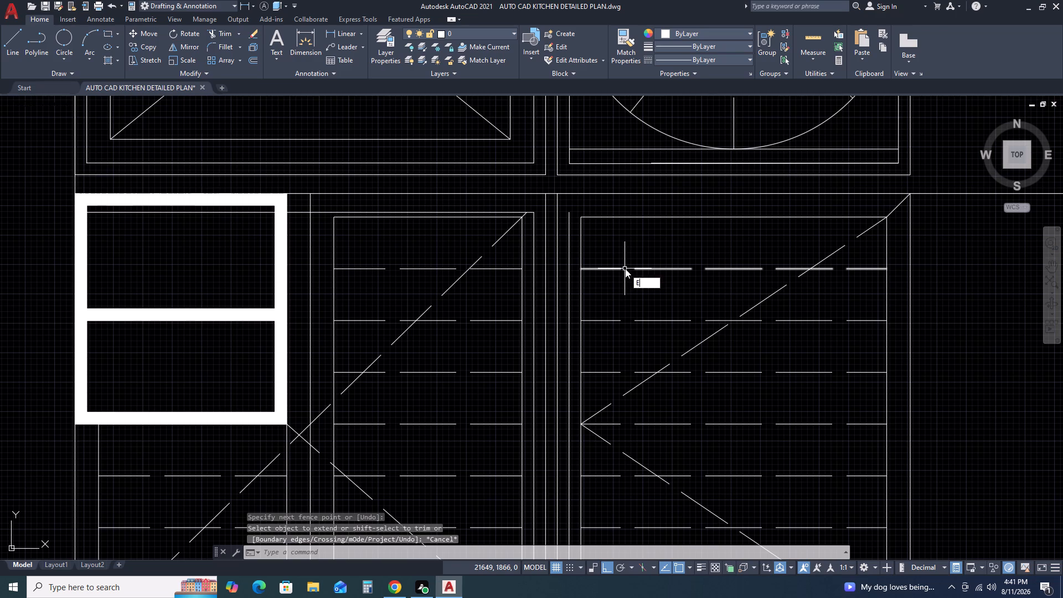
key(space)
click(571, 252)
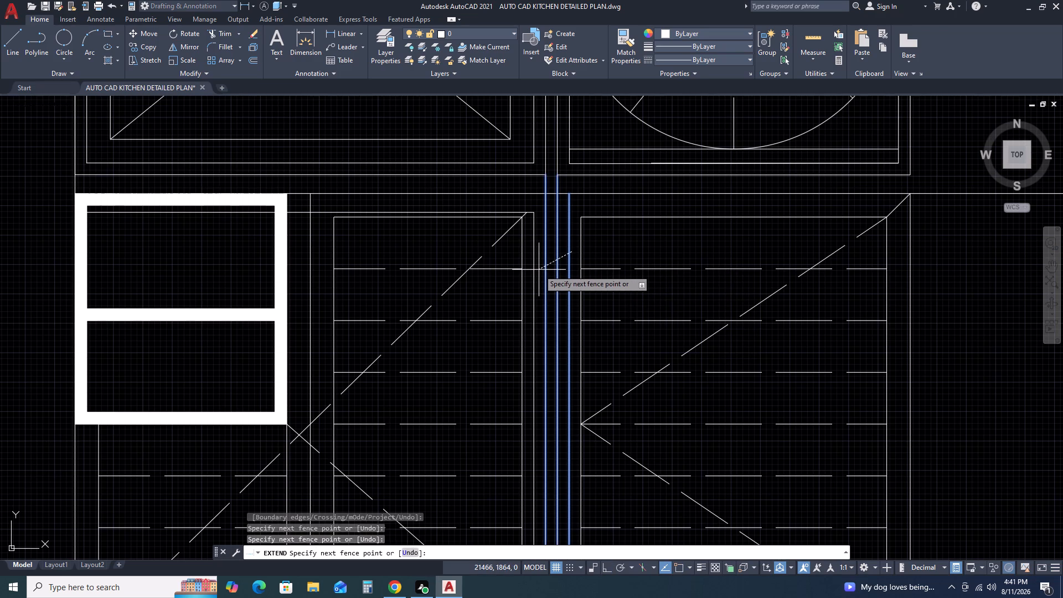
click(536, 275)
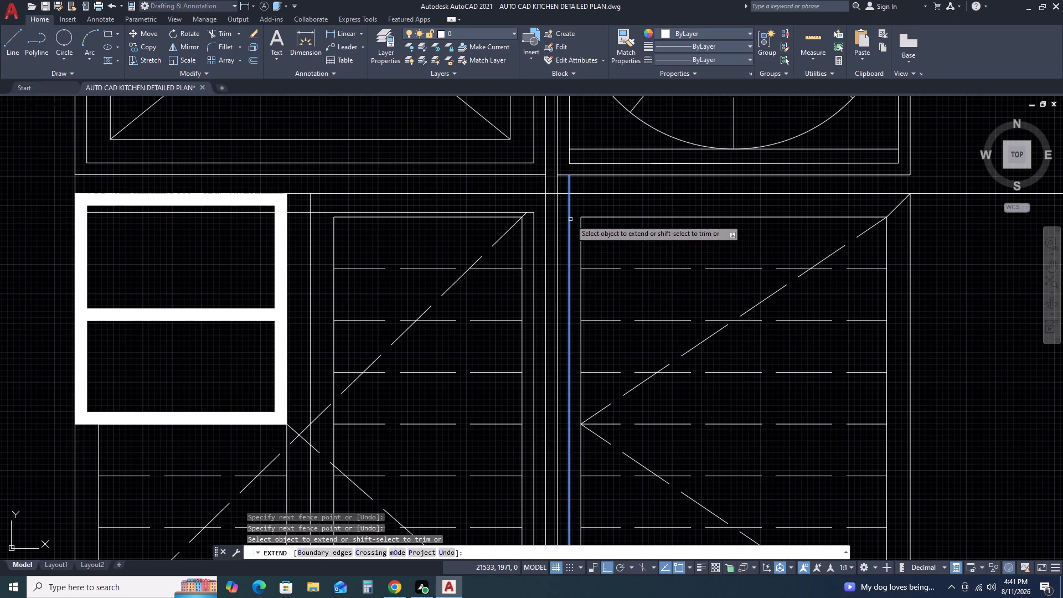
click(570, 219)
key(Escape)
key(Escape)
key(Escape)
key(Escape)
key(Escape)
key(Escape)
key(Escape)
key(Escape)
key(Escape)
key(Escape)
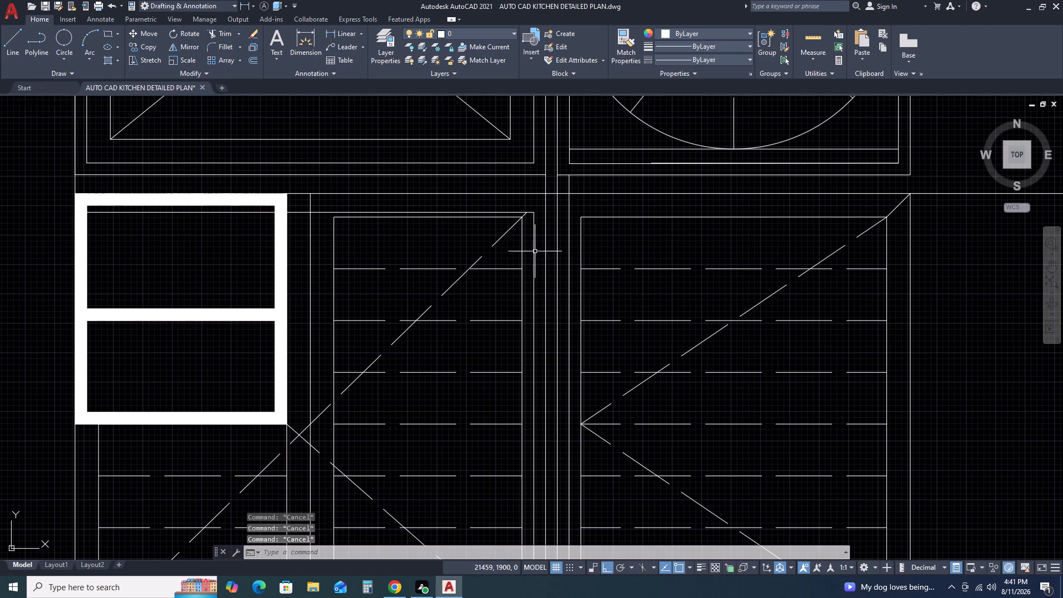
key(space)
click(533, 239)
click(533, 232)
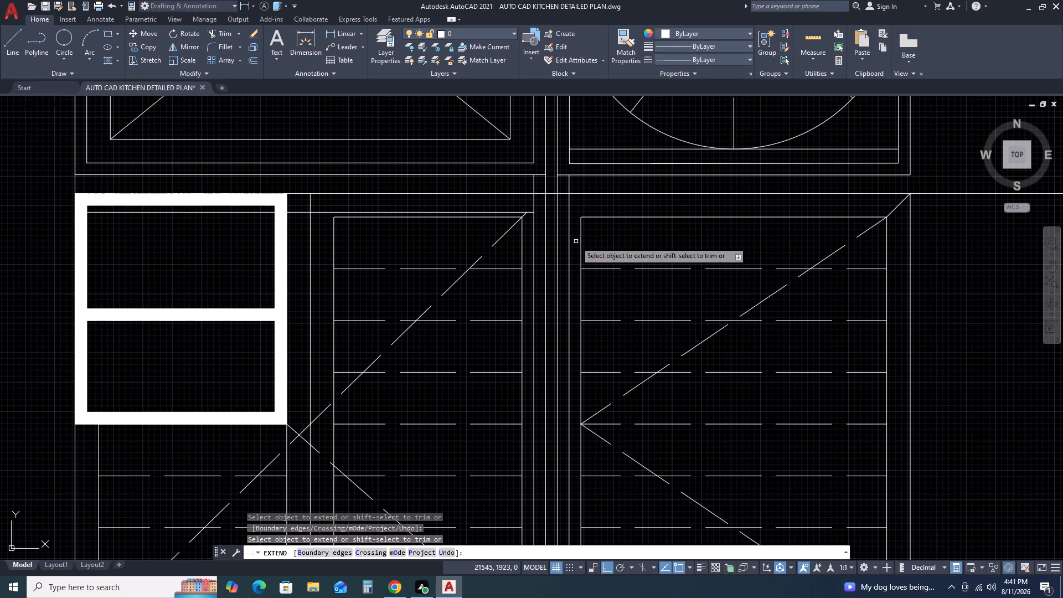
click(582, 229)
click(580, 218)
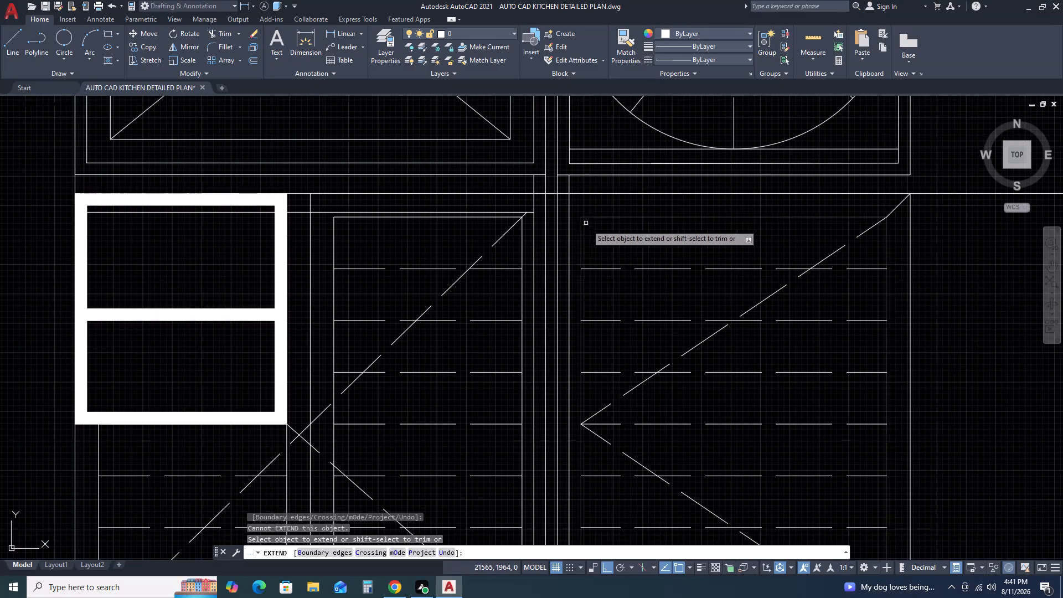
key(Escape)
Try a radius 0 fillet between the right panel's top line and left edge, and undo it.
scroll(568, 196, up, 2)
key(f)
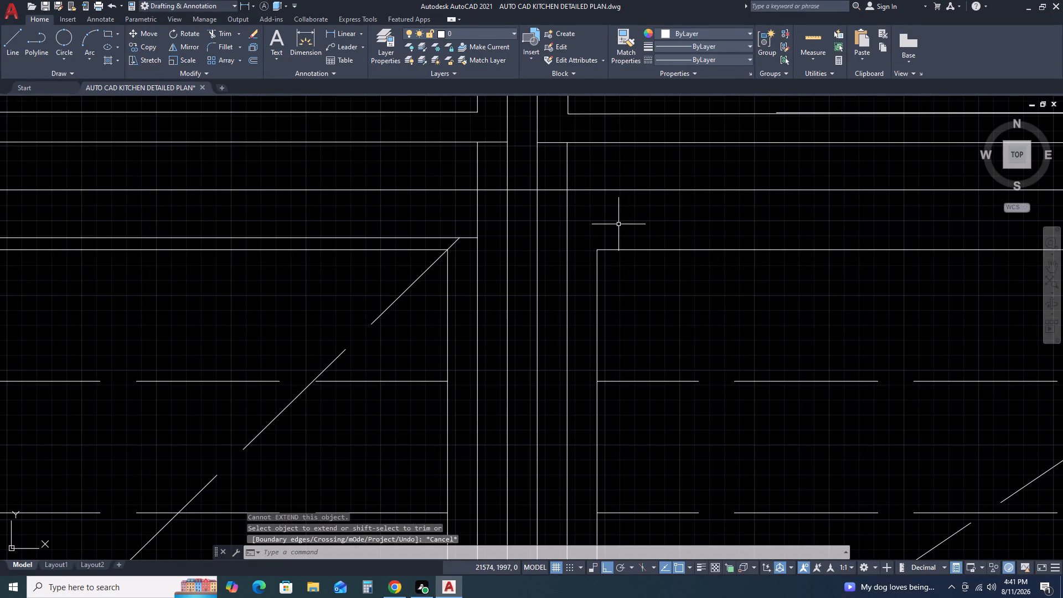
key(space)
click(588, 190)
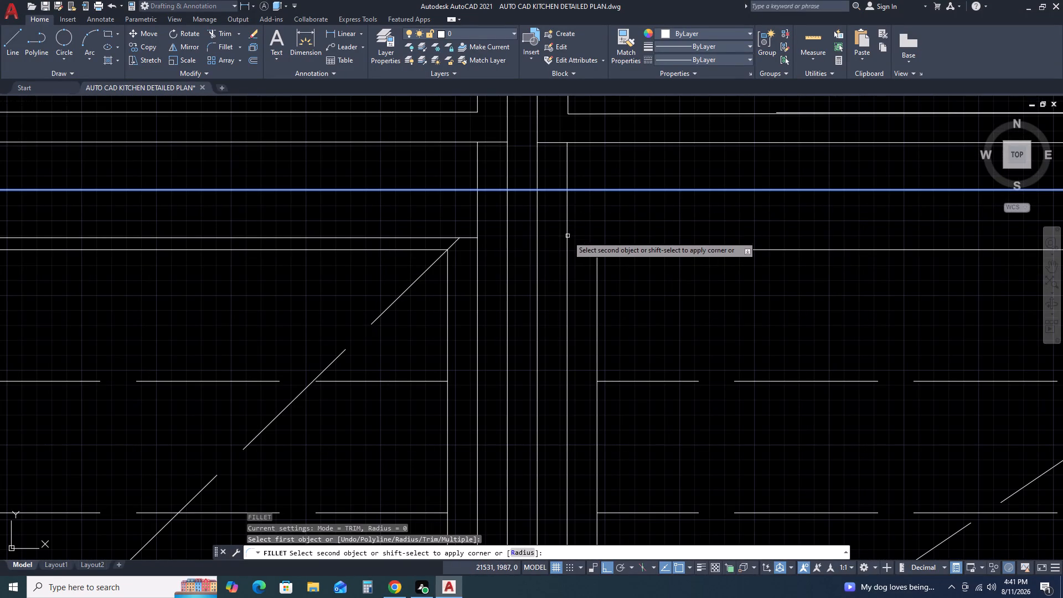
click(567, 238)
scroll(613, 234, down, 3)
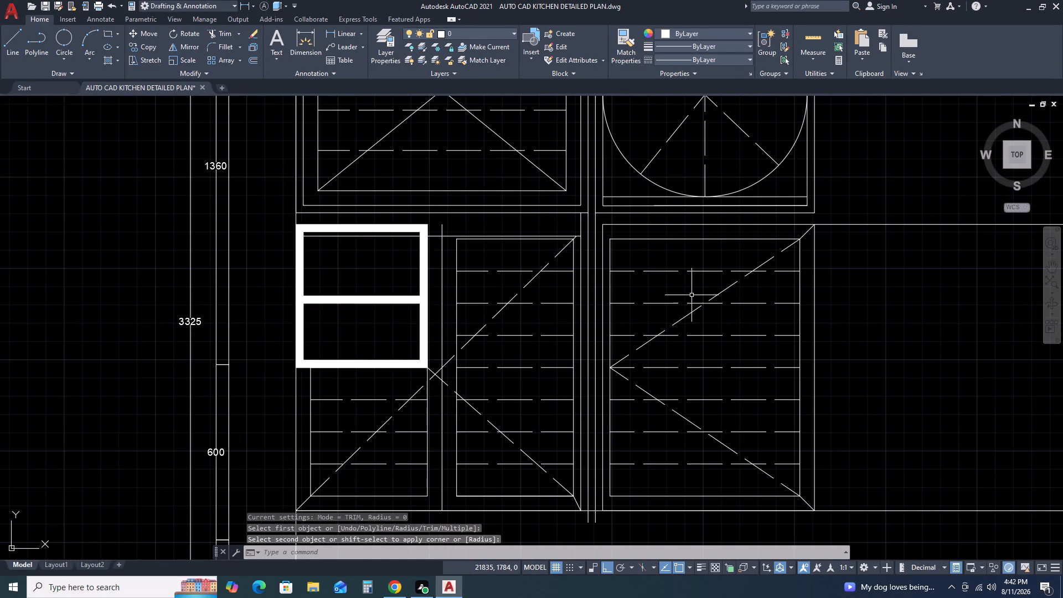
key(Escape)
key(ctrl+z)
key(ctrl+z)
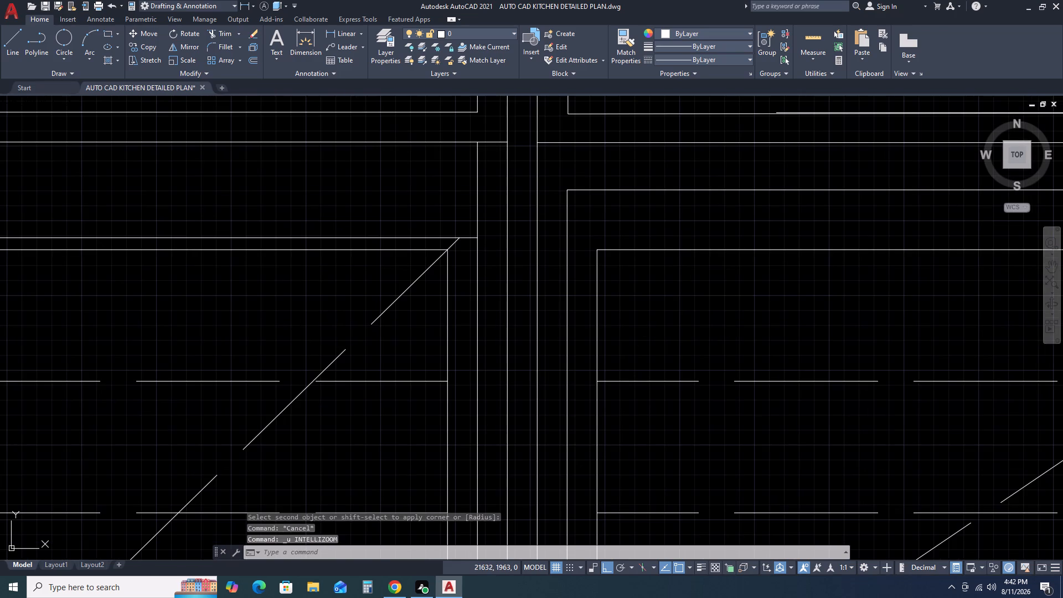
Trim the panel edge stubs above the shared top line and that line's pieces between each panel and the divider.
scroll(570, 256, down, 2)
scroll(561, 229, up, 2)
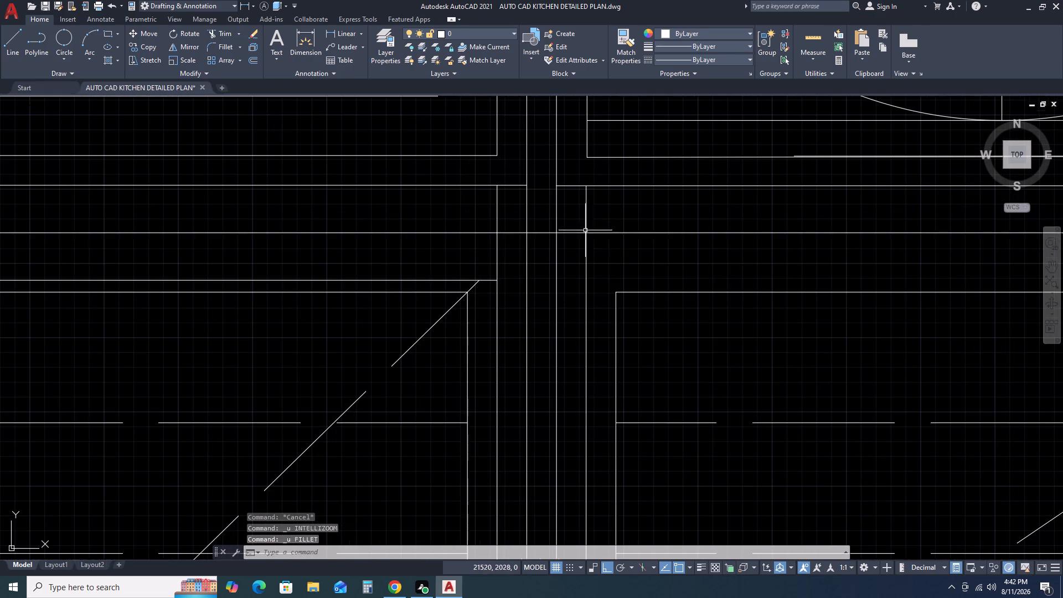
text(TR)
key(space)
click(614, 200)
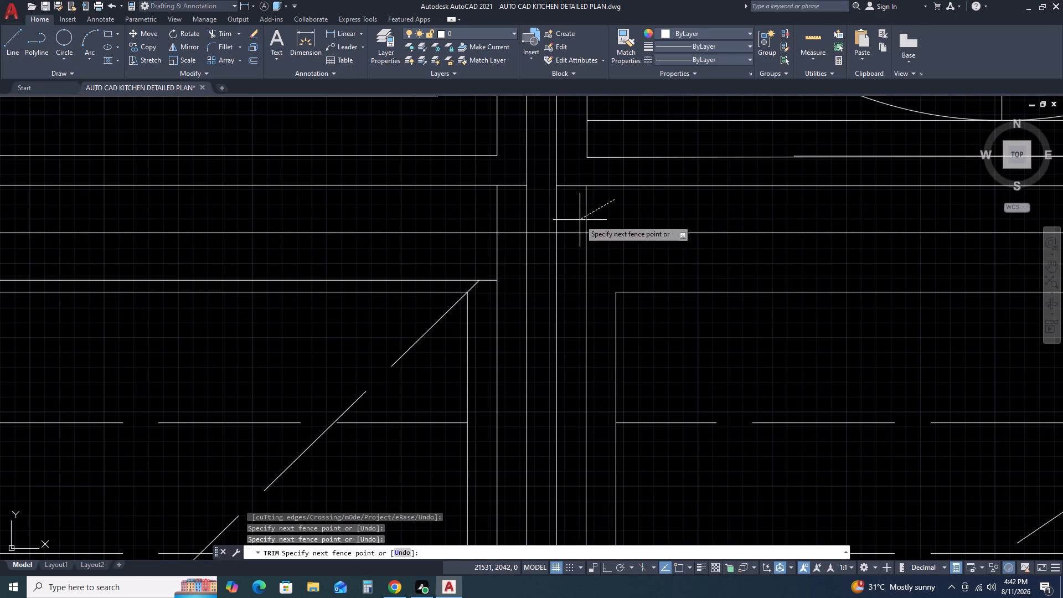
click(567, 243)
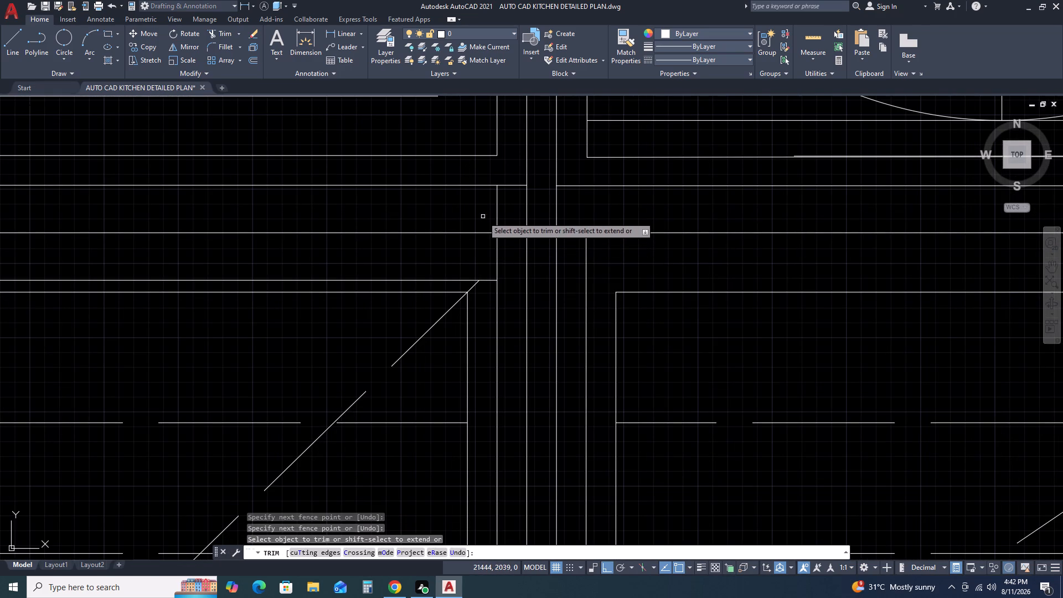
click(483, 216)
click(520, 218)
click(514, 220)
click(525, 290)
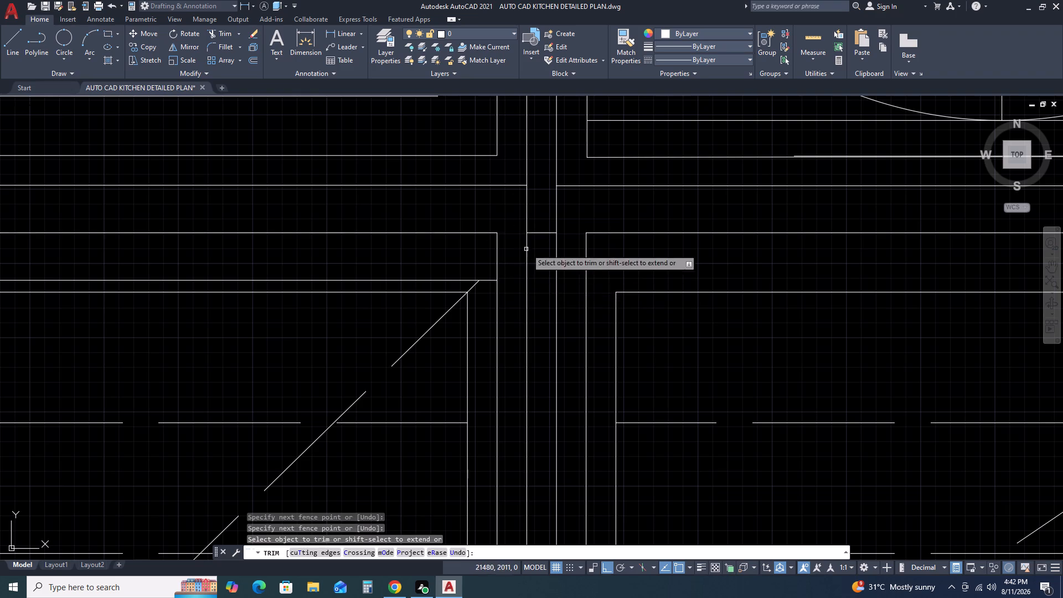
Trim the left panel's lower top line between the dashed diagonal's end and the panel's right edge.
scroll(543, 235, down, 3)
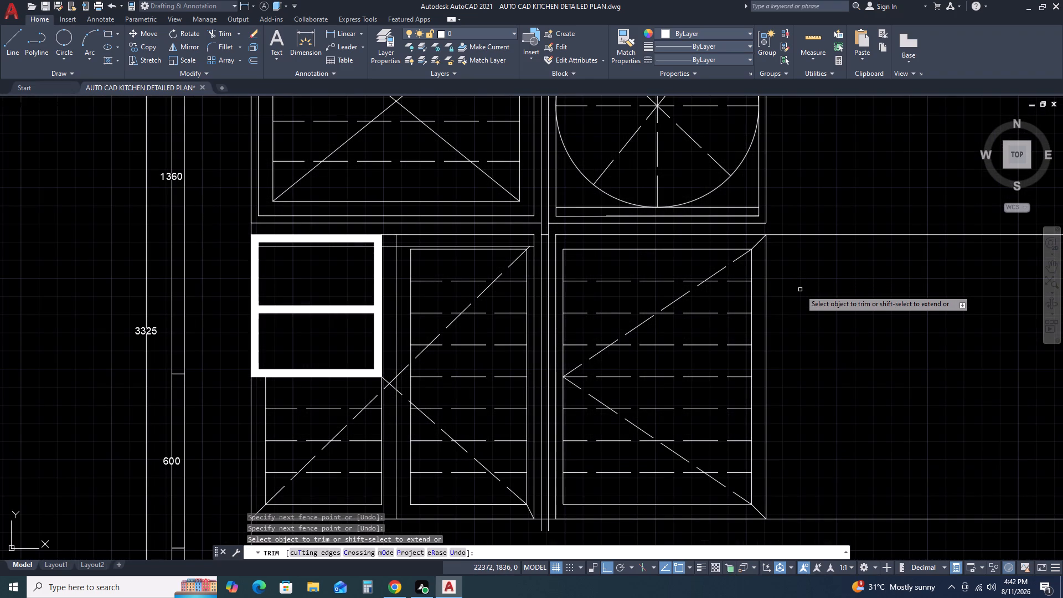
scroll(523, 257, up, 3)
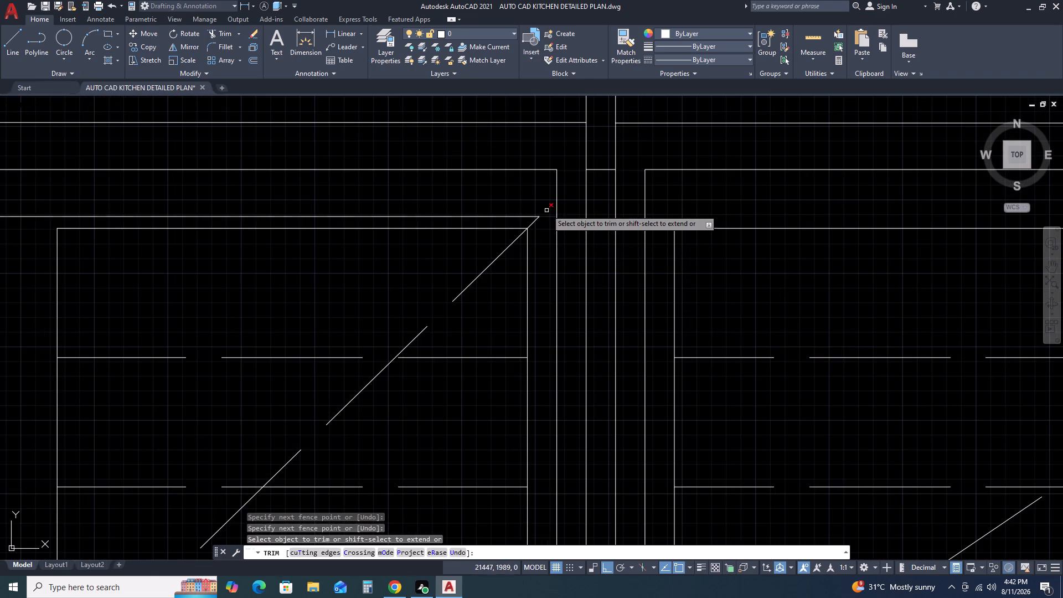
click(546, 201)
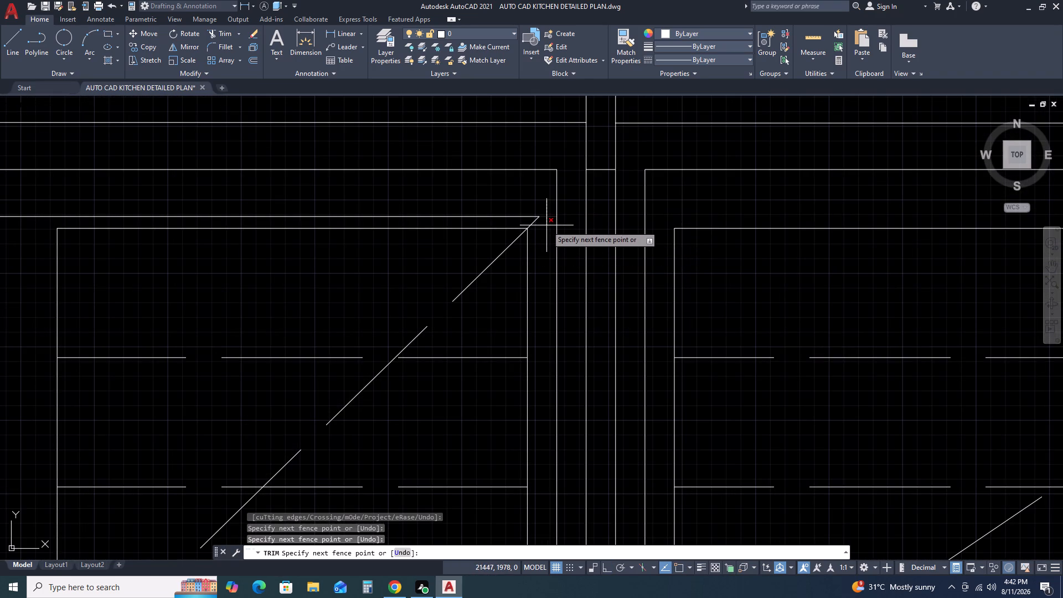
click(546, 225)
Trim the short piece of the lower panels' shared top line lying between the two divider lines.
scroll(613, 192, down, 2)
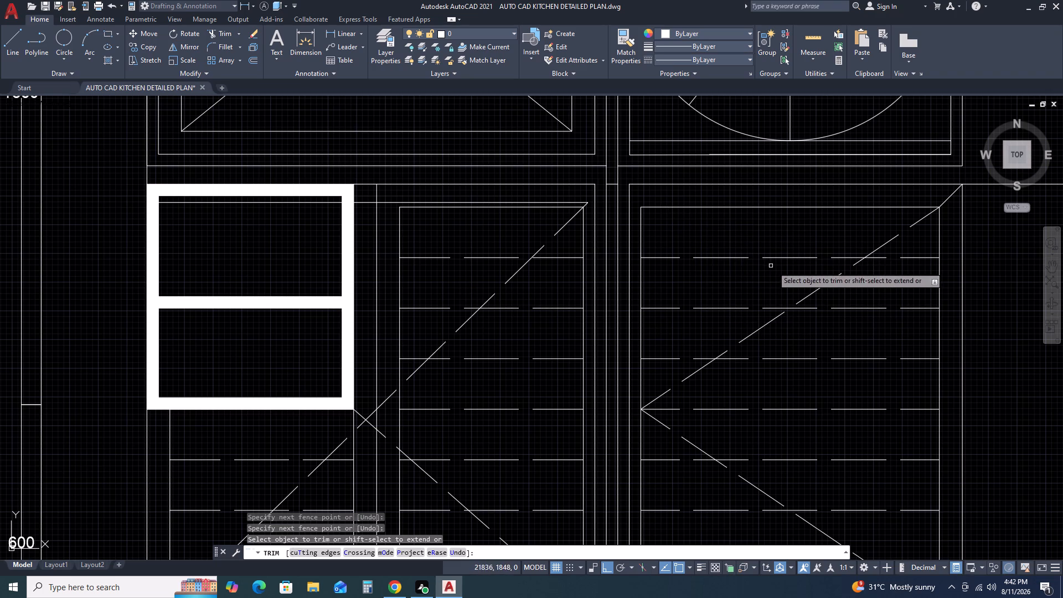
scroll(606, 179, up, 2)
click(615, 208)
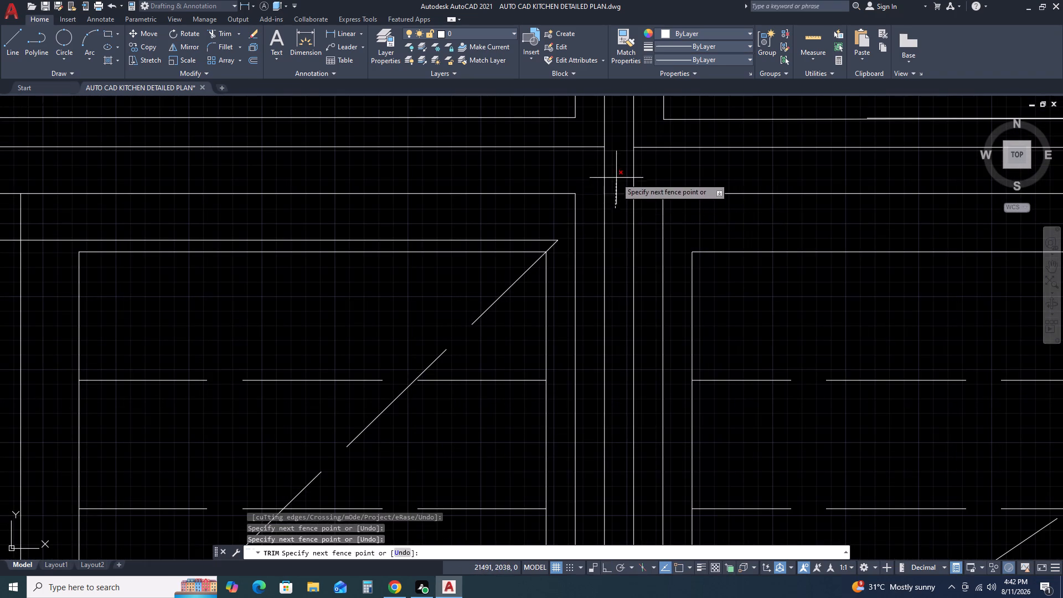
click(616, 177)
click(652, 177)
scroll(658, 176, down, 3)
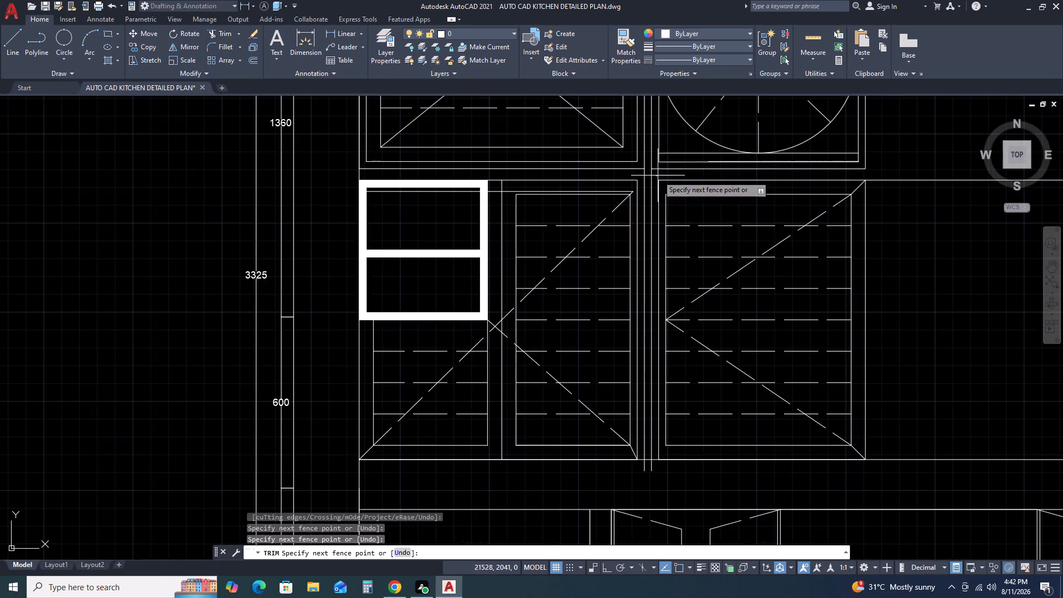
middle_drag(667, 170, 661, 217)
scroll(658, 219, up, 2)
key(Escape)
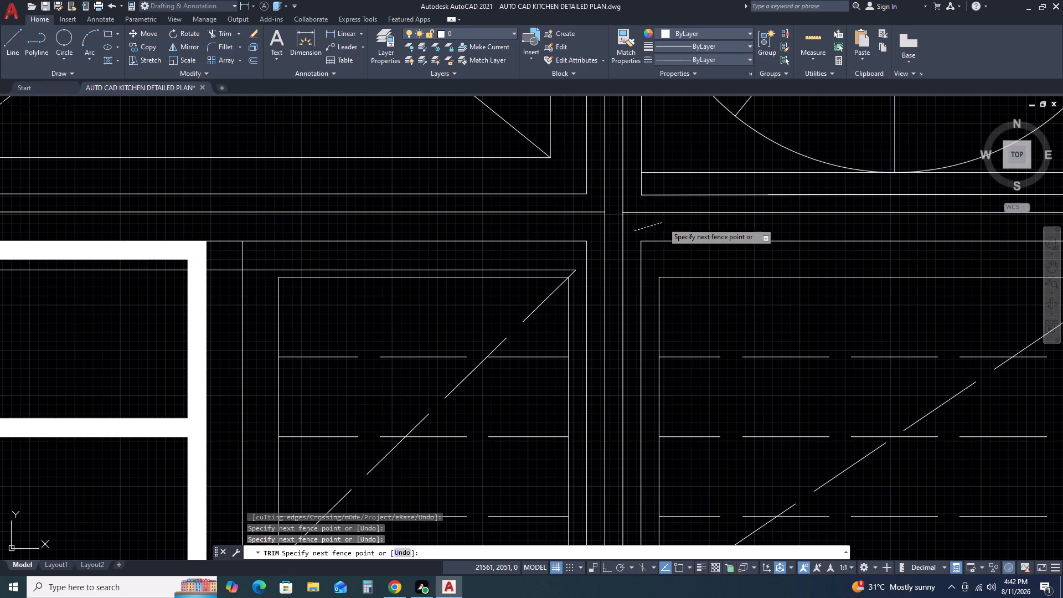
Erase the divider line nearer the right lower panel.
scroll(646, 222, down, 1)
scroll(628, 234, up, 1)
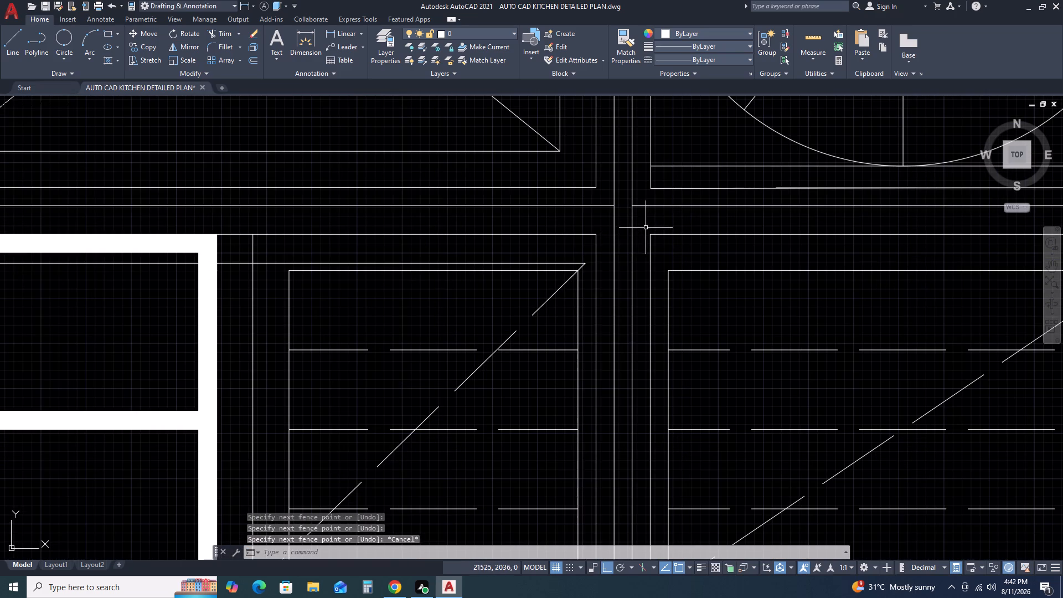
scroll(625, 227, down, 1)
middle_drag(632, 248, 621, 224)
middle_click(617, 215)
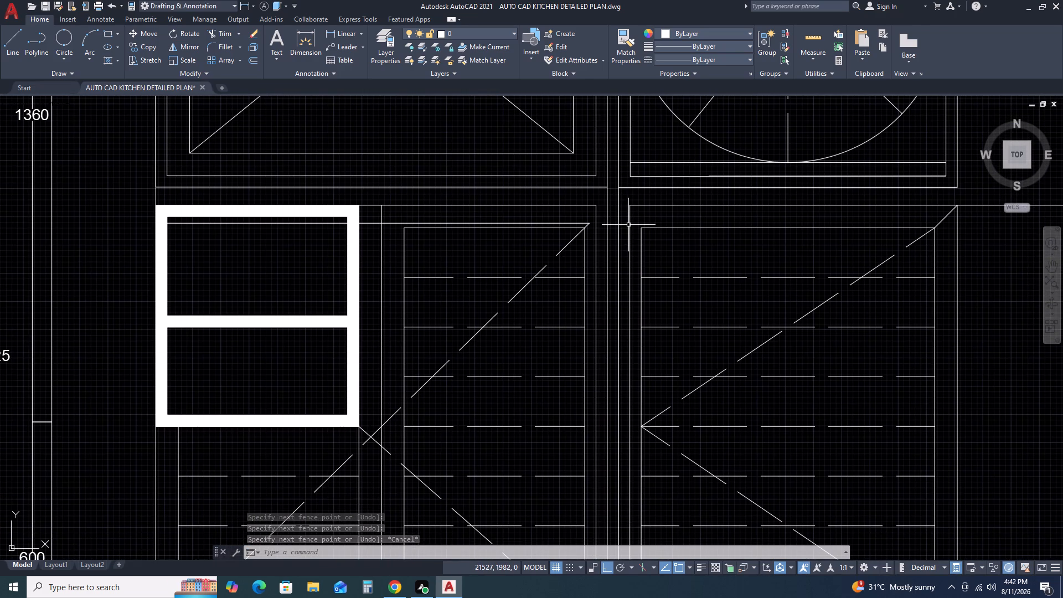
scroll(627, 208, down, 1)
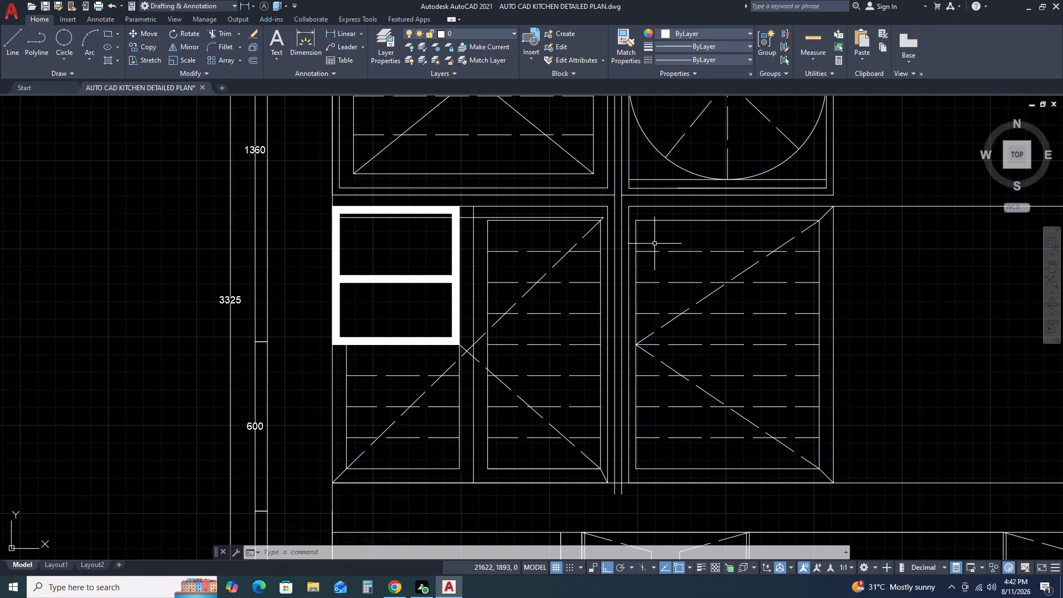
scroll(677, 233, down, 1)
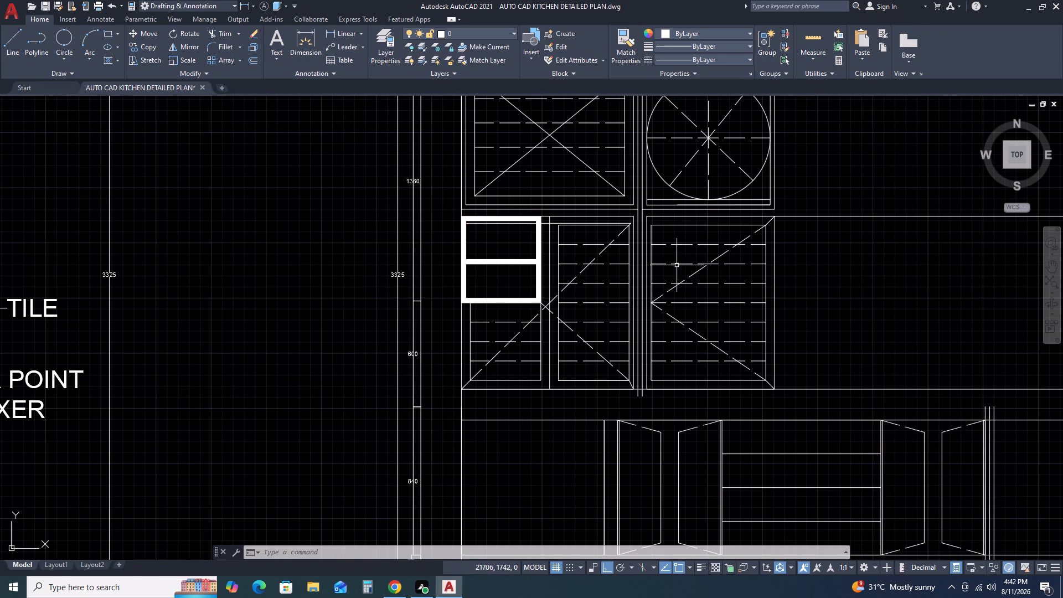
scroll(641, 406, up, 2)
click(649, 374)
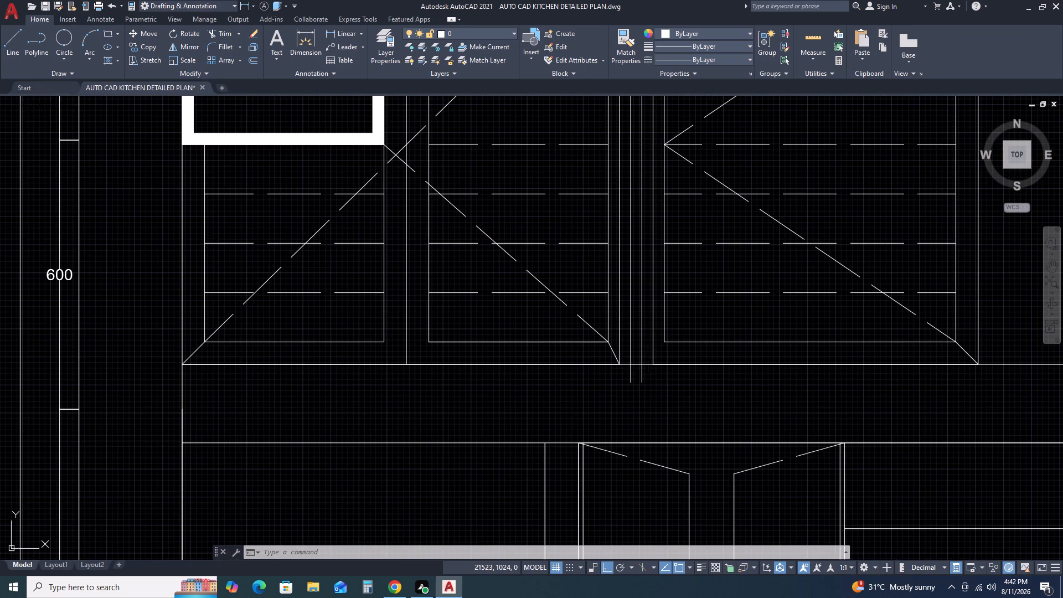
click(639, 381)
key(Delete)
Move the whole right lower panel from its bottom-left corner onto the remaining divider line, keeping it on the horizontal bottom line.
scroll(677, 364, down, 2)
scroll(663, 184, up, 2)
click(658, 199)
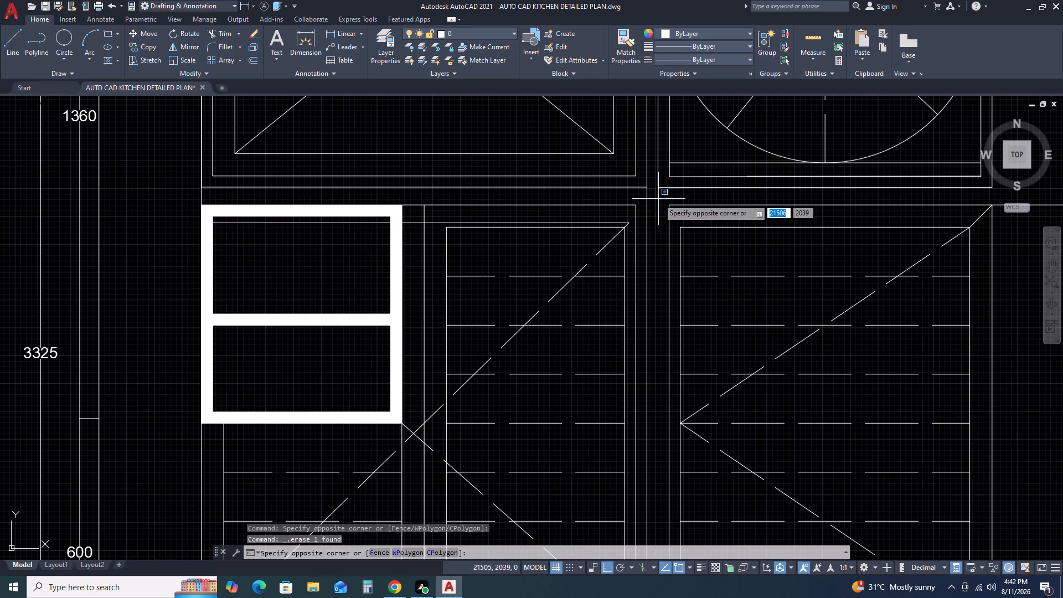
scroll(755, 302, down, 3)
scroll(829, 393, up, 2)
click(804, 395)
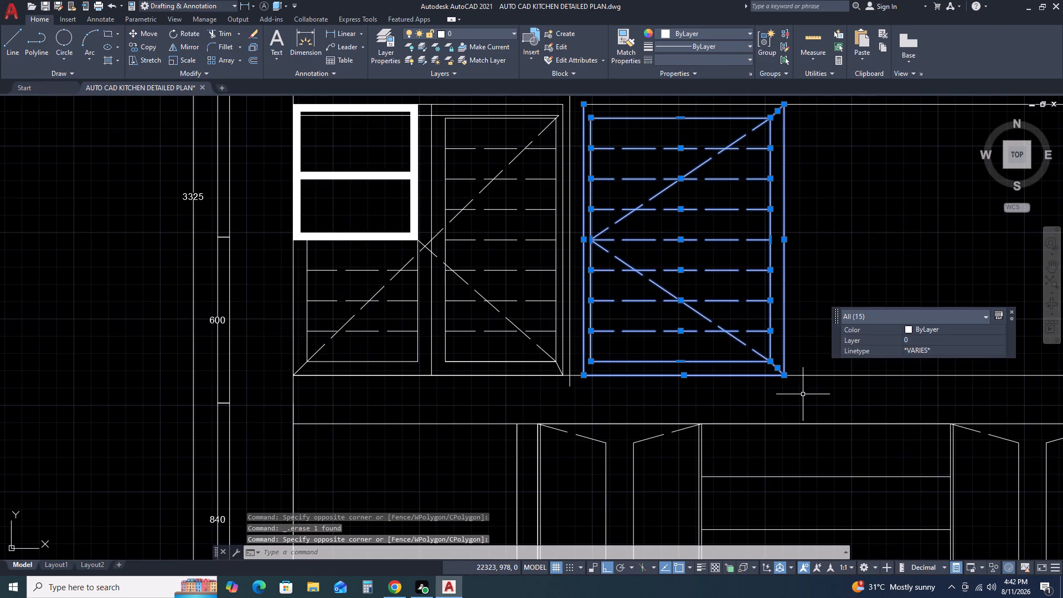
text(M)
key(space)
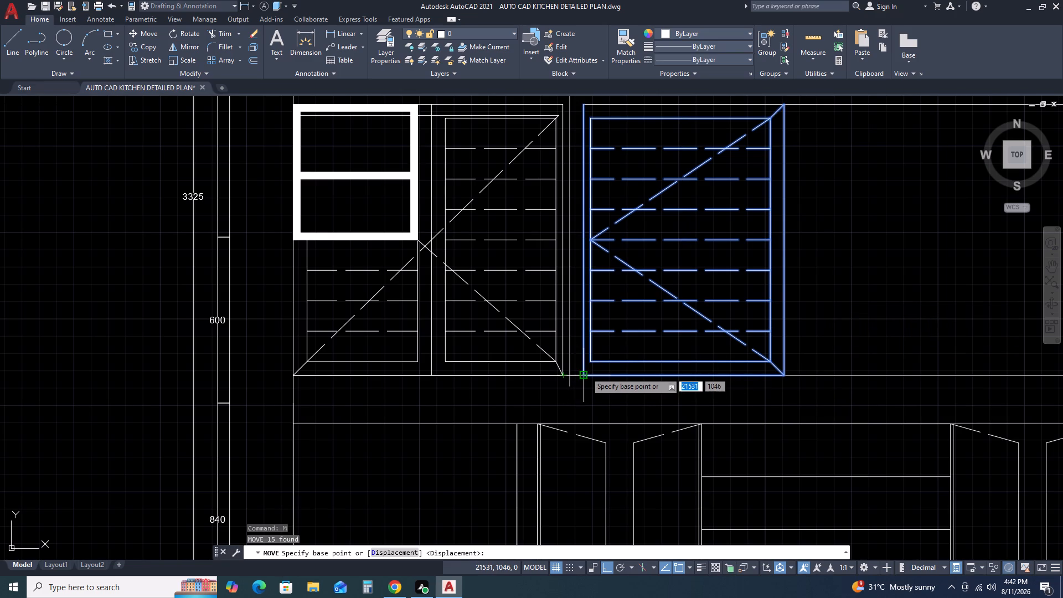
click(586, 372)
click(571, 374)
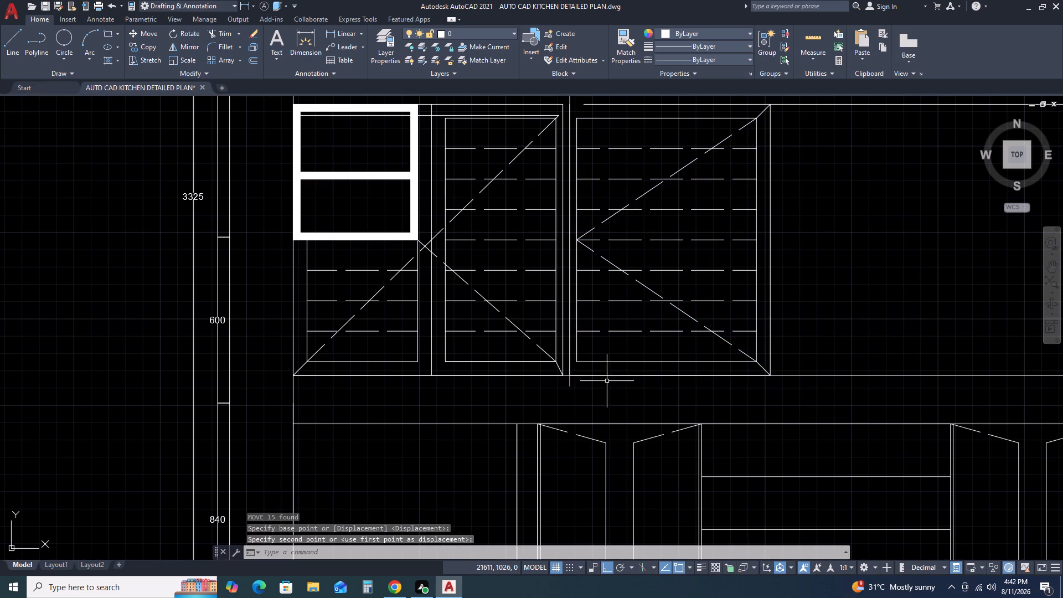
key(Escape)
Fillet the right panel's left edge with its top line at radius 0 to form a closed corner.
middle_drag(604, 225, 620, 331)
scroll(589, 213, up, 2)
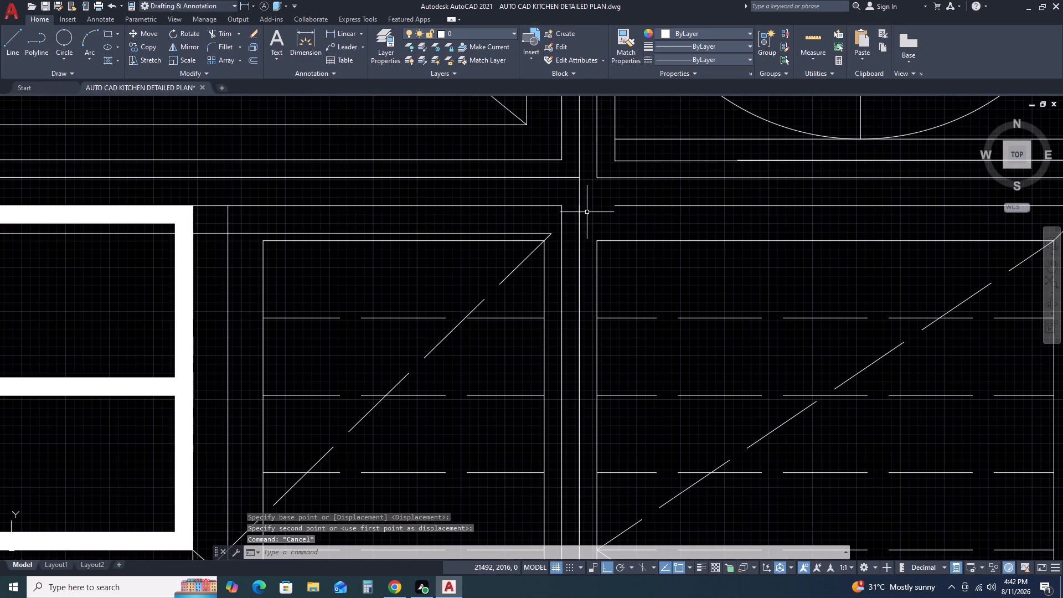
scroll(565, 223, up, 2)
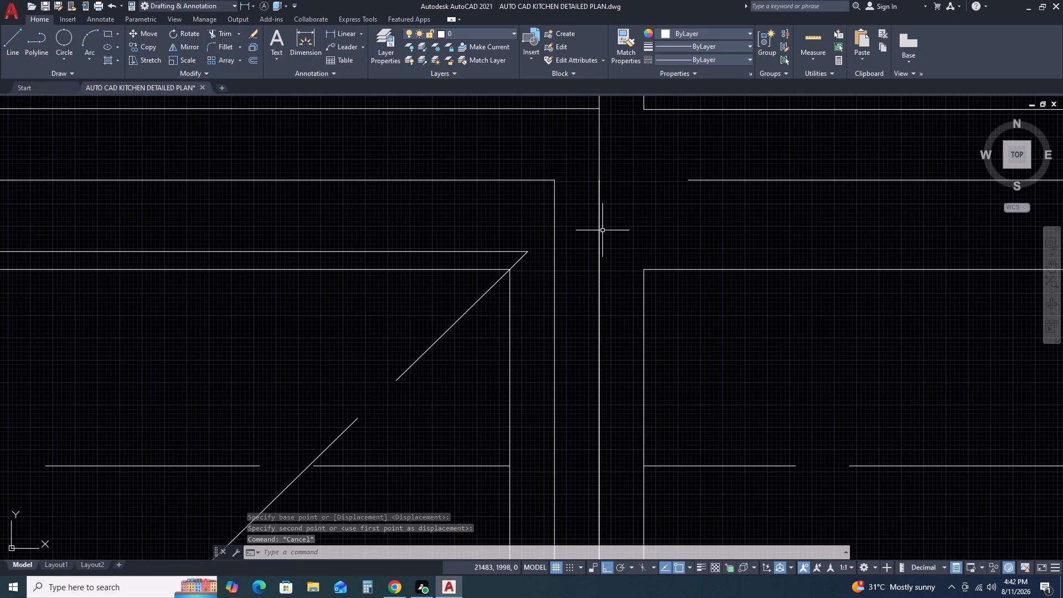
text(F)
key(space)
click(600, 220)
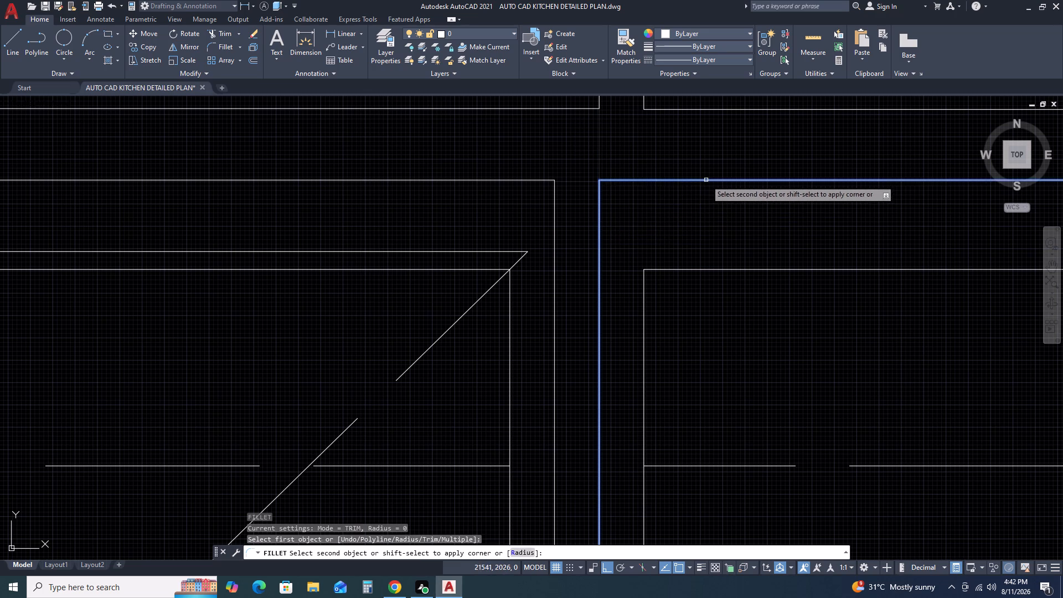
click(706, 180)
Fillet the overshooting vertical at the right panel's left edge with the bottom line at radius 0.
scroll(626, 198, down, 3)
middle_click(739, 396)
middle_drag(739, 396, 719, 297)
middle_drag(715, 290, 712, 280)
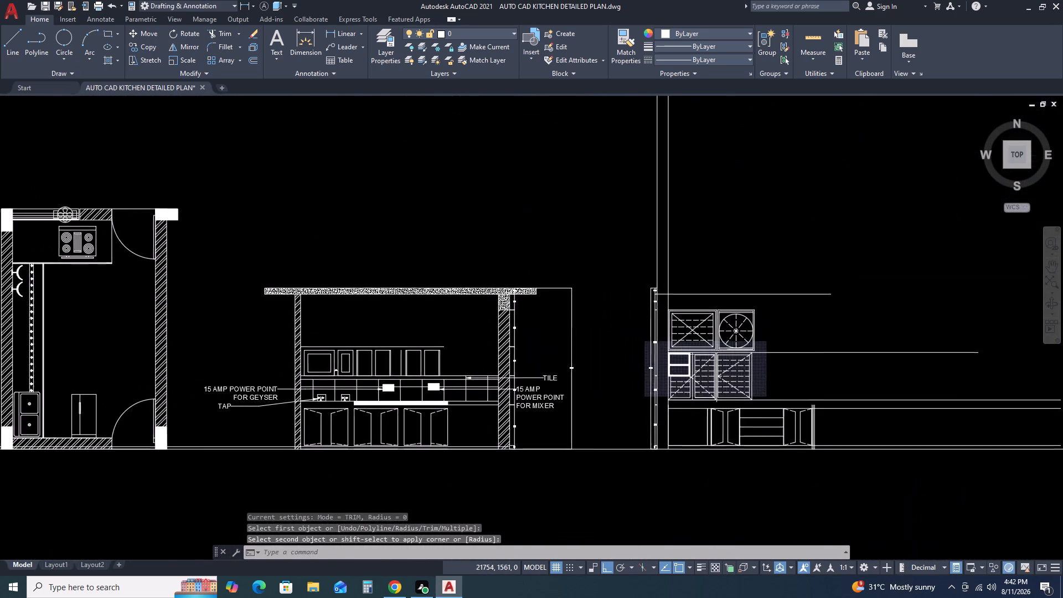
scroll(737, 397, up, 3)
scroll(685, 380, up, 3)
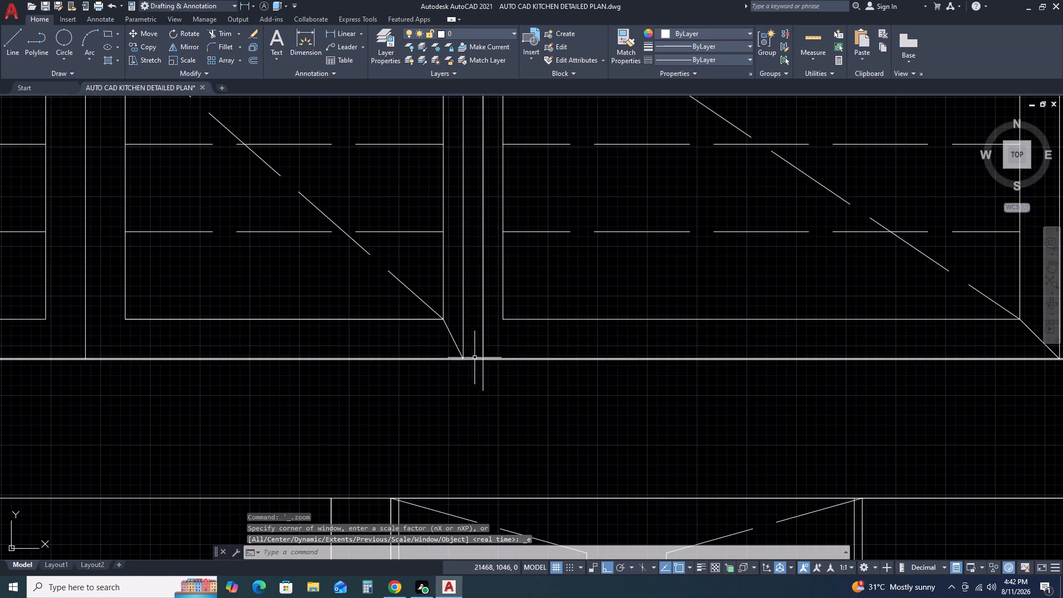
key(f)
key(space)
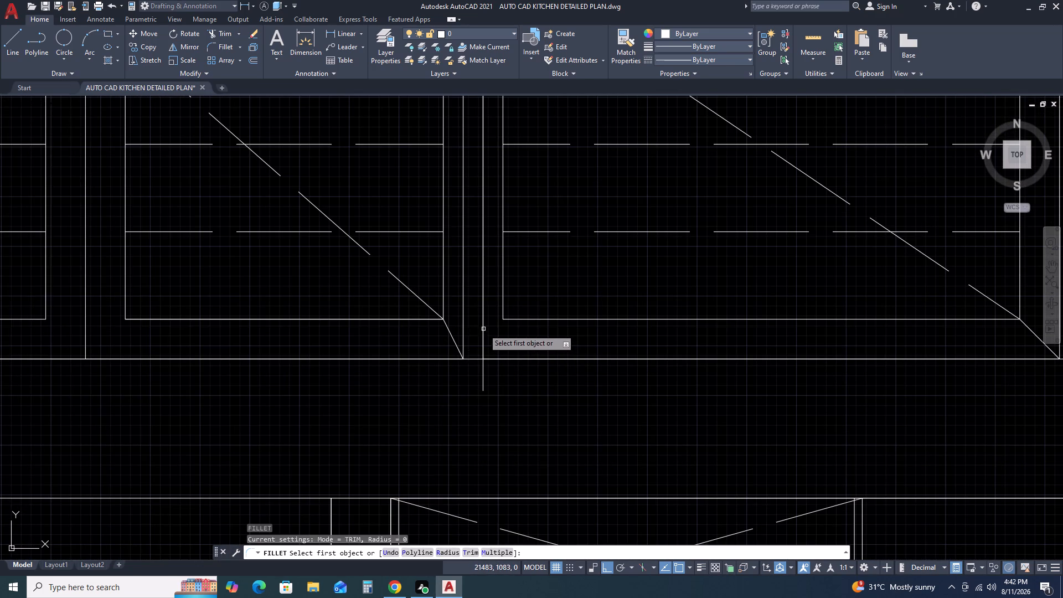
click(482, 327)
click(513, 360)
scroll(616, 347, down, 3)
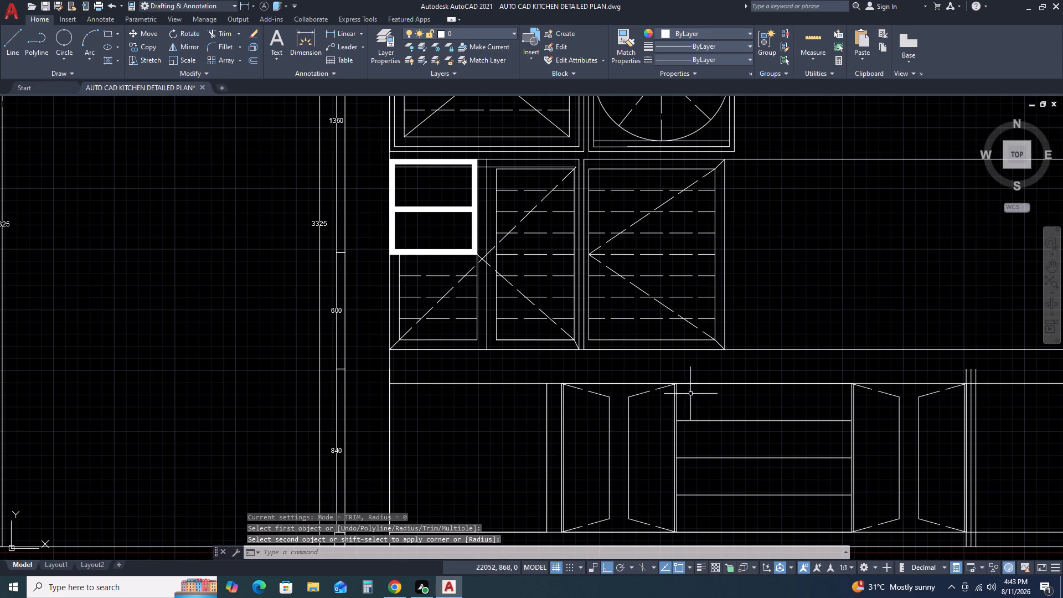
key(Escape)
Erase the short diagonal stub at the top-right corner of the left panel's inner frame.
scroll(692, 383, down, 2)
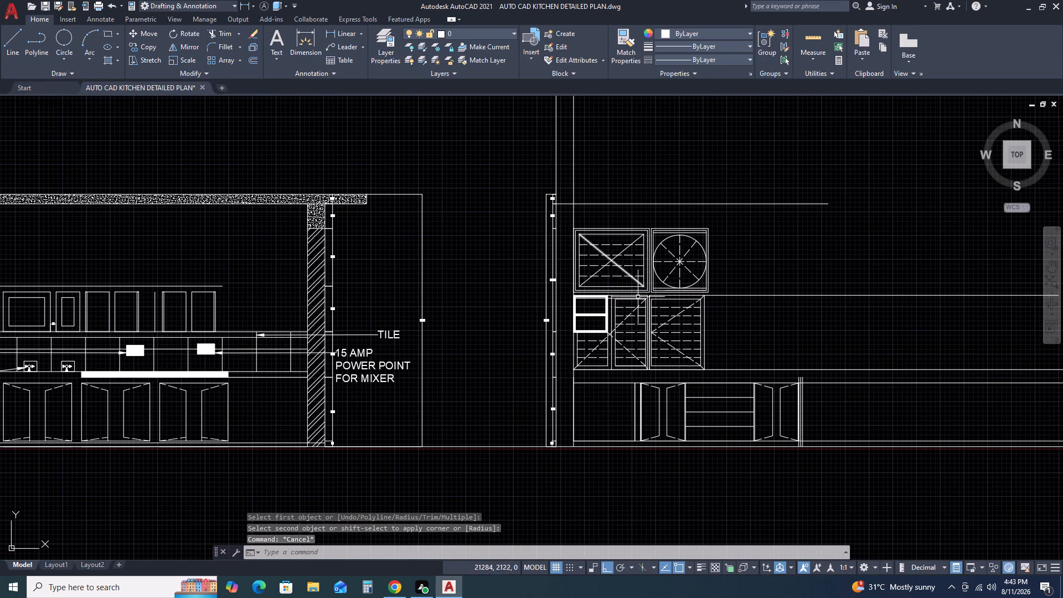
scroll(648, 367, up, 2)
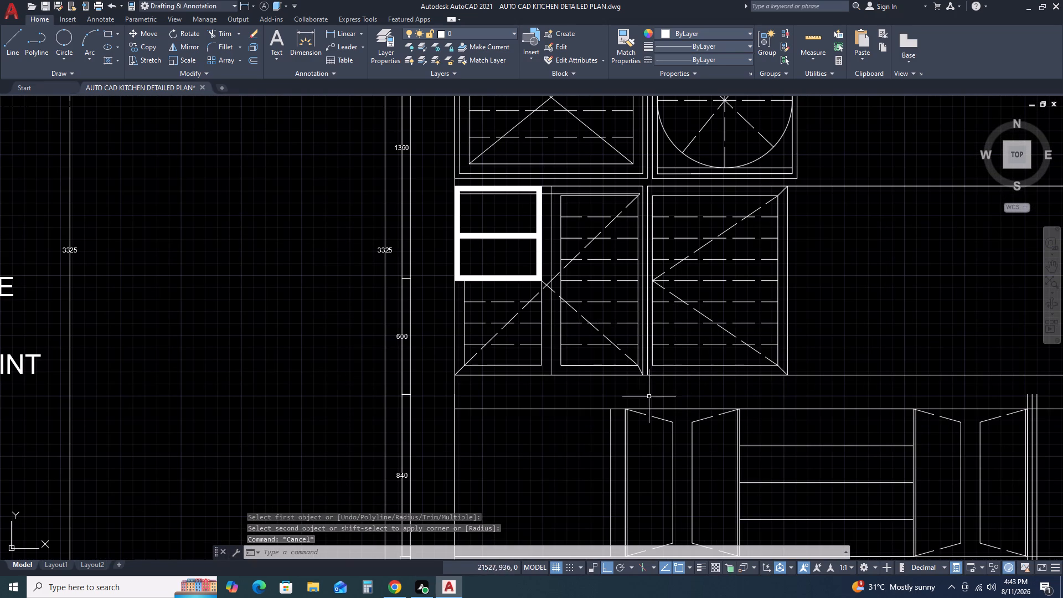
scroll(639, 359, up, 3)
scroll(639, 350, down, 2)
middle_drag(641, 291, 629, 366)
middle_click(627, 379)
scroll(622, 198, up, 2)
middle_drag(623, 200, 625, 366)
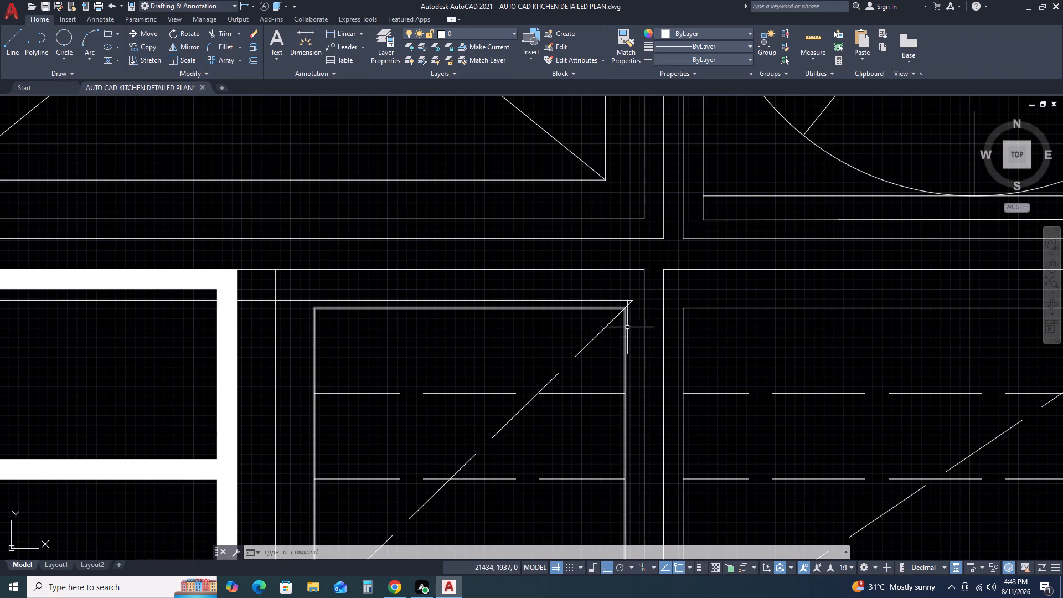
click(627, 305)
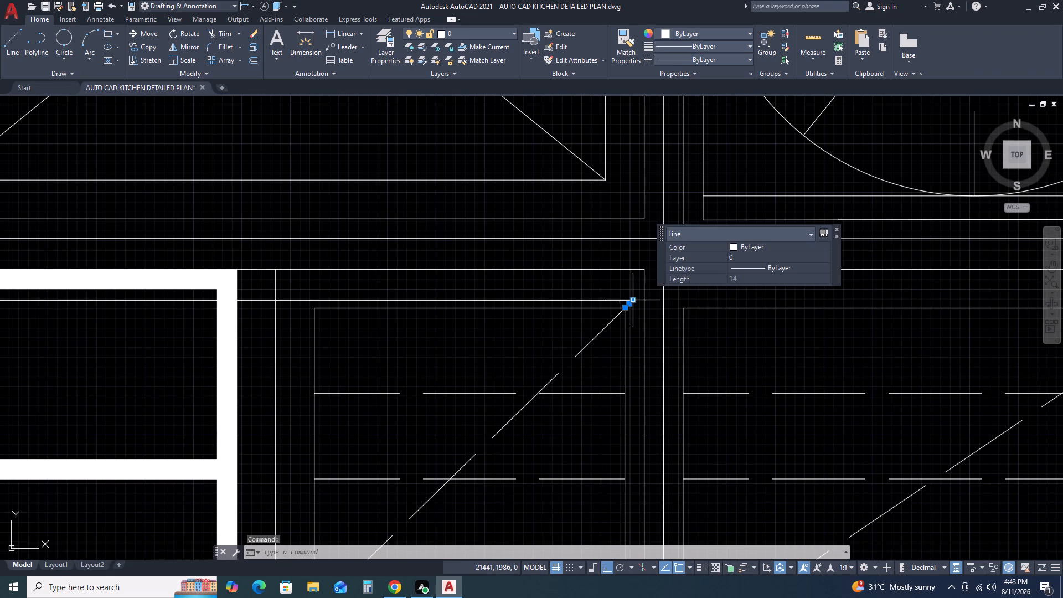
key(Delete)
scroll(654, 306, down, 2)
key(Delete)
Erase the leftover horizontal line just below the left panel's top line, running across the white-framed box.
scroll(629, 334, down, 3)
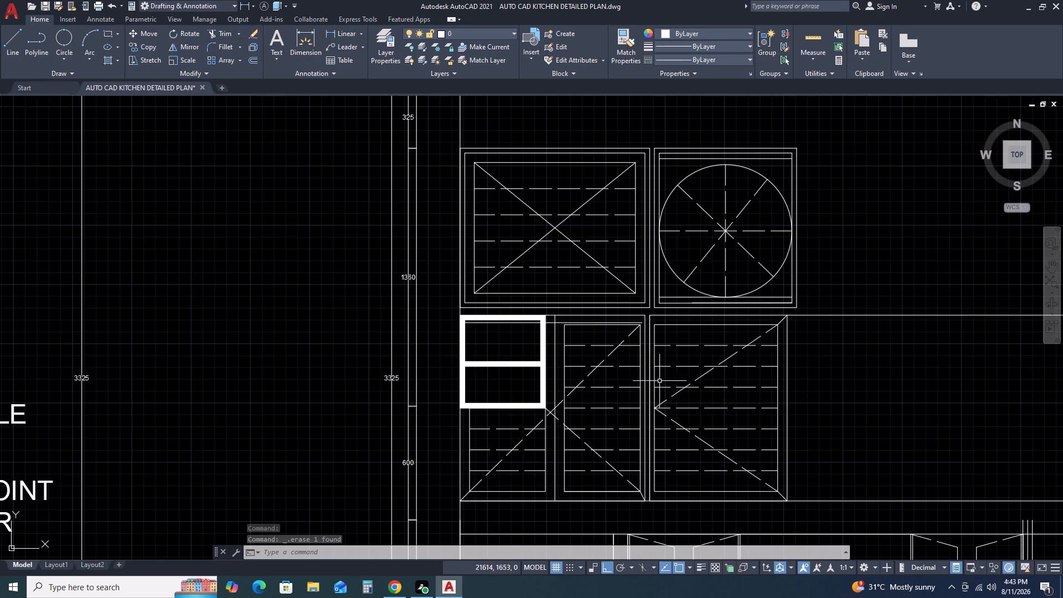
scroll(586, 322, up, 2)
click(586, 321)
click(585, 325)
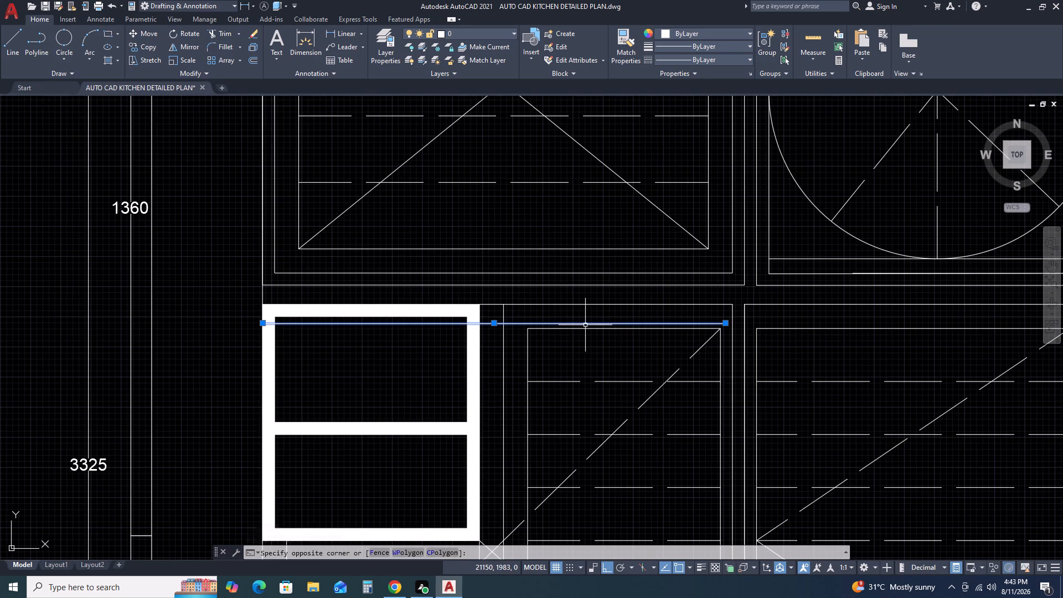
key(Delete)
Erase the short slanted line joining the left panel's inner frame to its outer bottom-right corner.
scroll(694, 326, down, 2)
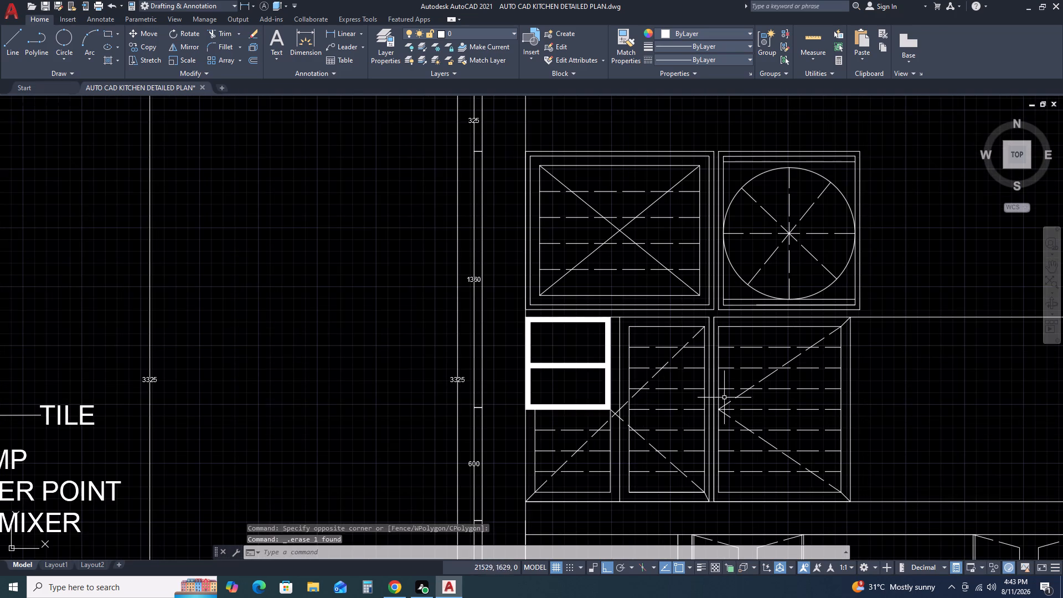
middle_drag(792, 511, 731, 393)
scroll(651, 380, up, 2)
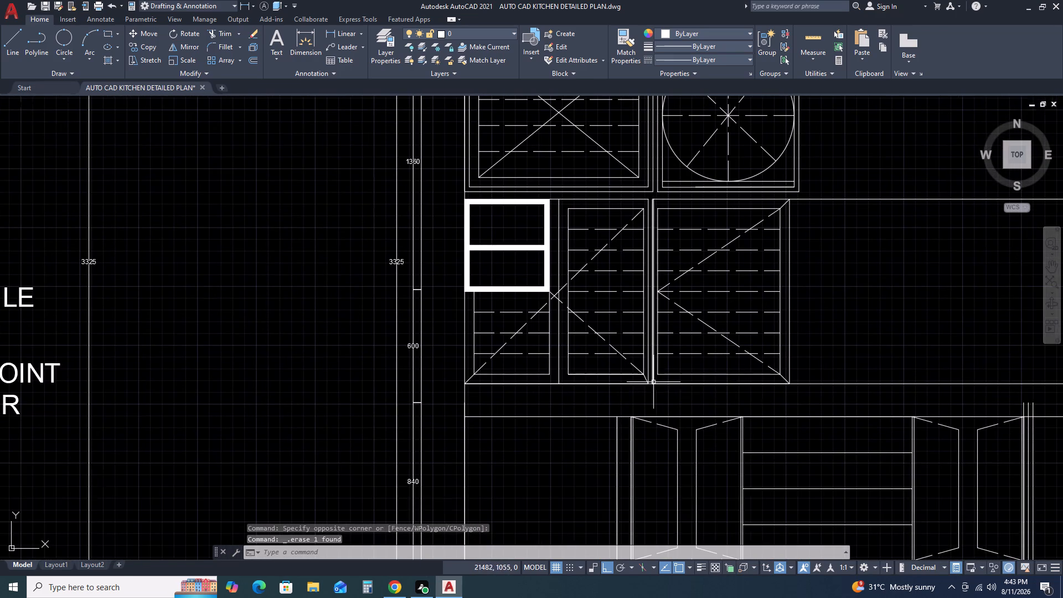
scroll(650, 380, up, 3)
drag(598, 355, 580, 362)
click(574, 364)
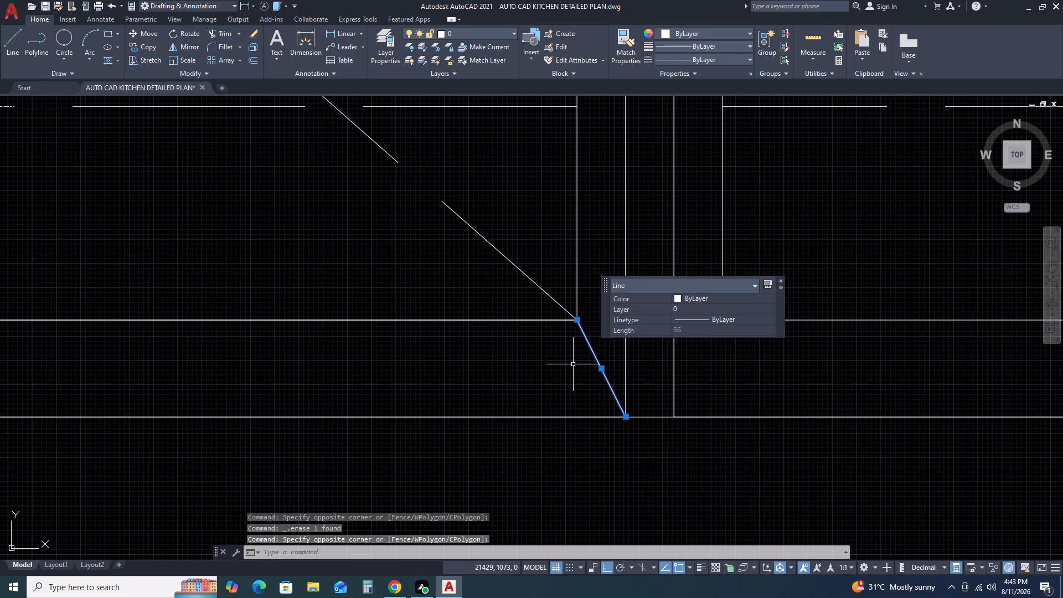
key(Delete)
Trim the bottom line's piece in the gap between the left and right lower panels.
scroll(746, 381, down, 2)
scroll(706, 395, up, 1)
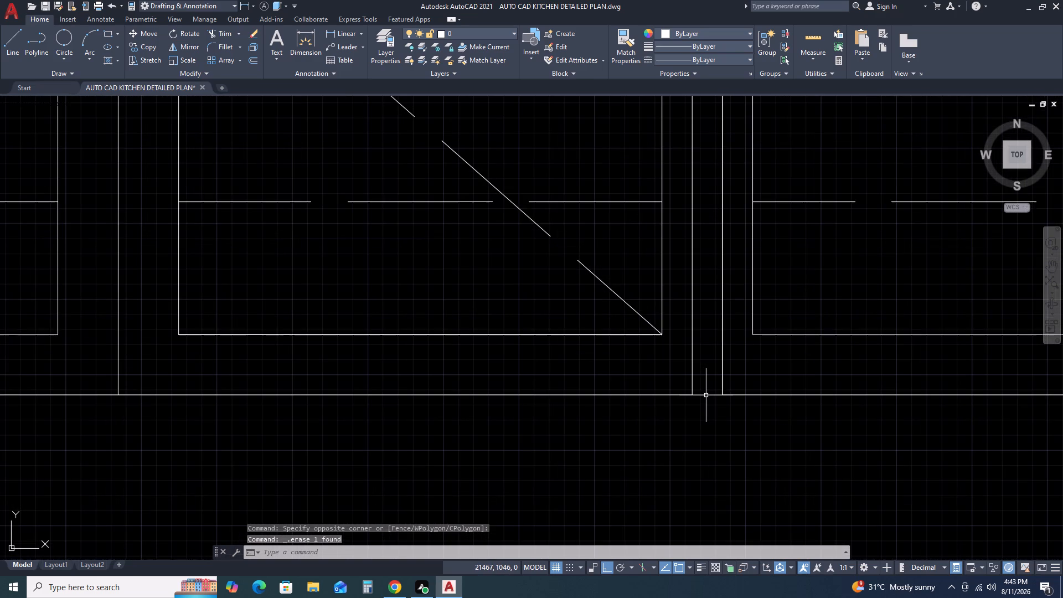
text(TR)
key(space)
click(713, 366)
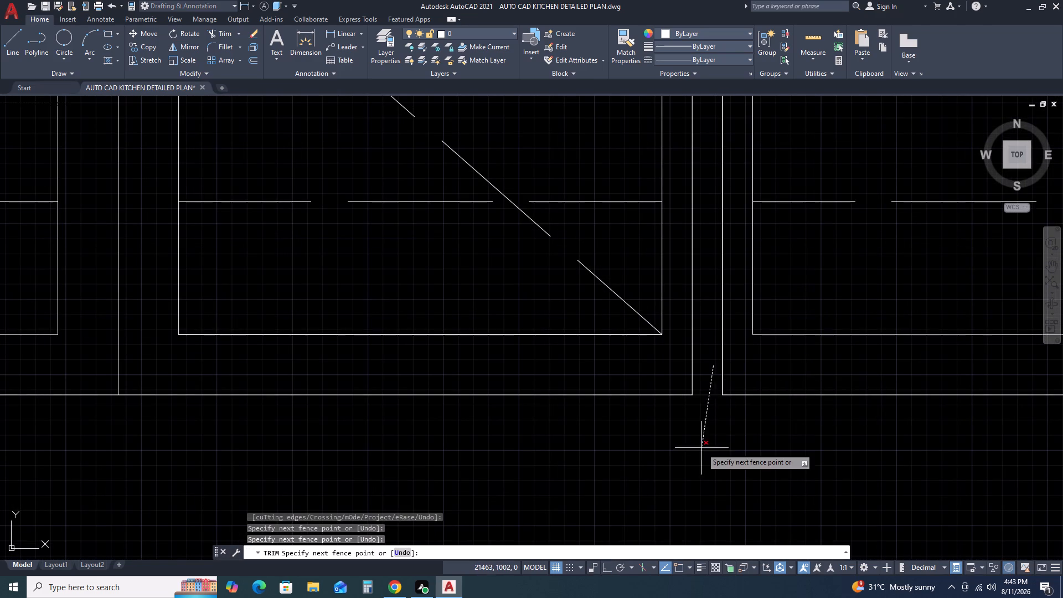
click(701, 448)
scroll(706, 421, down, 3)
key(Escape)
Stretch the right edge of the upper-left unit's innermost crossed frame 25 inward.
middle_drag(926, 254, 897, 411)
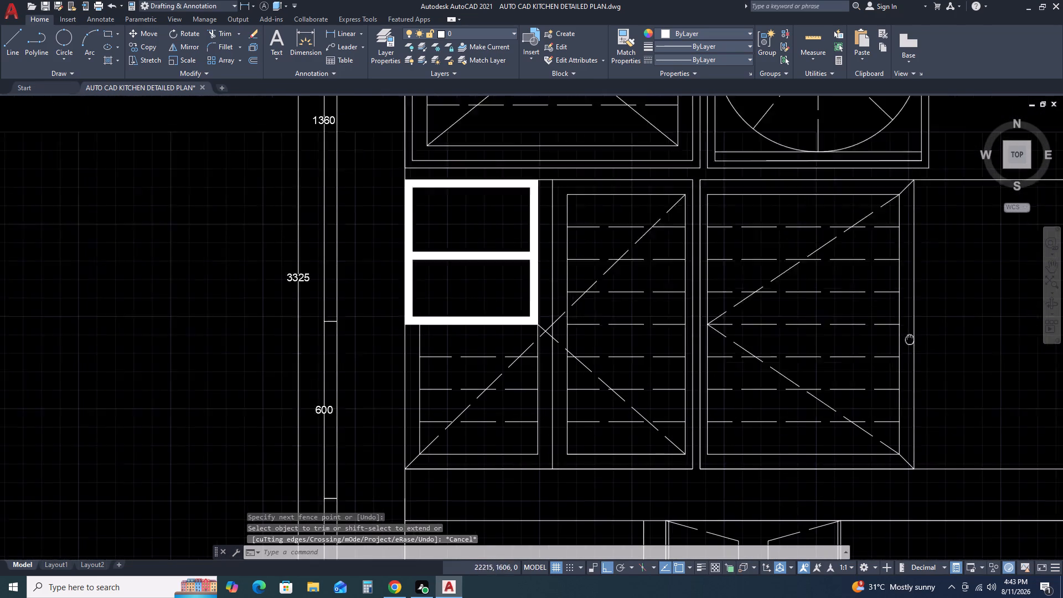
middle_drag(897, 411, 894, 462)
middle_drag(892, 471, 890, 477)
scroll(704, 326, down, 1)
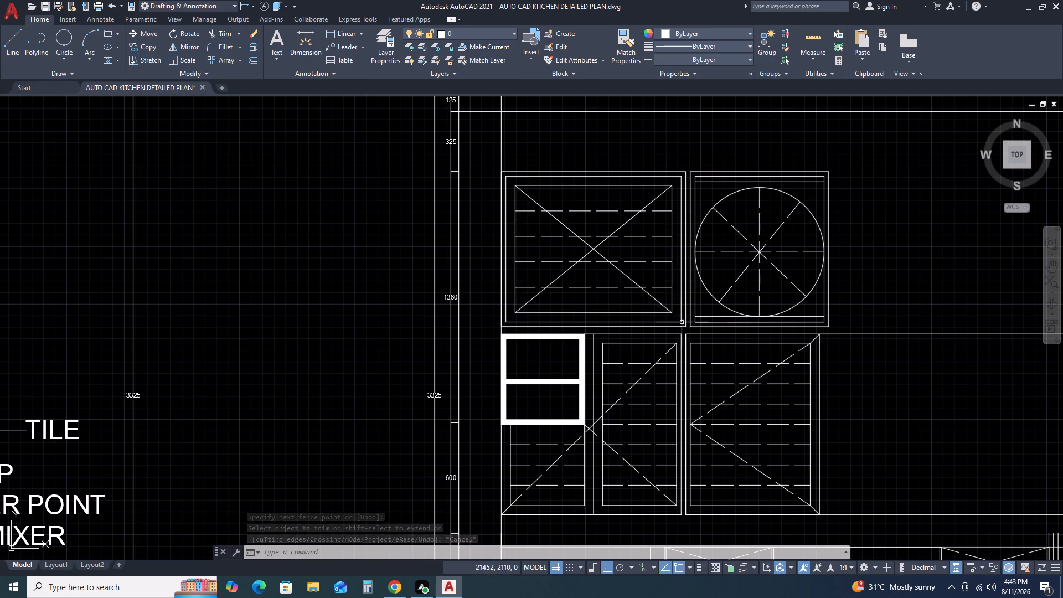
scroll(682, 330, up, 2)
drag(687, 329, 677, 323)
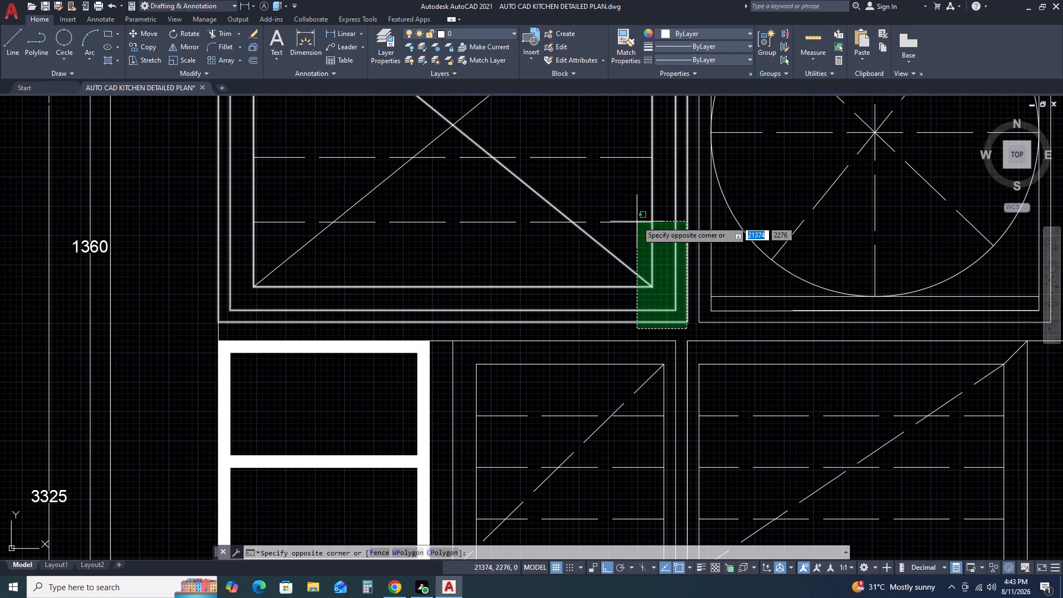
scroll(637, 218, down, 2)
middle_drag(636, 212, 625, 295)
click(616, 178)
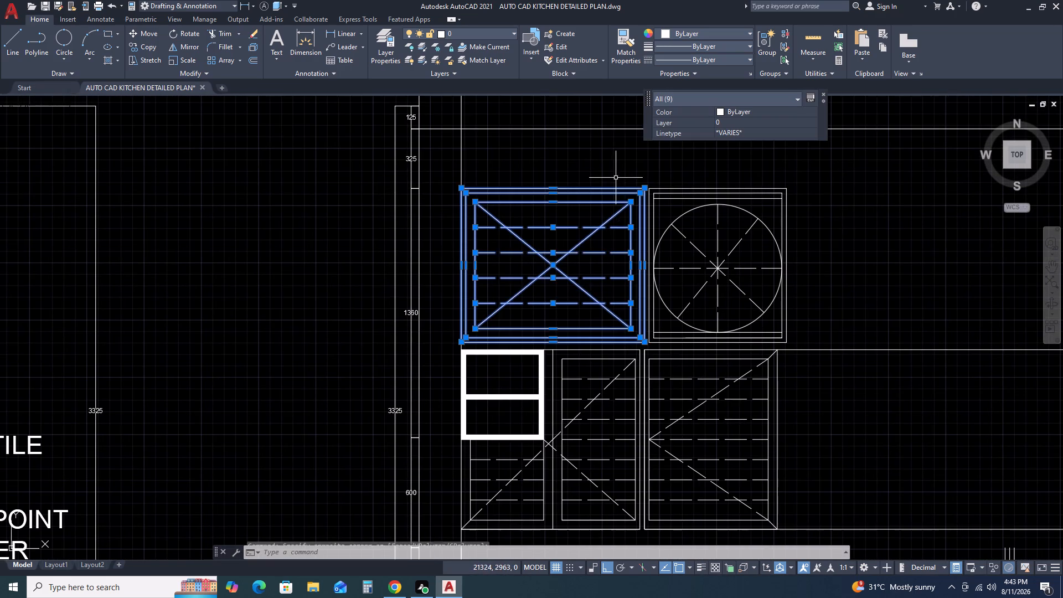
scroll(623, 257, up, 3)
click(649, 286)
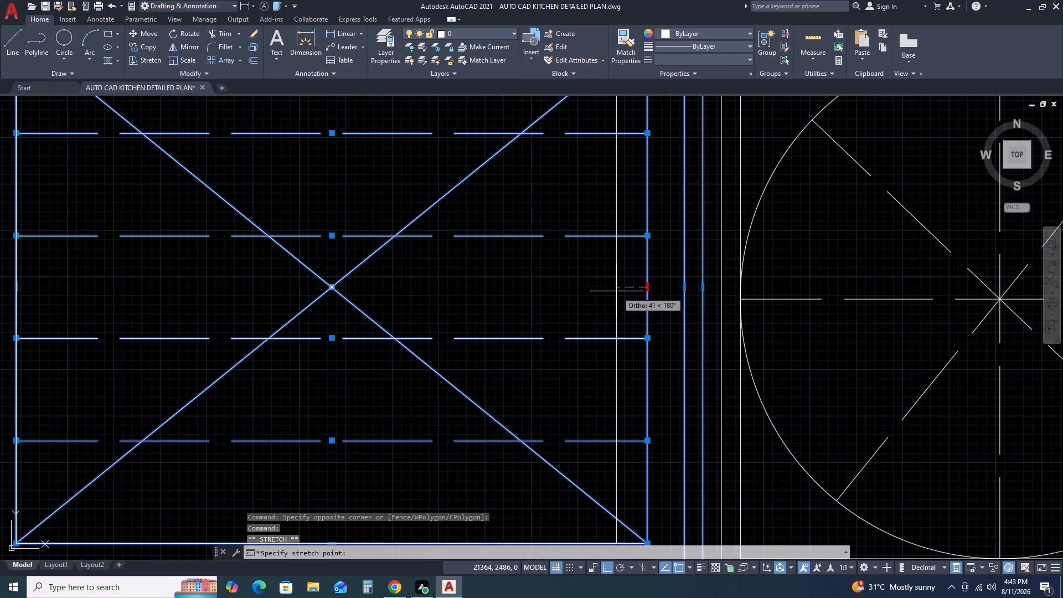
text(25)
key(space)
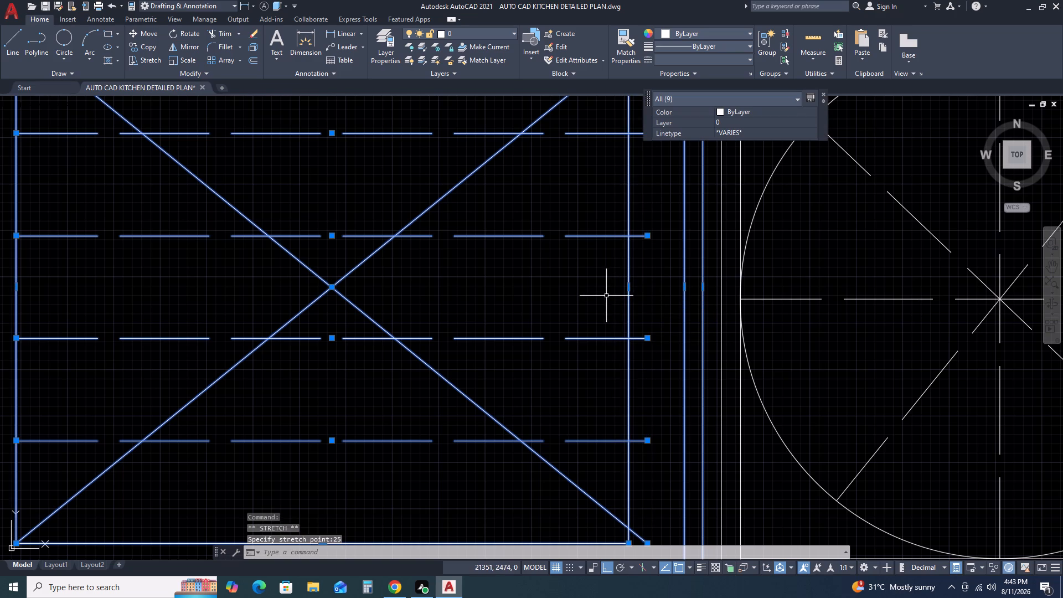
Stretch the right edges of the upper-left unit's middle and outer frames 25 to the left.
click(684, 287)
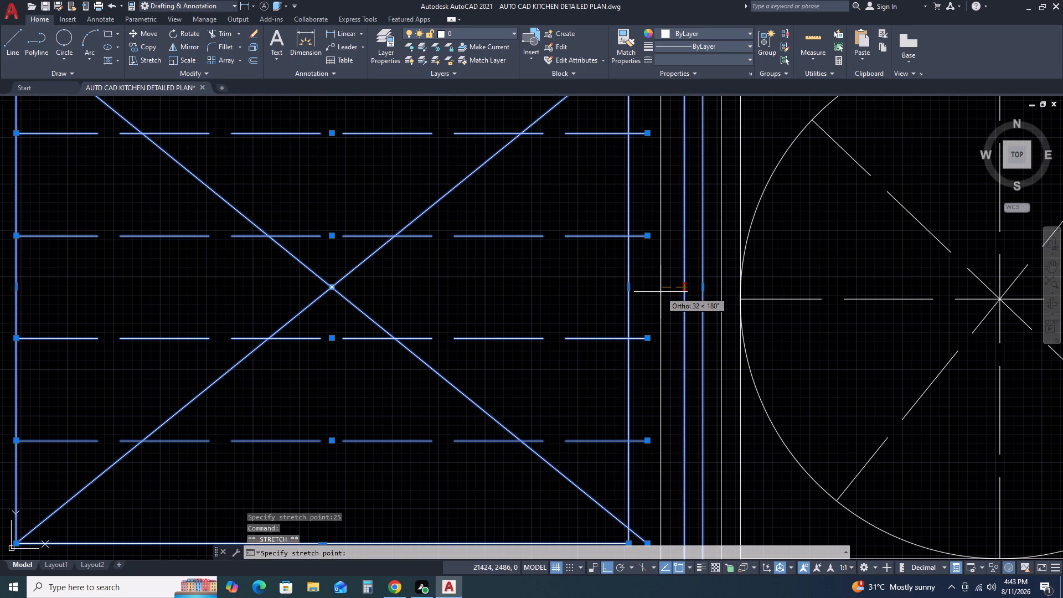
text(25)
key(space)
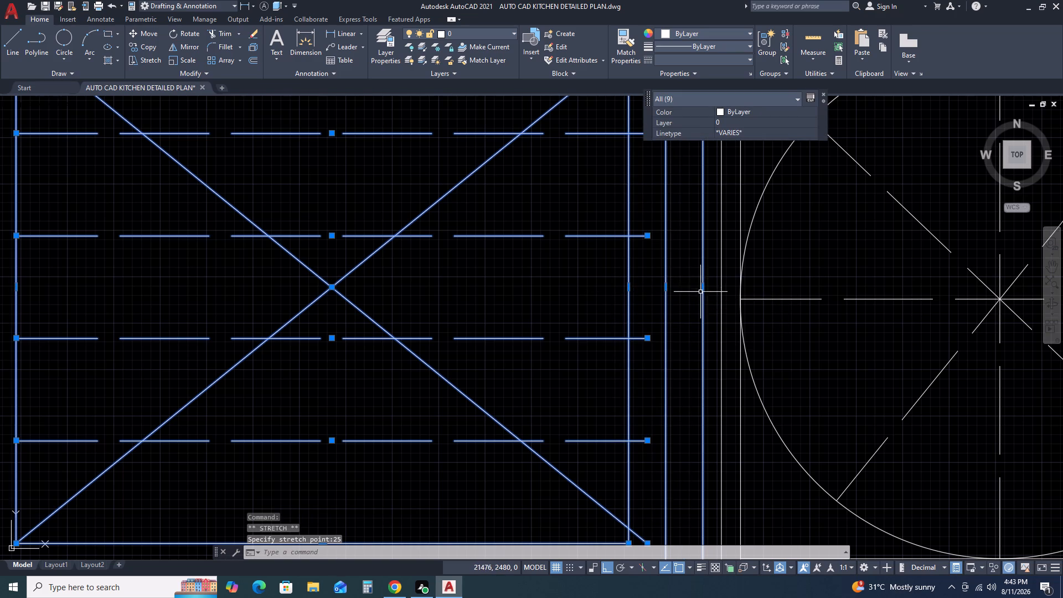
click(704, 288)
text(25)
key(space)
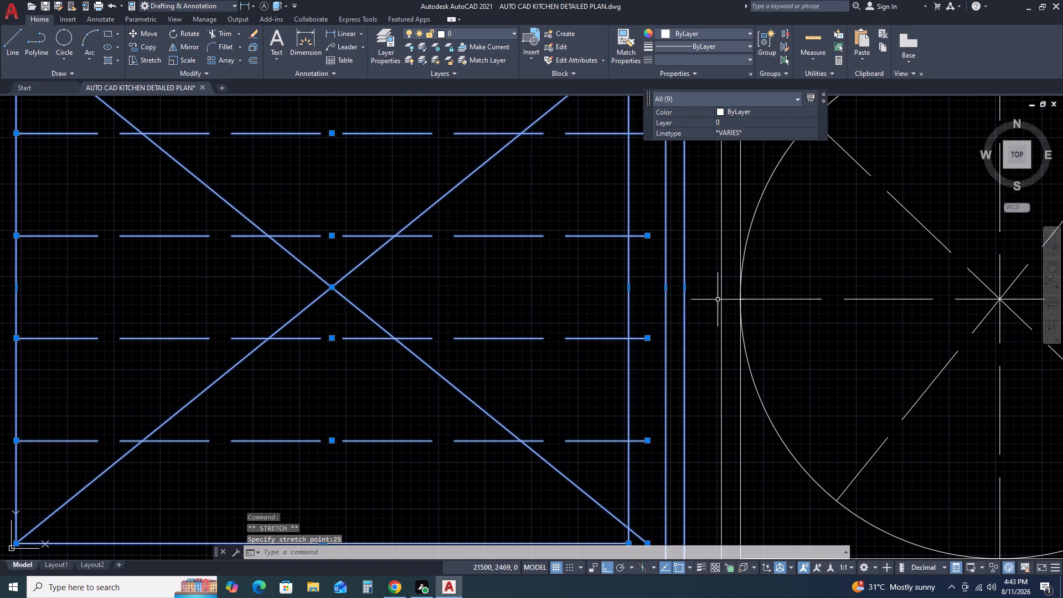
Stretch the left edges of the circle unit's outer and inner frames 25 to the left, towards the crossed unit.
click(721, 298)
click(721, 289)
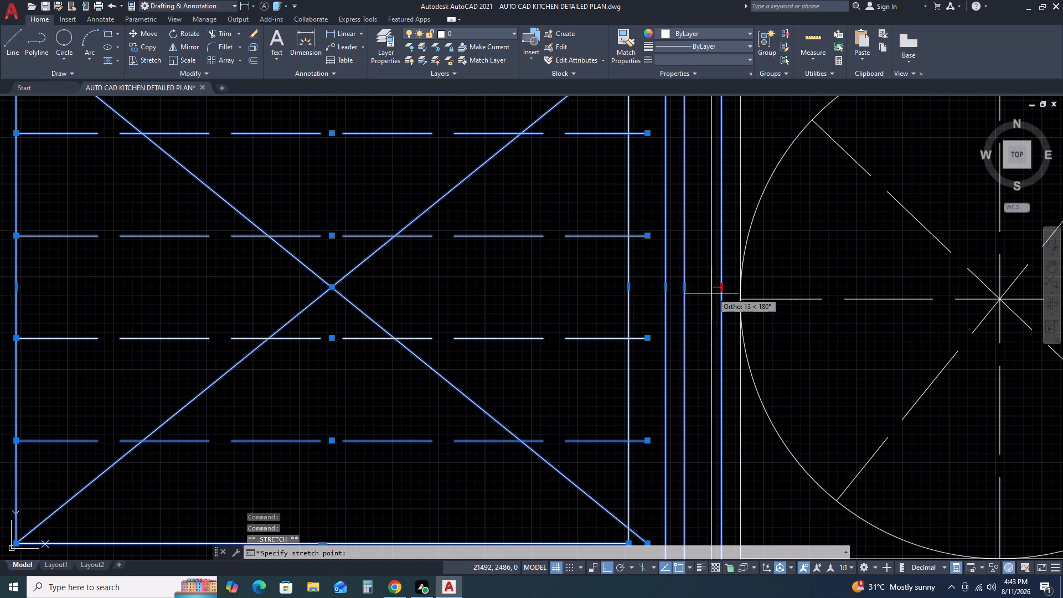
text(25)
key(space)
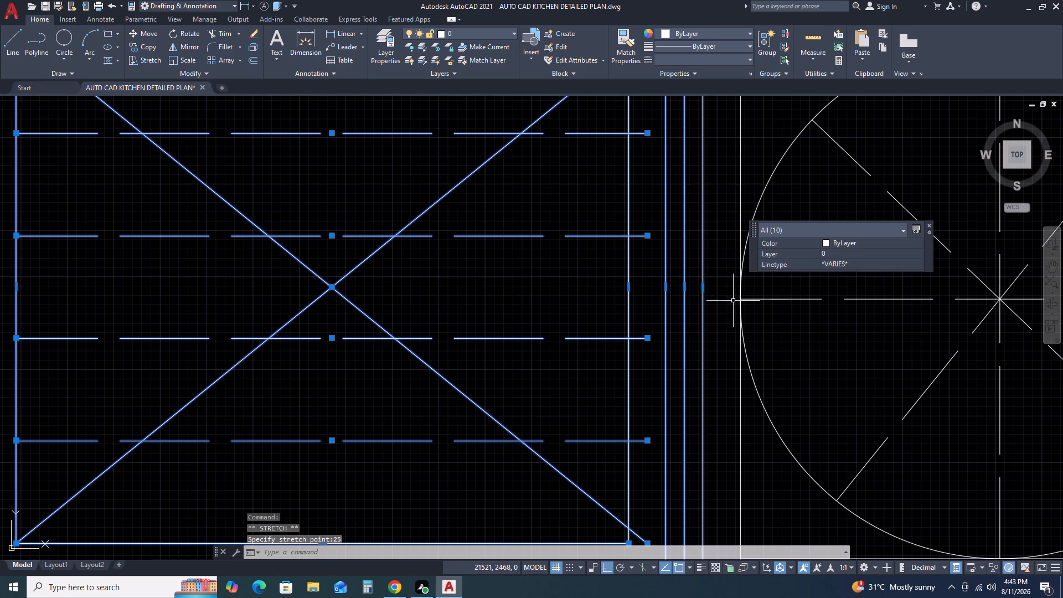
click(744, 219)
click(736, 222)
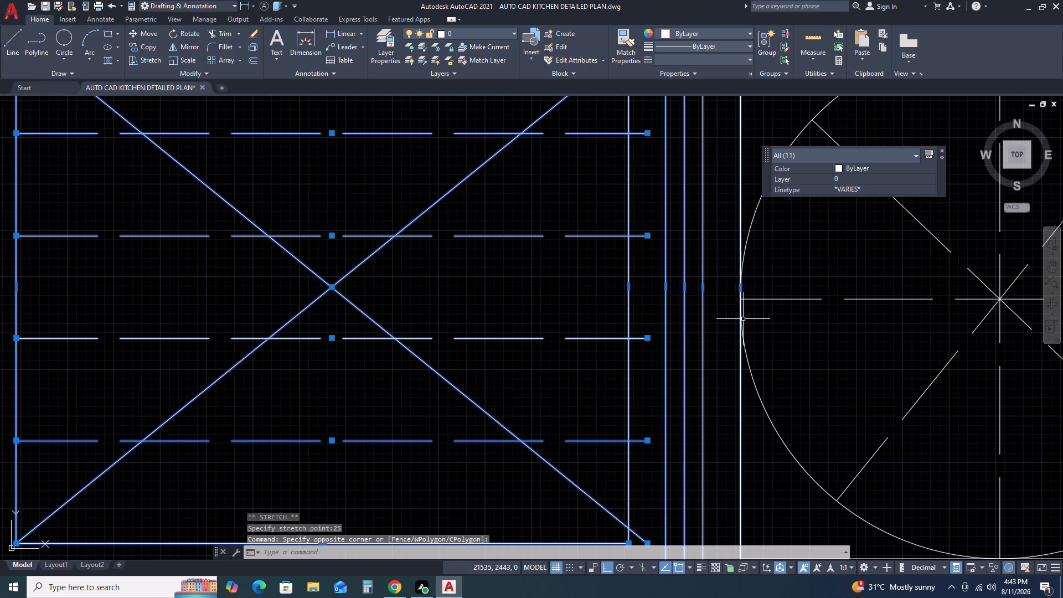
click(740, 290)
text(25)
key(space)
scroll(741, 305, down, 3)
scroll(744, 393, up, 3)
scroll(675, 359, up, 1)
scroll(707, 357, down, 2)
middle_drag(678, 377, 635, 388)
middle_drag(729, 347, 587, 398)
key(Escape)
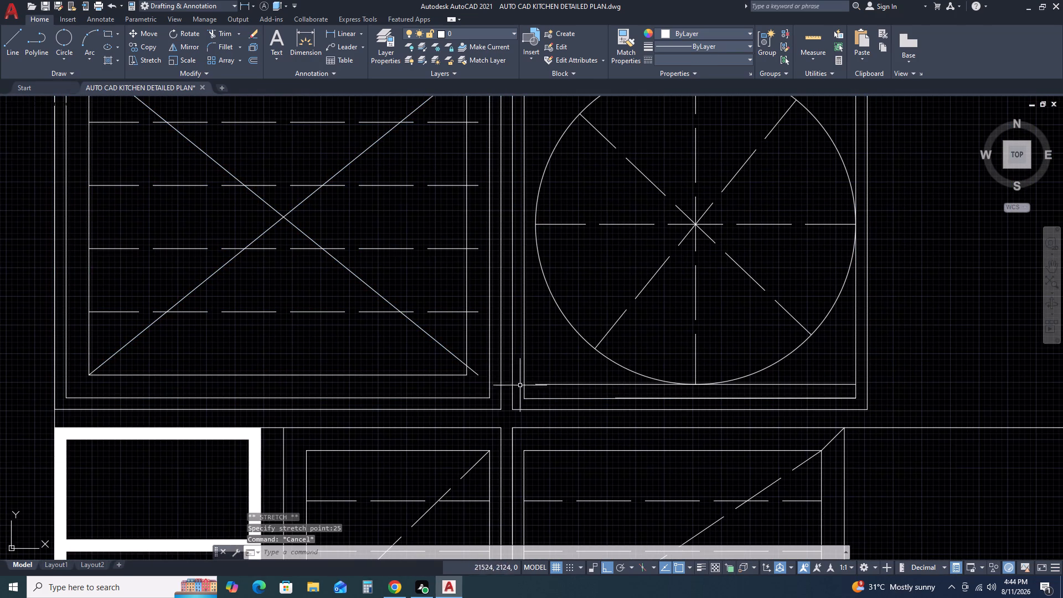
Trim the diagonal and dashed line ends that overhang the right edge of the upper-left unit's innermost frame.
key(t)
key(r)
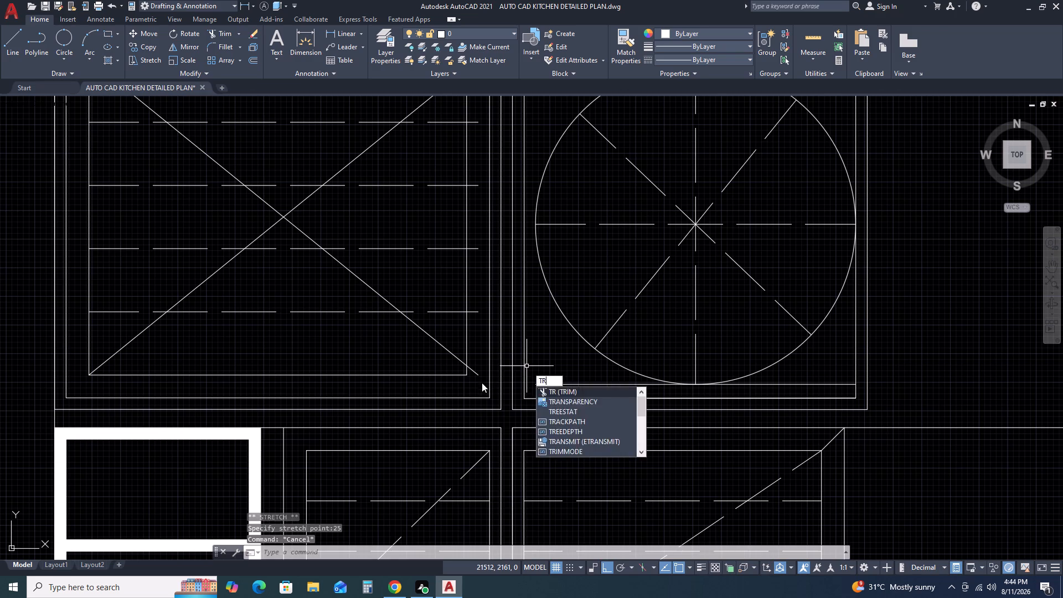
key(space)
drag(479, 378, 479, 367)
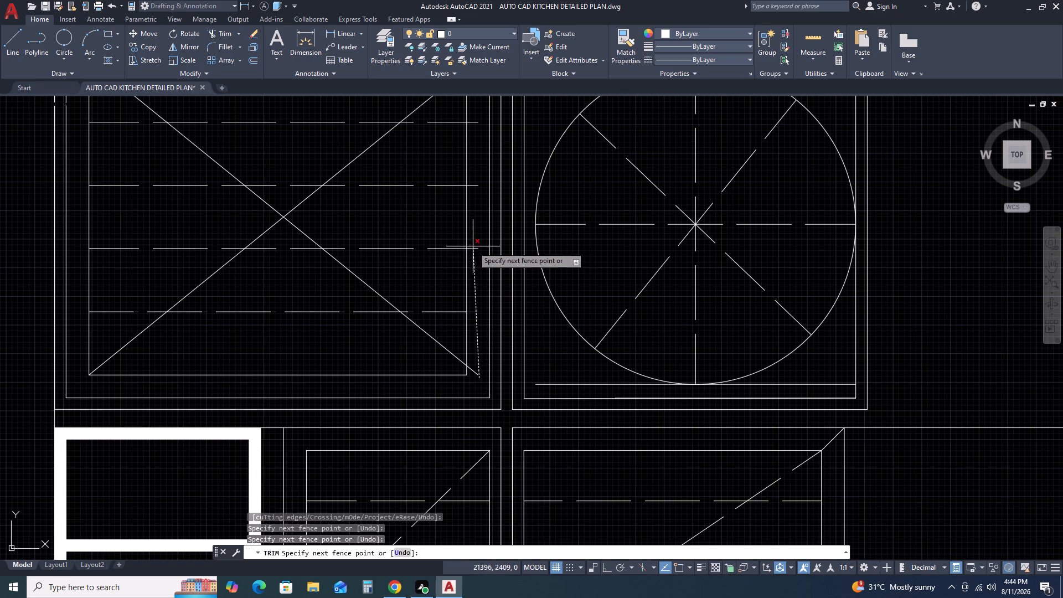
click(473, 238)
click(470, 369)
scroll(525, 410, down, 4)
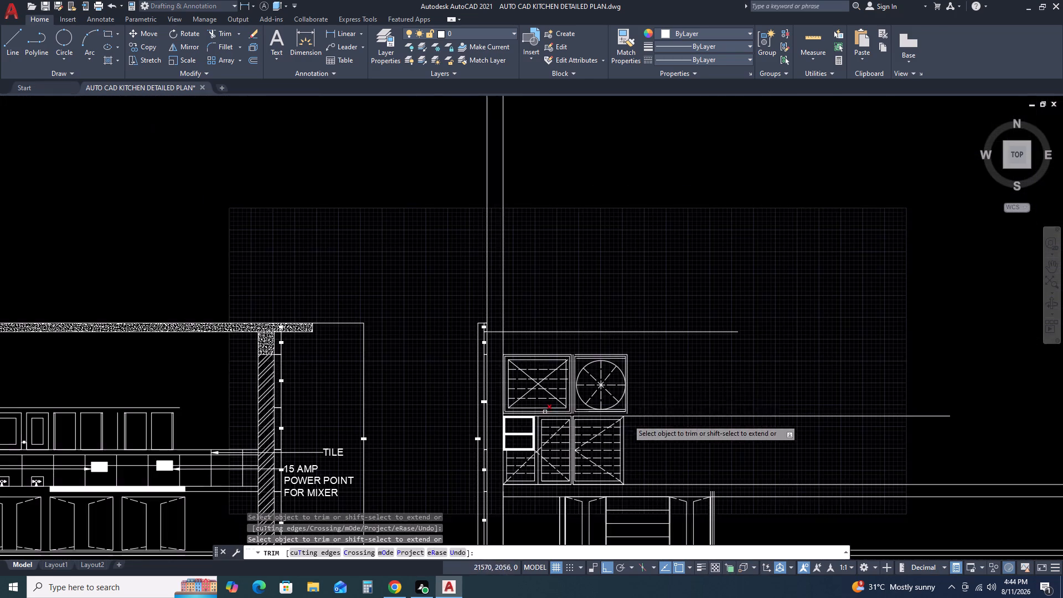
scroll(578, 413, up, 4)
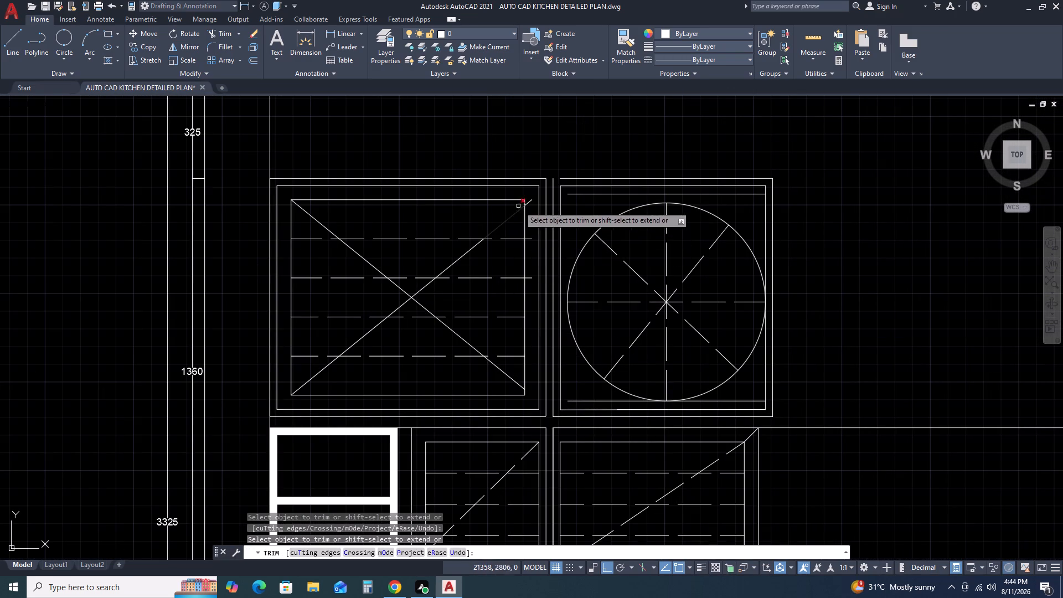
click(532, 199)
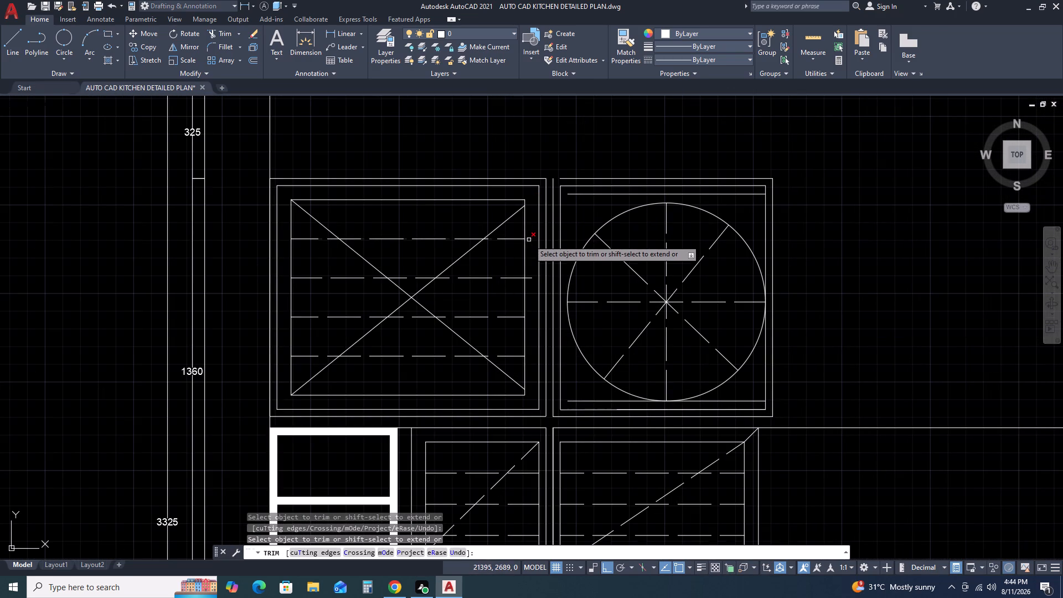
click(529, 240)
click(531, 278)
key(Escape)
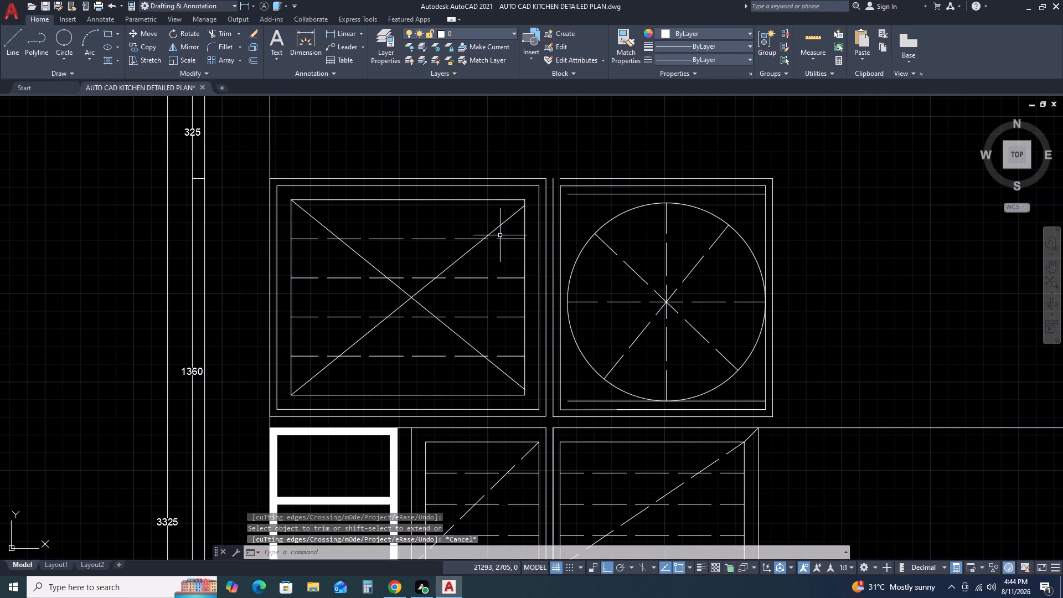
Stretch the rising diagonal's upper end to the top-right corner of the upper-left unit's innermost frame.
scroll(500, 237, up, 2)
drag(522, 197, 515, 194)
click(502, 185)
middle_drag(563, 225, 579, 402)
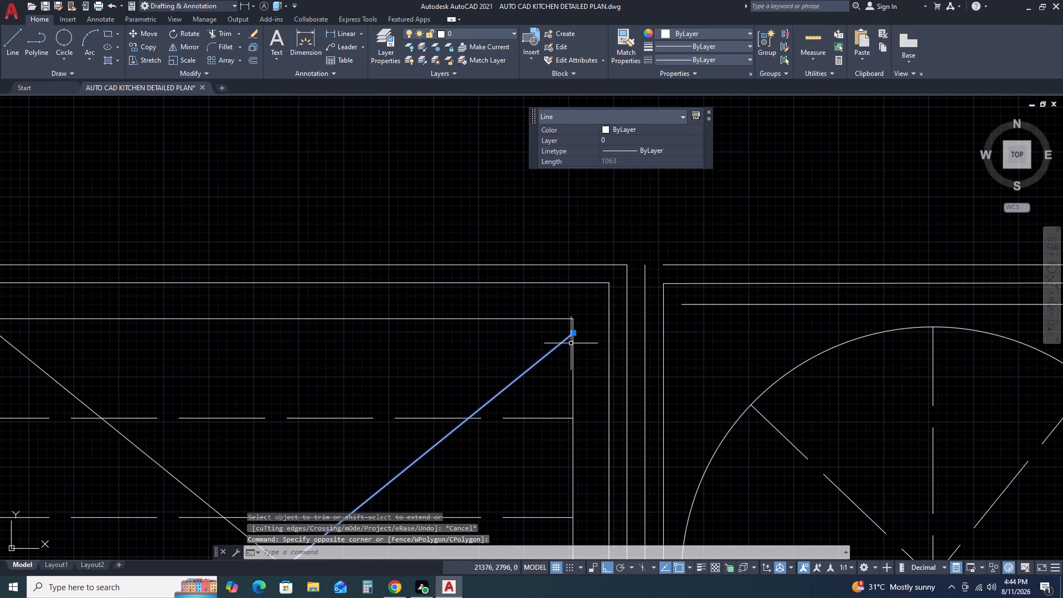
click(574, 333)
click(573, 319)
key(Escape)
Examine the gap between the two upper units and its alignment with the lower panels' gap.
scroll(617, 339, down, 2)
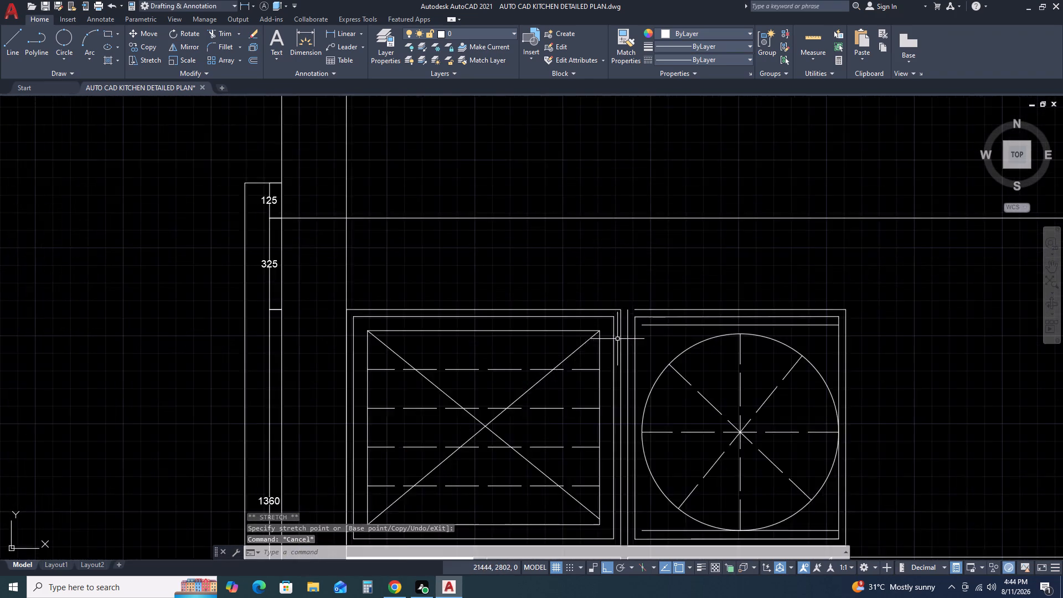
scroll(617, 339, down, 1)
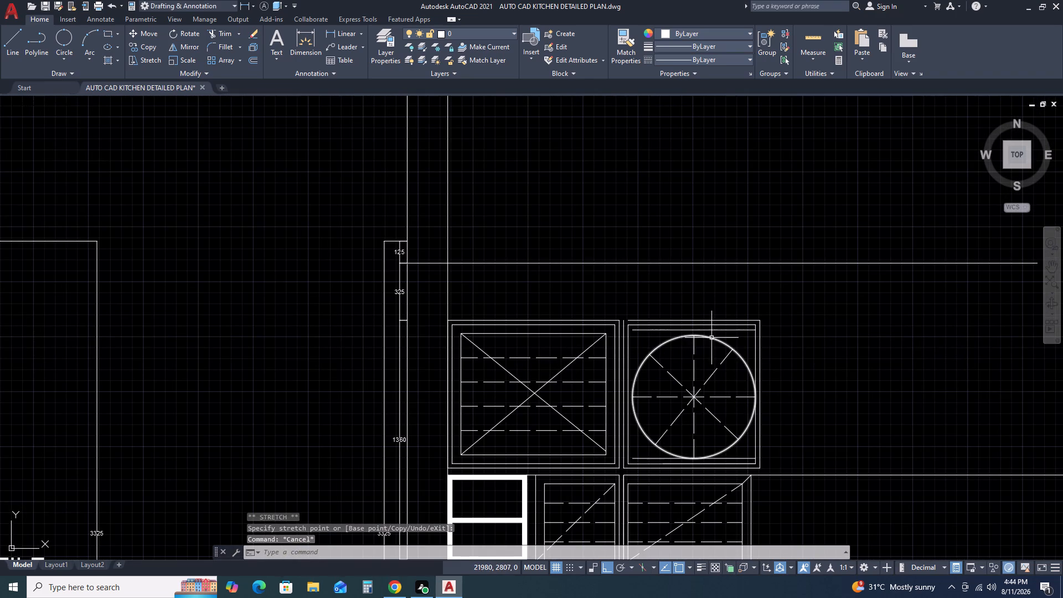
scroll(767, 437, up, 1)
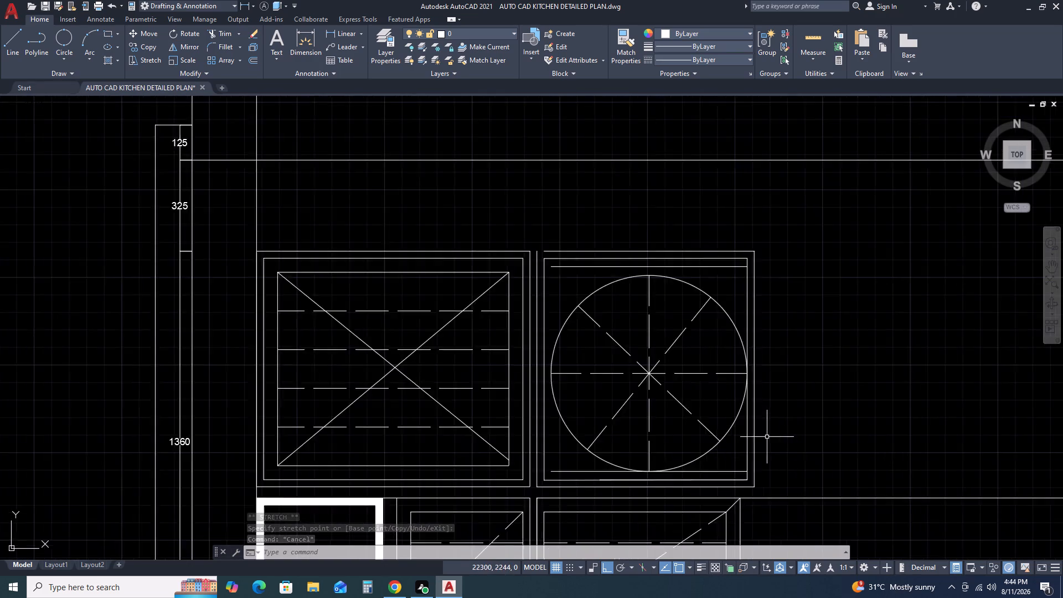
scroll(767, 437, up, 1)
middle_drag(818, 471, 764, 395)
middle_click(760, 391)
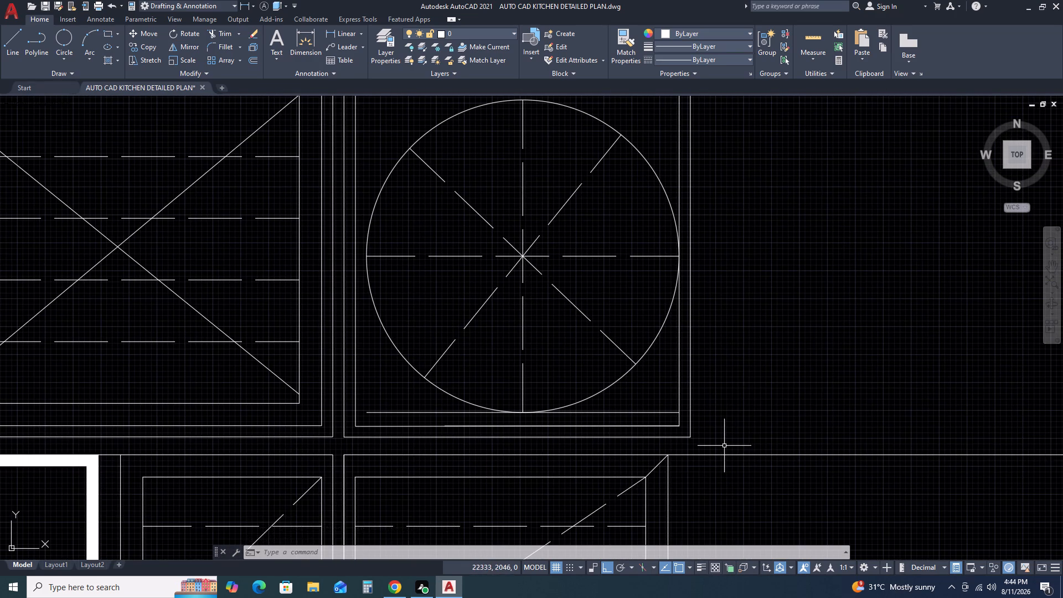
scroll(725, 442, down, 2)
scroll(571, 448, up, 2)
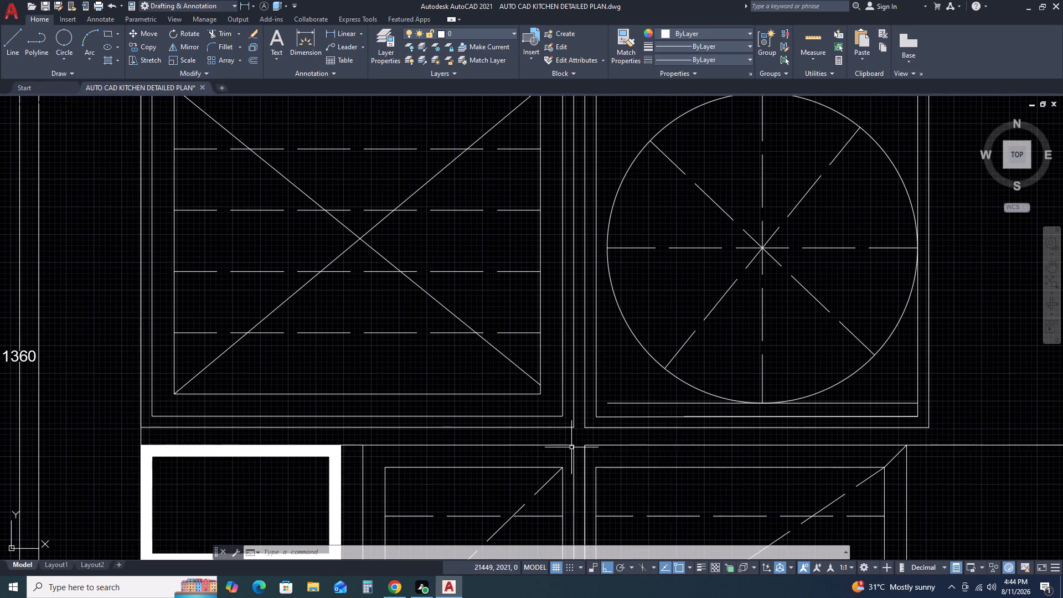
scroll(576, 434, down, 1)
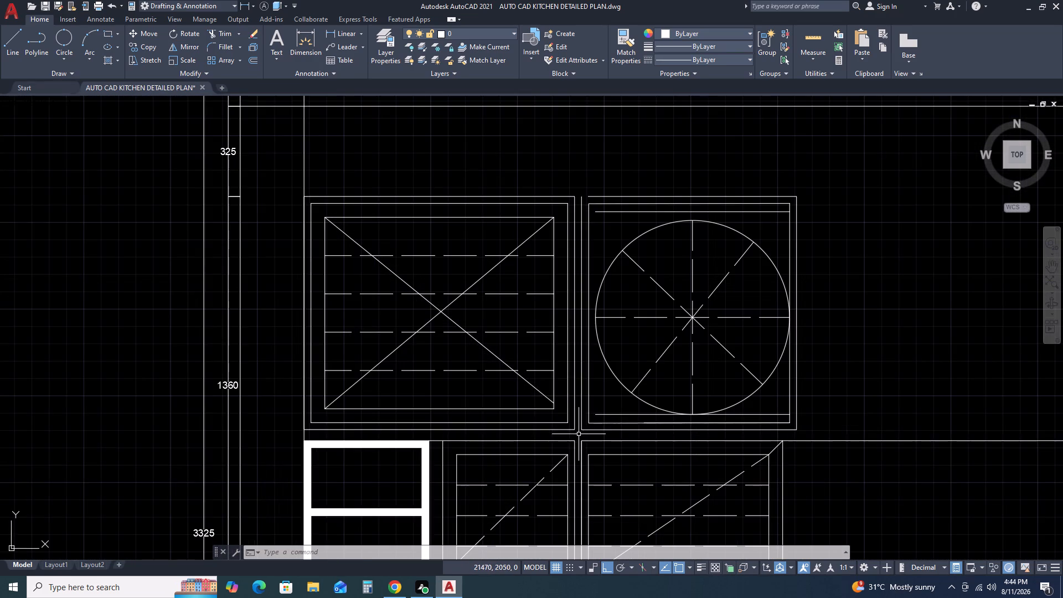
scroll(571, 427, up, 1)
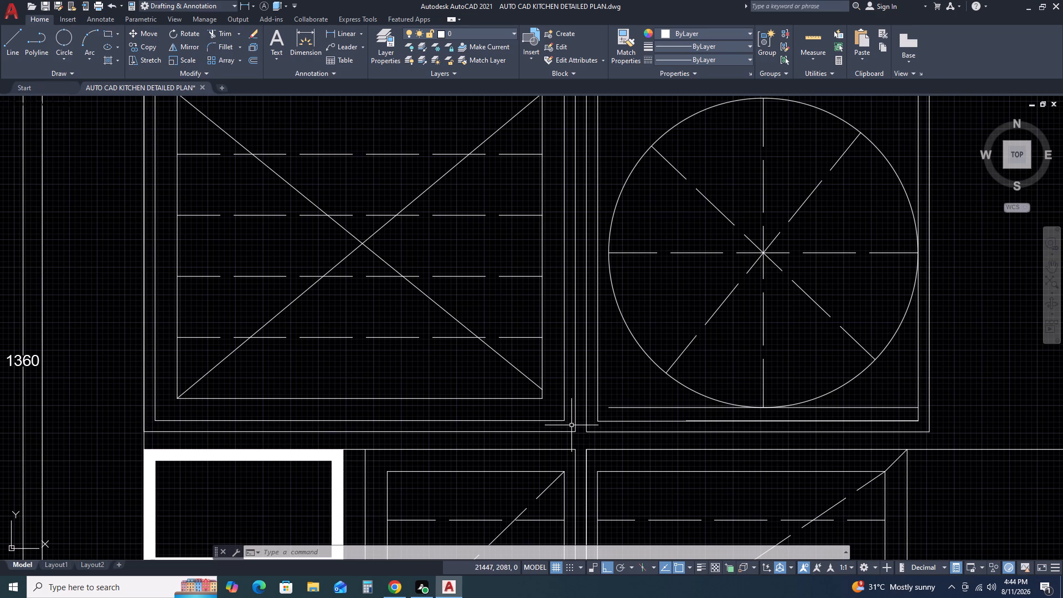
scroll(606, 423, down, 1)
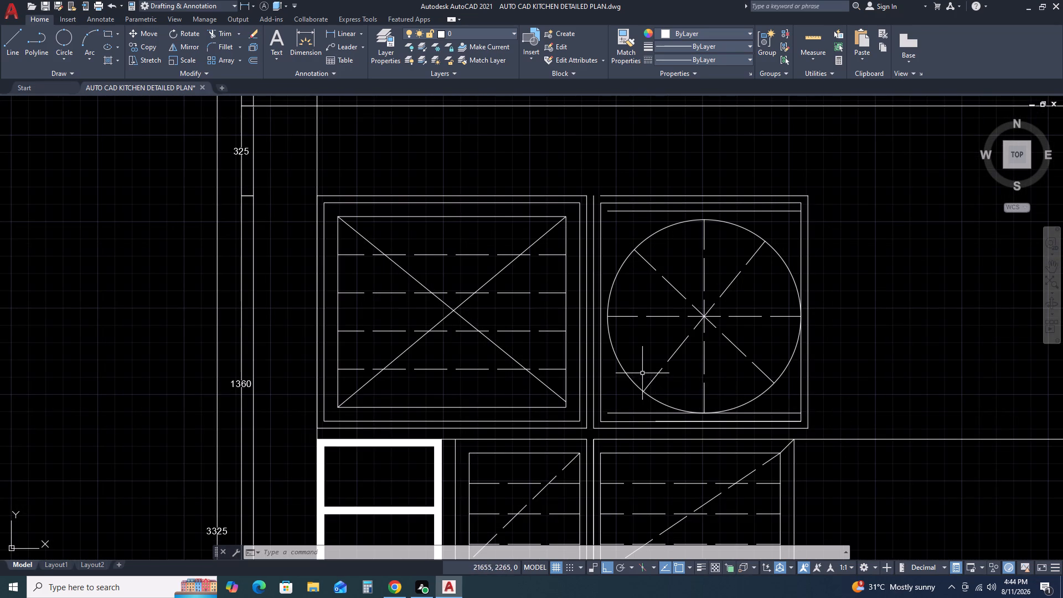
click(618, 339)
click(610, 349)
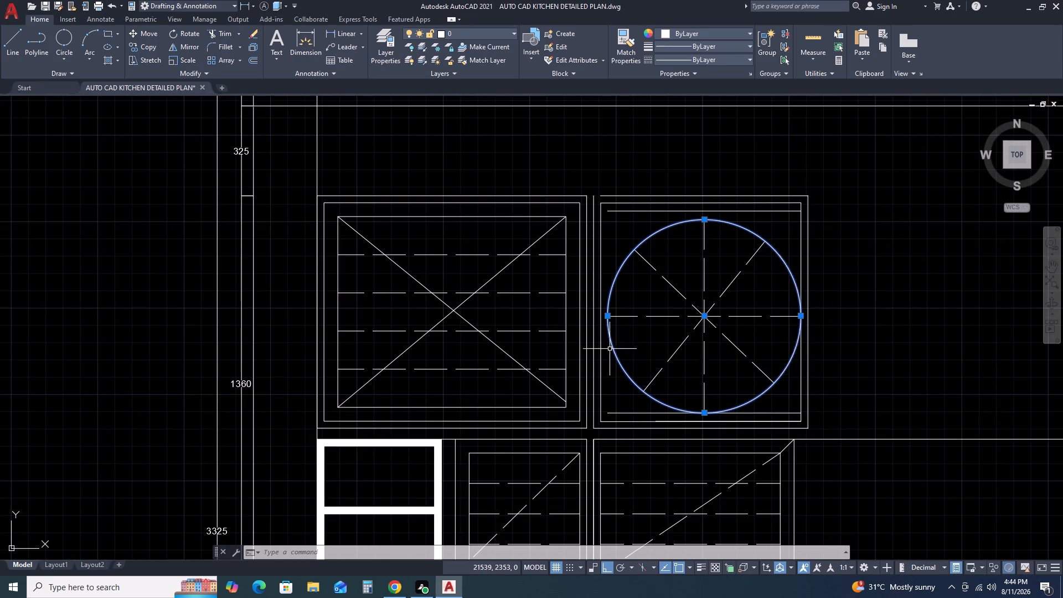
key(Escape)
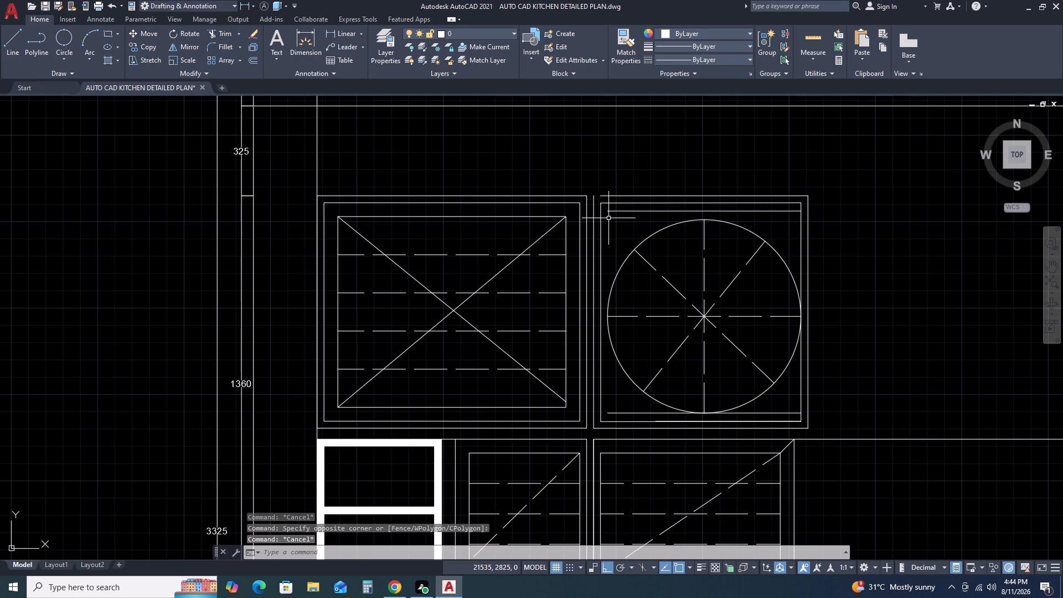
Move the circle and its four dashed centre and diagonal lines left to touch the inner frame's left edge.
click(607, 218)
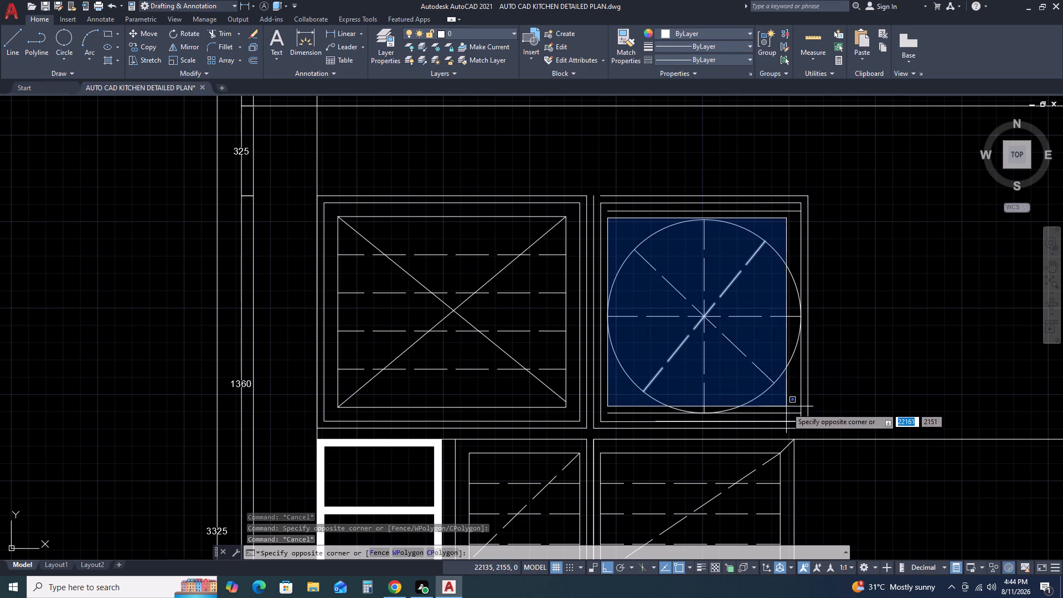
click(798, 410)
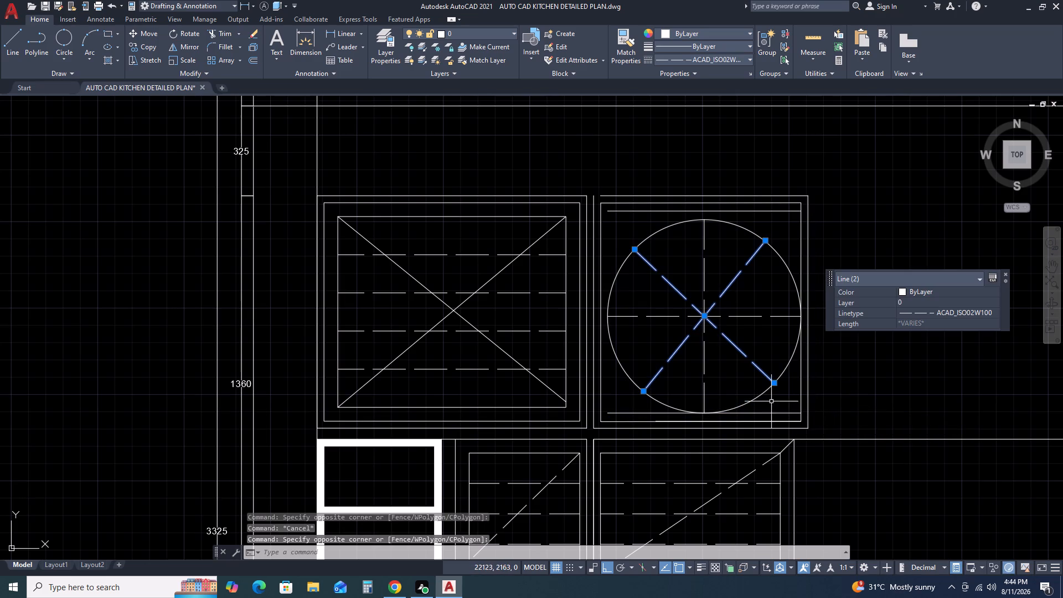
drag(770, 401, 764, 400)
click(660, 287)
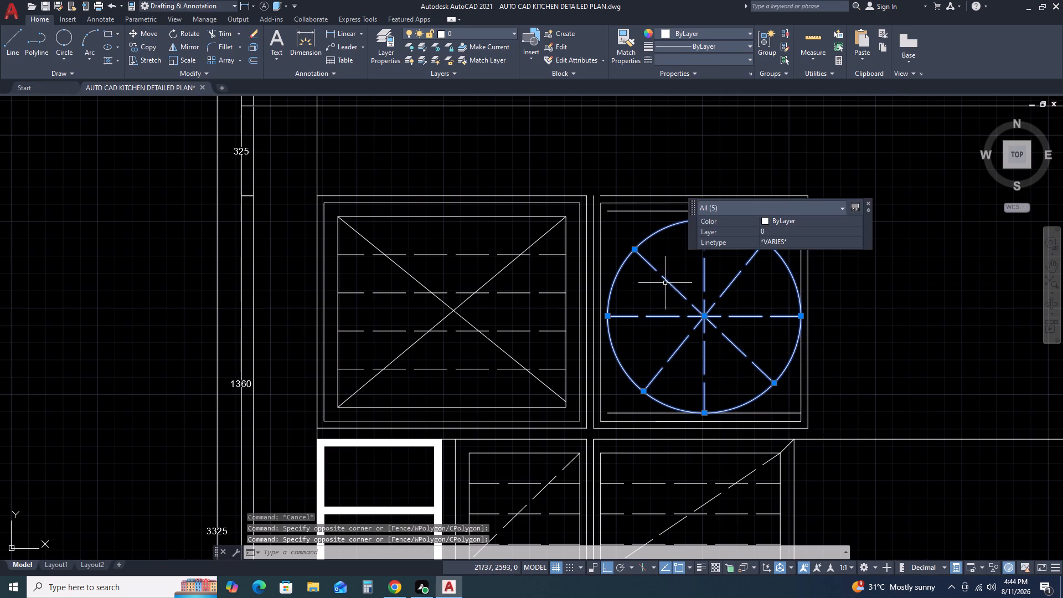
key(m)
key(space)
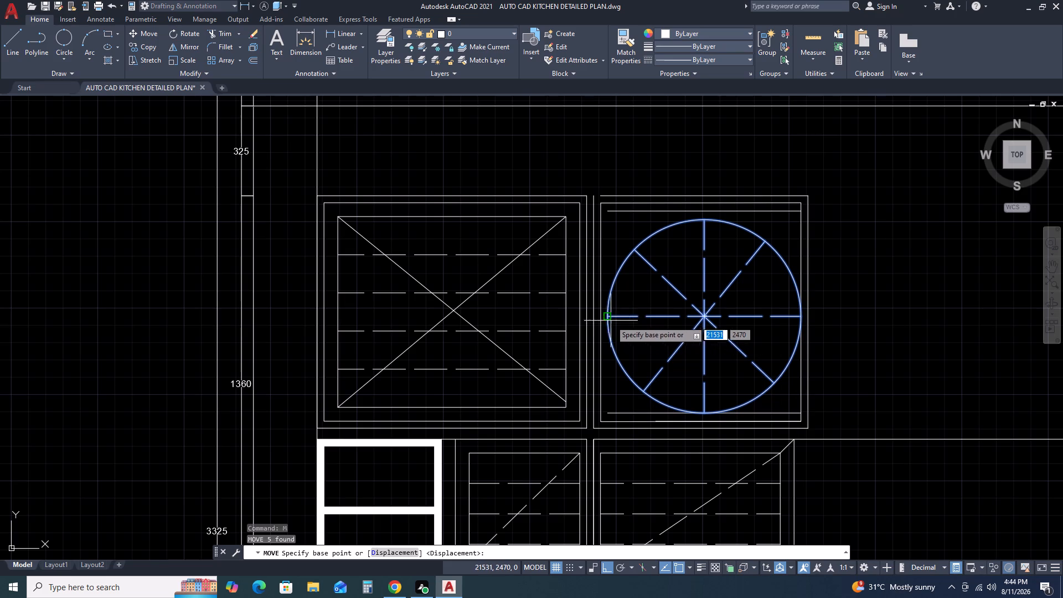
click(607, 316)
click(602, 316)
key(Escape)
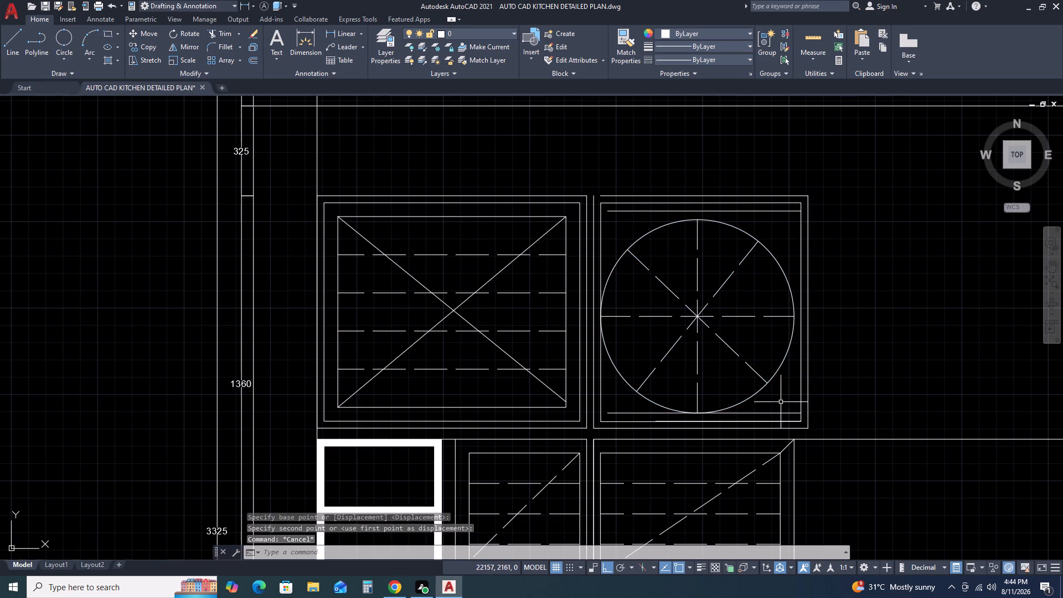
Stretch the upper-right unit's inner frame's right edge left to touch the circle, and its outer frame's right edge 25 left.
click(825, 377)
click(792, 385)
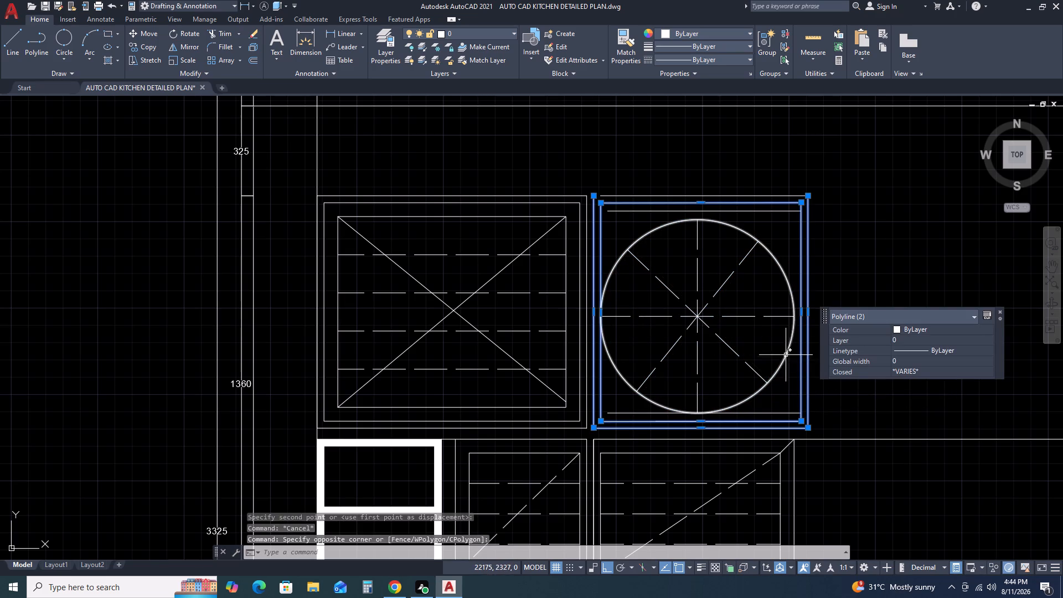
scroll(795, 334, up, 3)
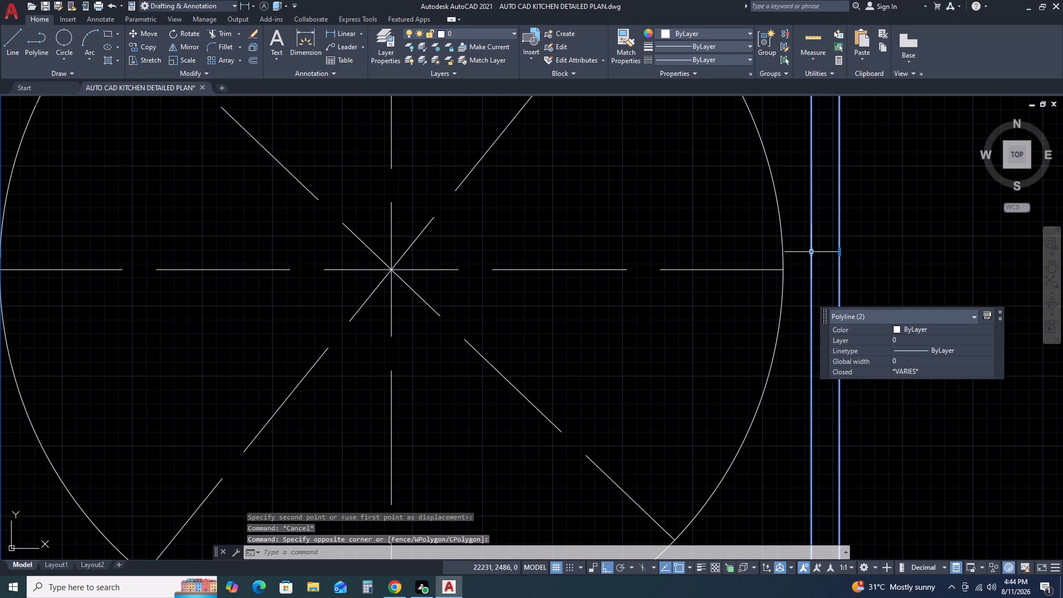
click(809, 251)
click(782, 256)
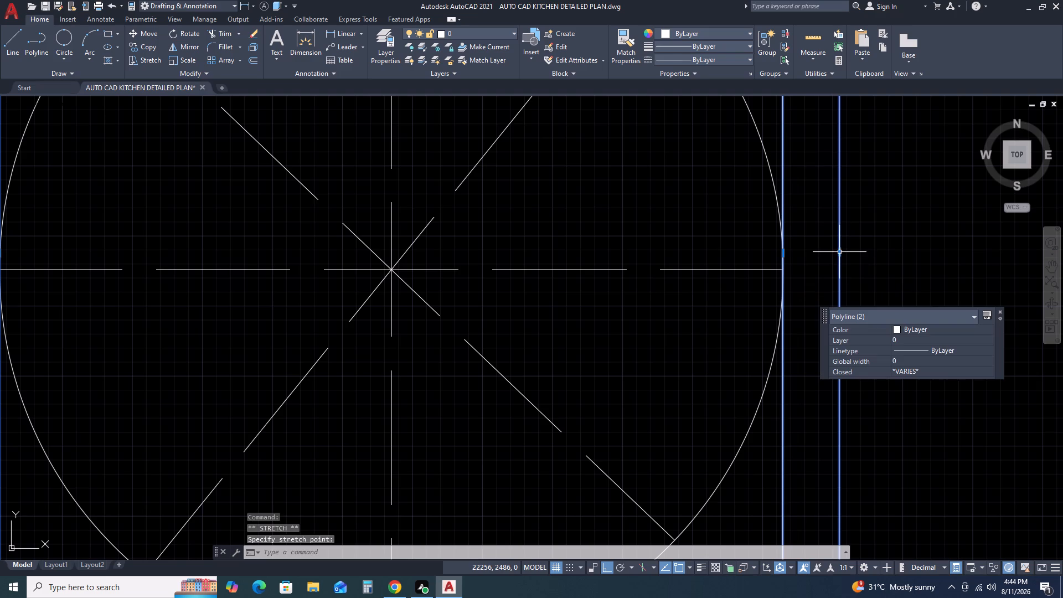
click(840, 251)
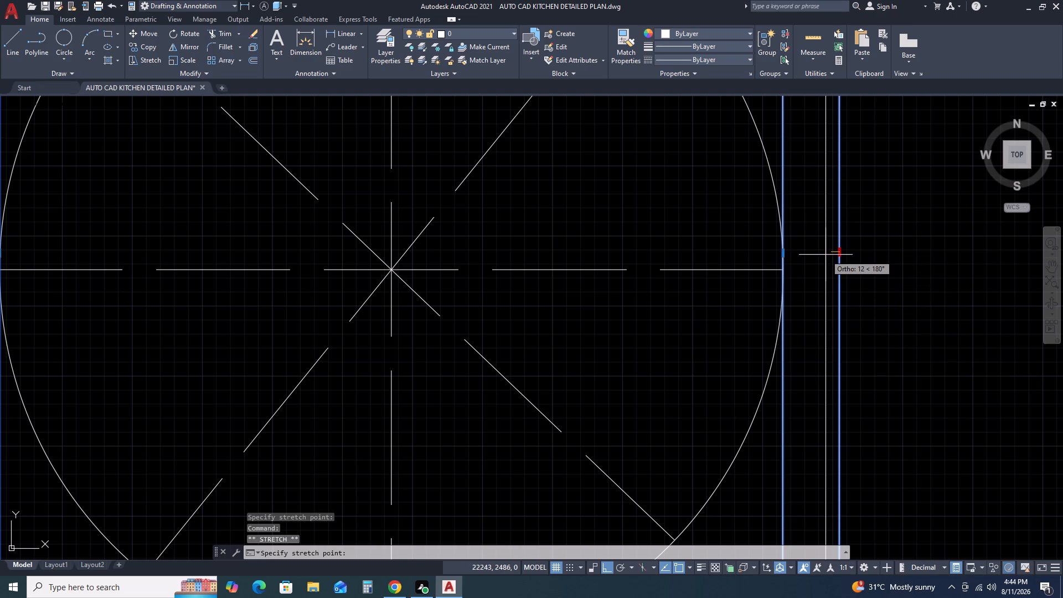
text(25)
key(space)
scroll(833, 269, down, 4)
key(Escape)
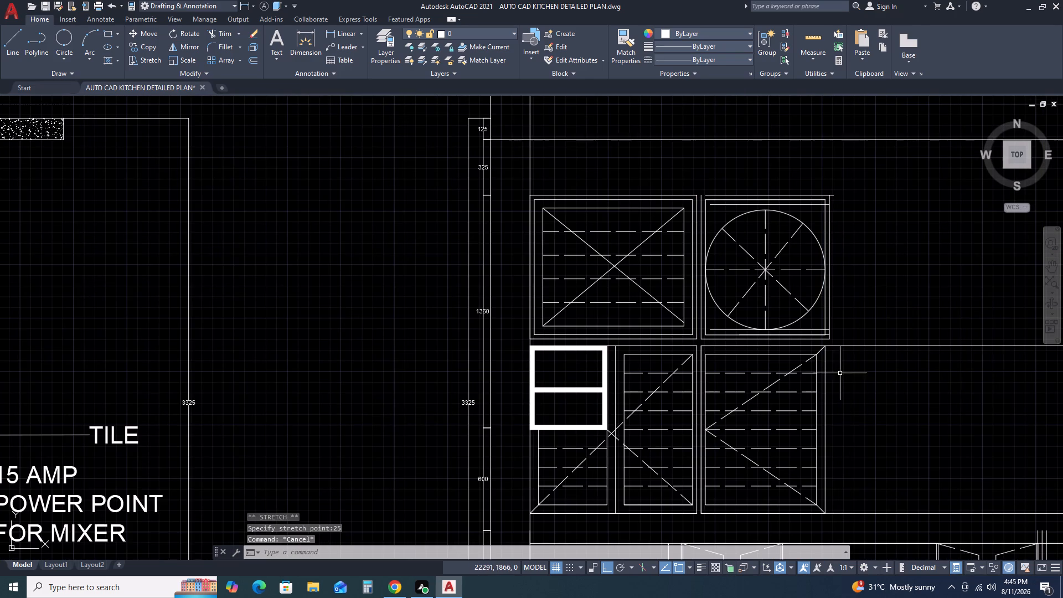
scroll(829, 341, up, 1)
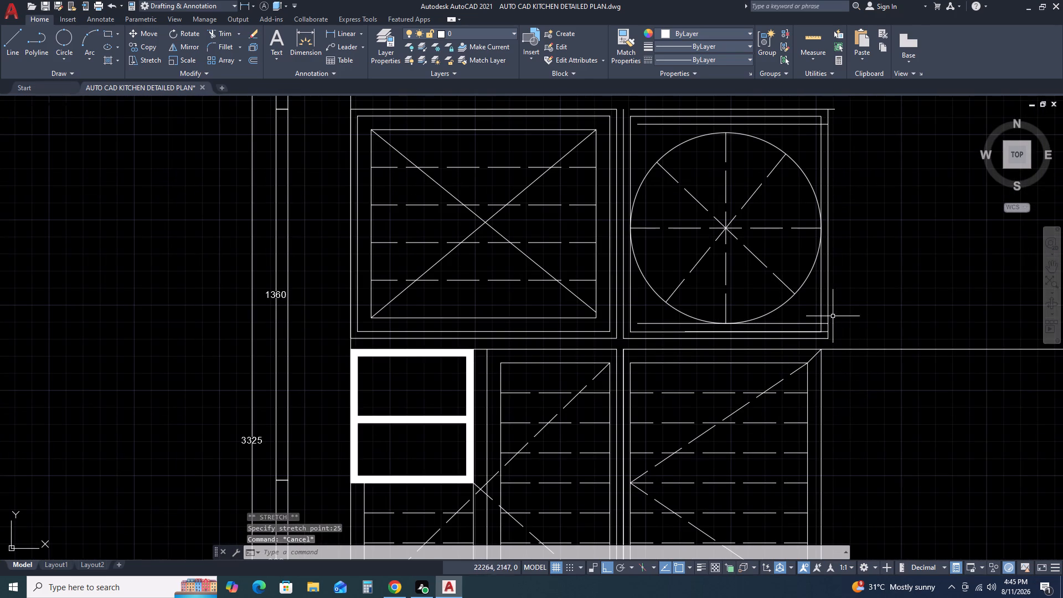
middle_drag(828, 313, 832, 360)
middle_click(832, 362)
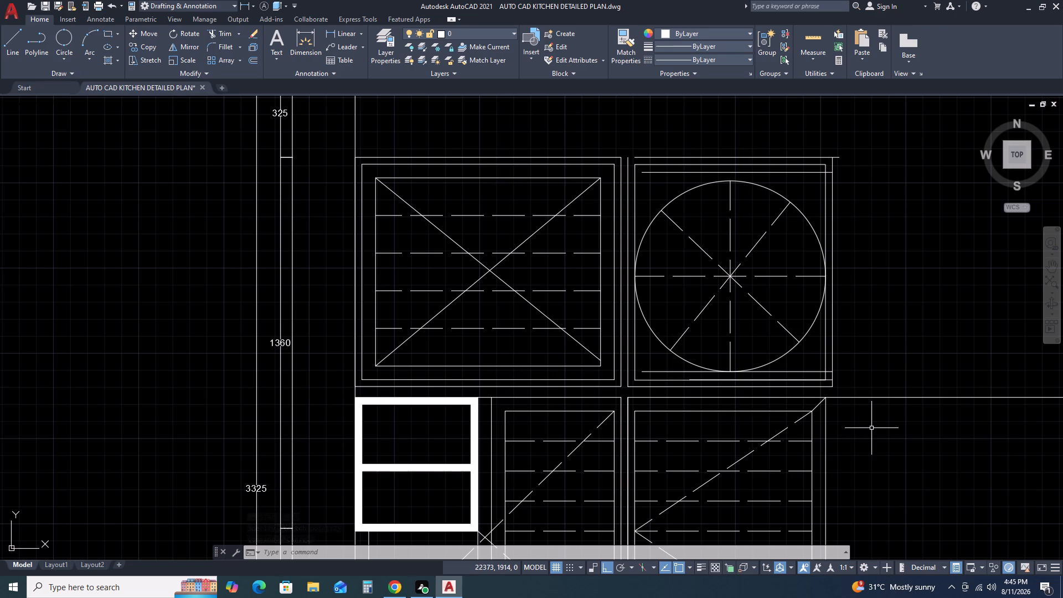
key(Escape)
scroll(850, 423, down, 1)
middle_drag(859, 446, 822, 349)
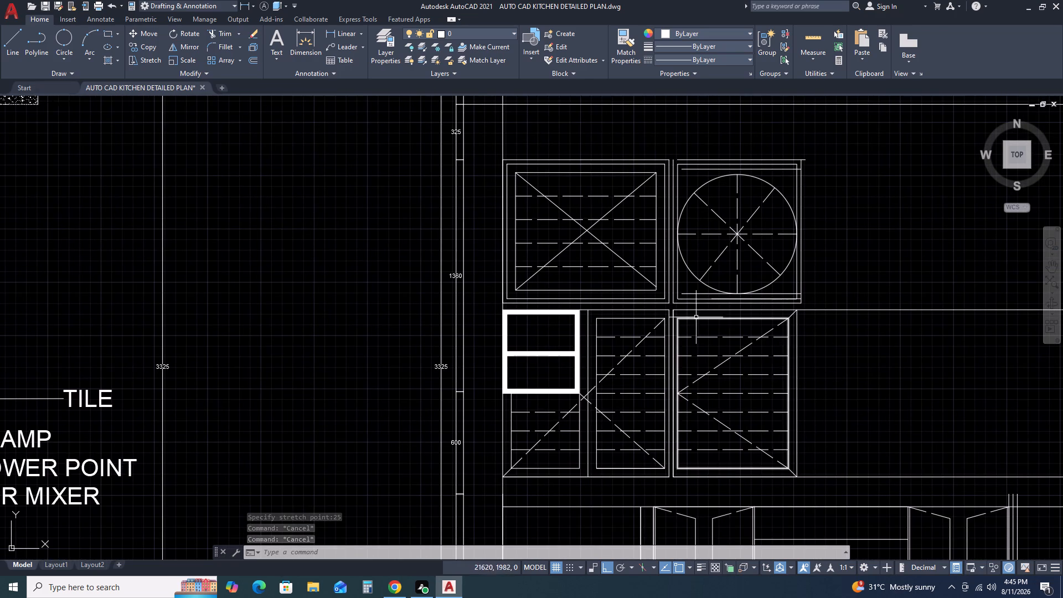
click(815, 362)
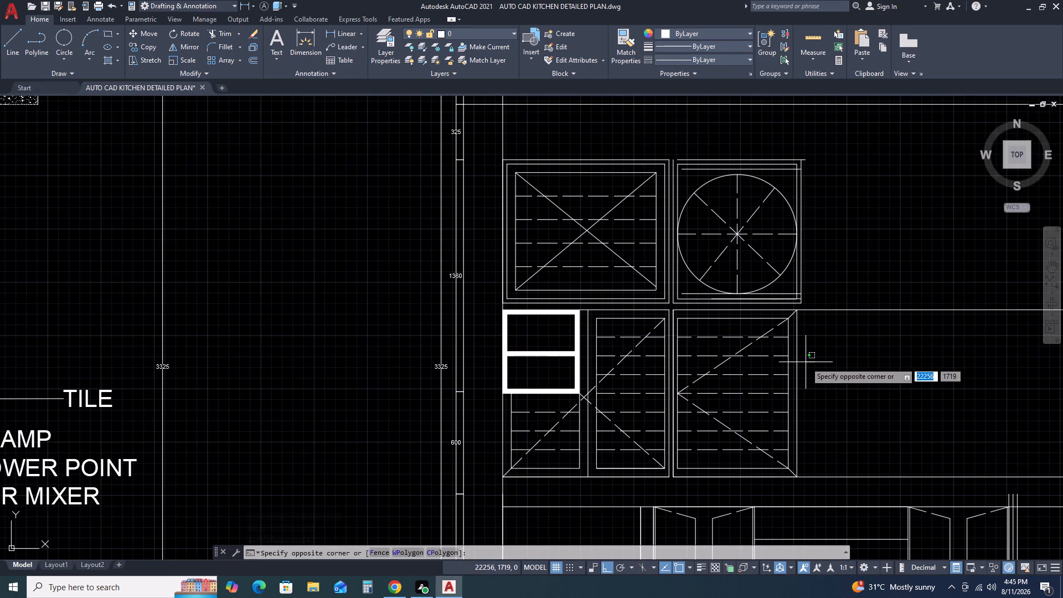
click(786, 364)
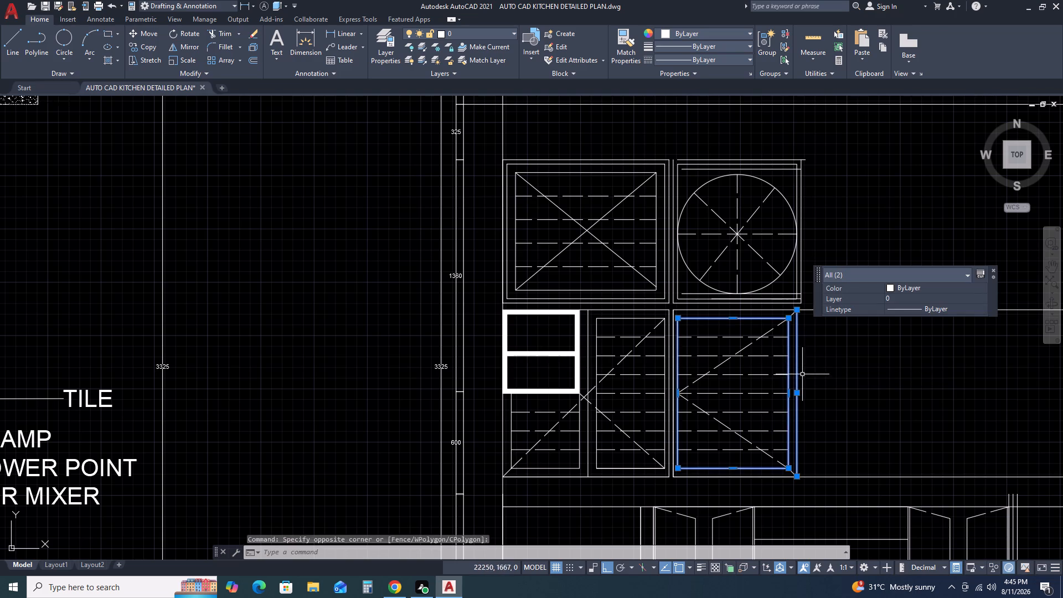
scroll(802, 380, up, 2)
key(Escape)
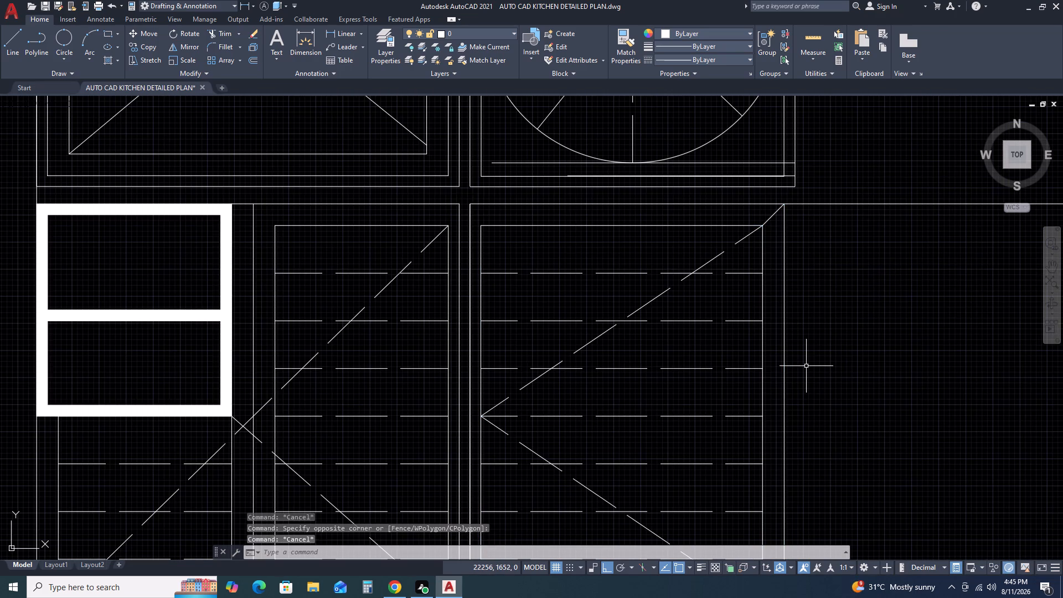
Draw a vertical line about 1020 long from the upper-right unit's bottom-right corner down to the lower panels' bottom line.
key(l)
key(space)
drag(794, 186, 792, 198)
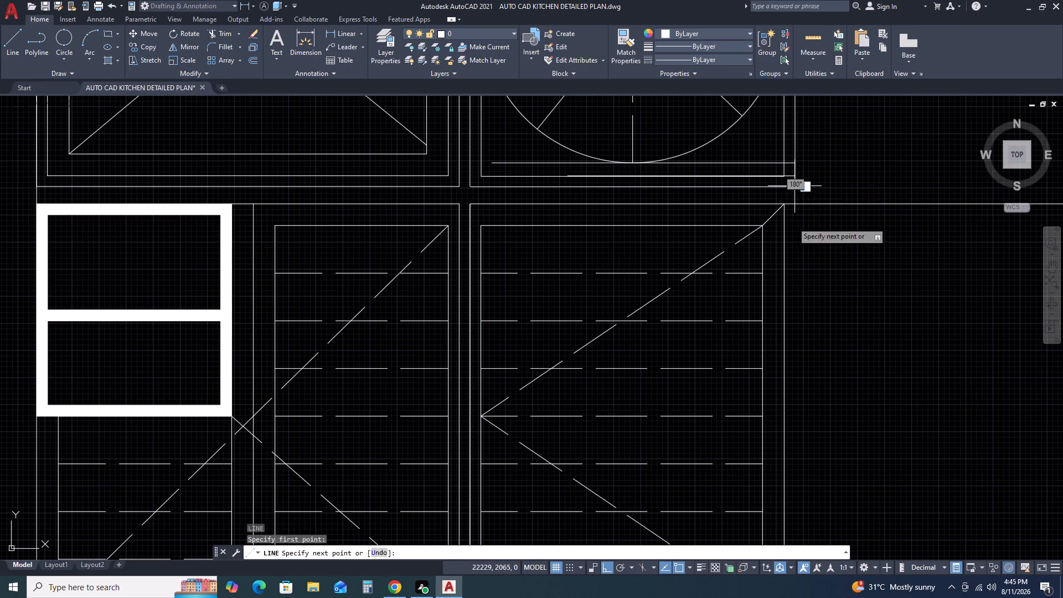
scroll(796, 389, down, 2)
scroll(807, 474, up, 2)
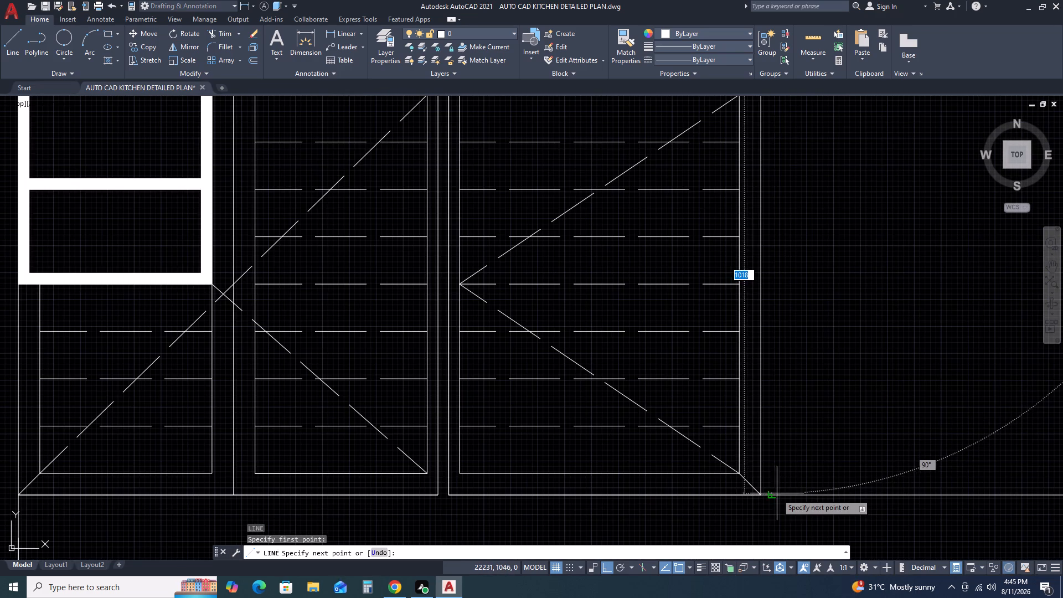
click(776, 493)
key(Escape)
Move the lower-right panel's right edge line right onto the new vertical line.
scroll(755, 358, down, 1)
middle_drag(767, 350, 771, 389)
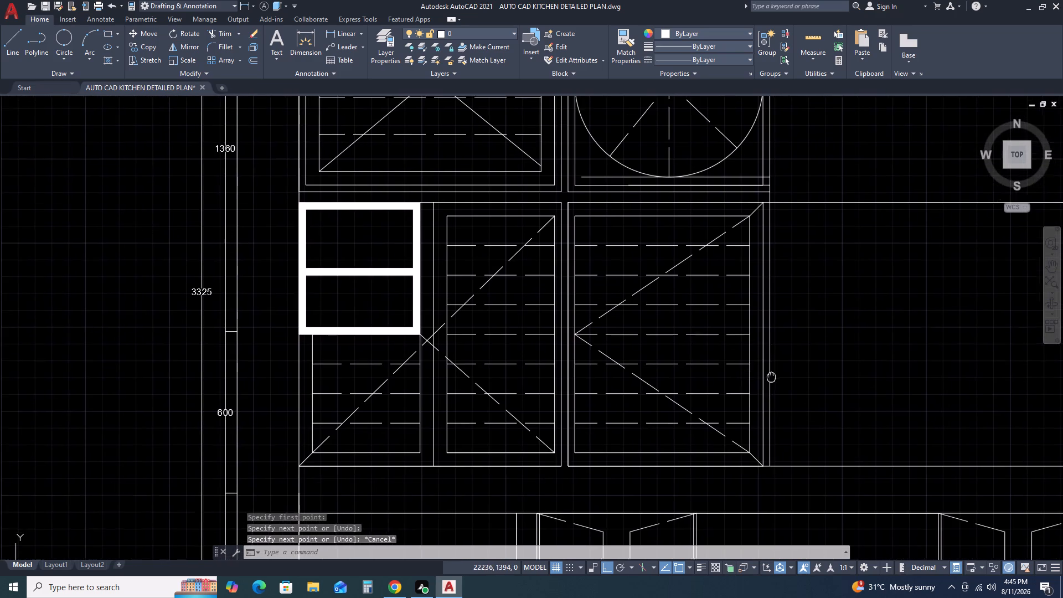
middle_drag(771, 389, 772, 394)
middle_click(772, 395)
scroll(770, 262, up, 2)
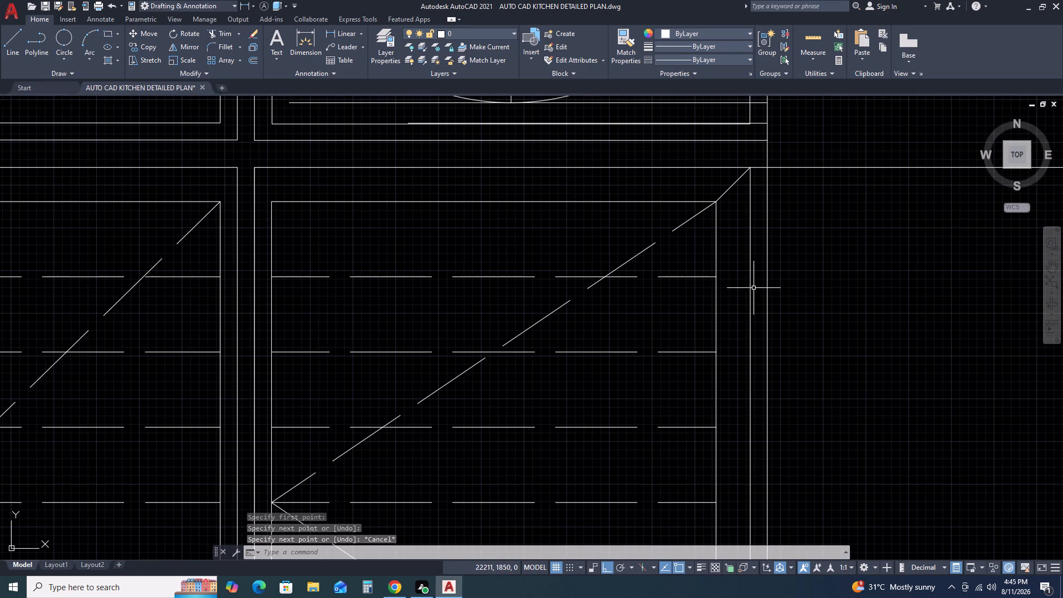
click(755, 287)
click(742, 292)
text(M)
key(space)
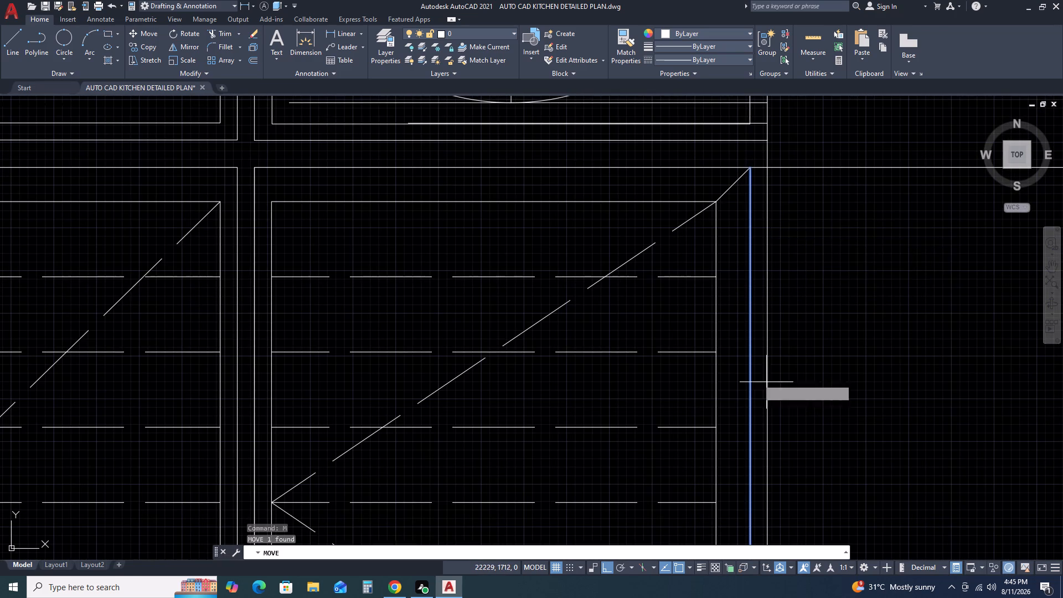
scroll(741, 406, down, 2)
click(744, 445)
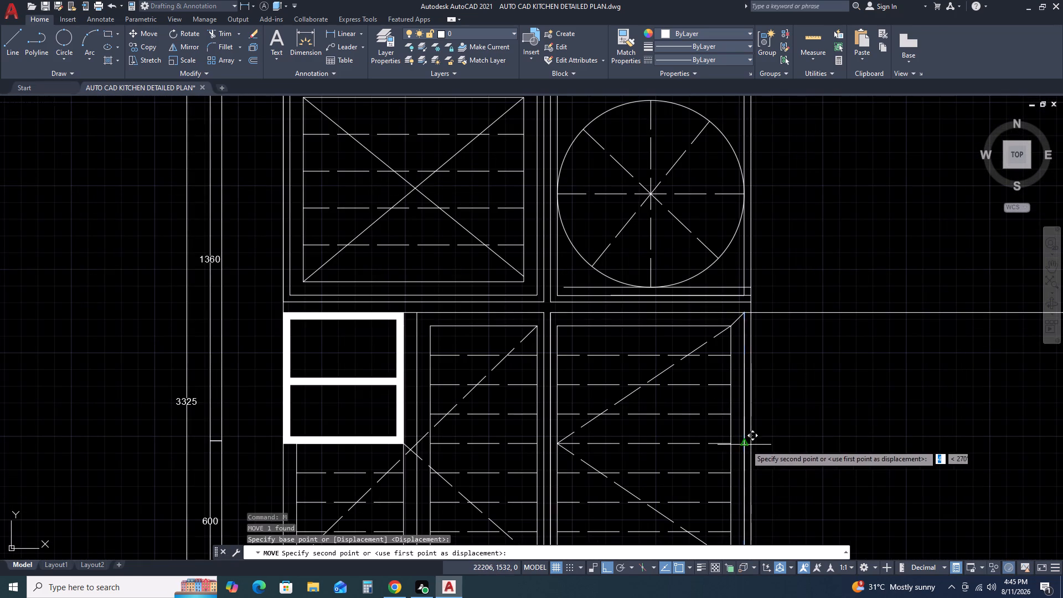
click(752, 444)
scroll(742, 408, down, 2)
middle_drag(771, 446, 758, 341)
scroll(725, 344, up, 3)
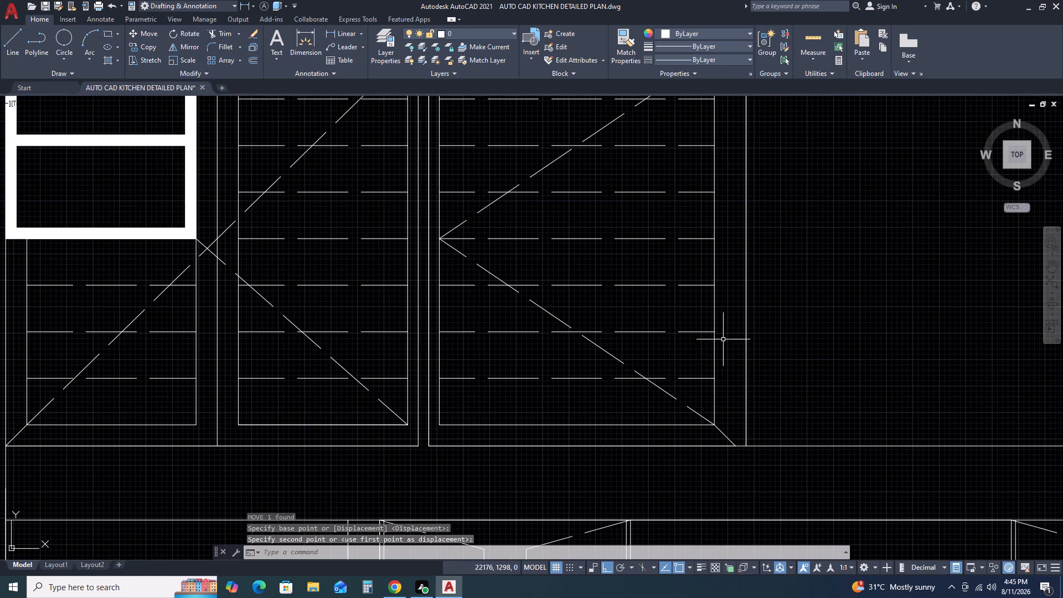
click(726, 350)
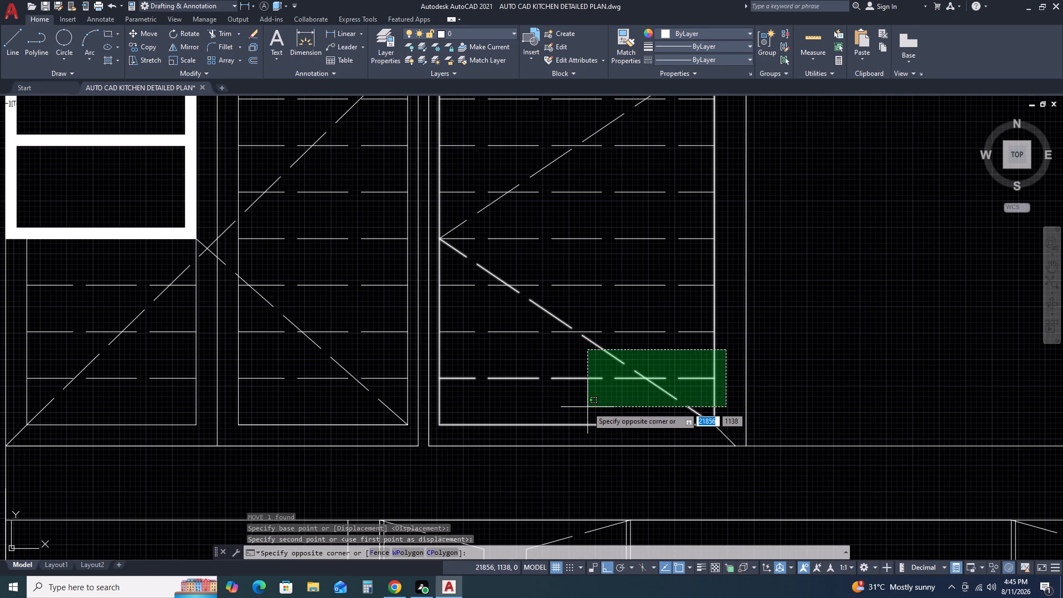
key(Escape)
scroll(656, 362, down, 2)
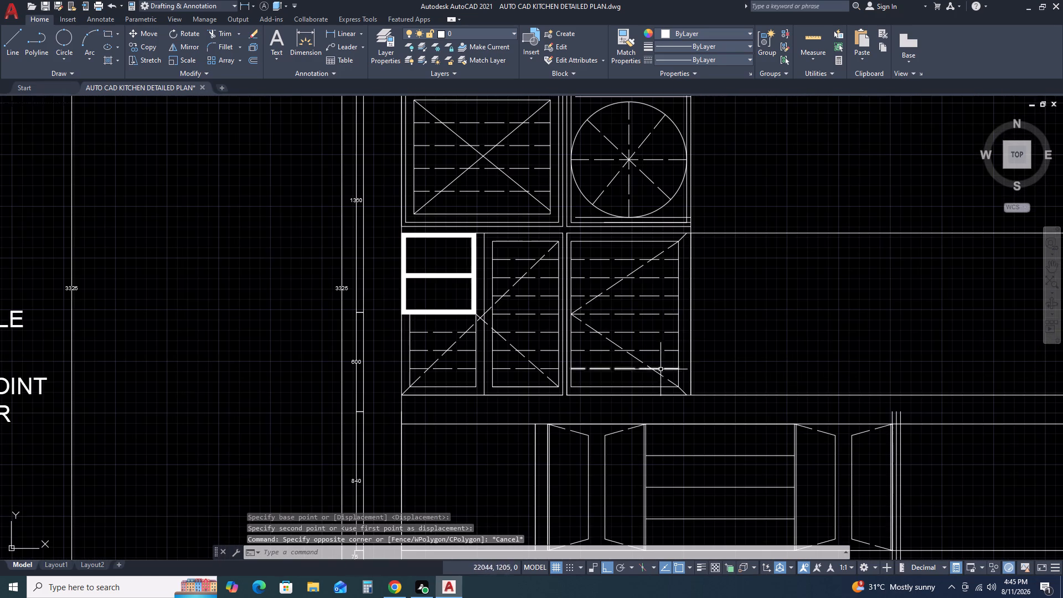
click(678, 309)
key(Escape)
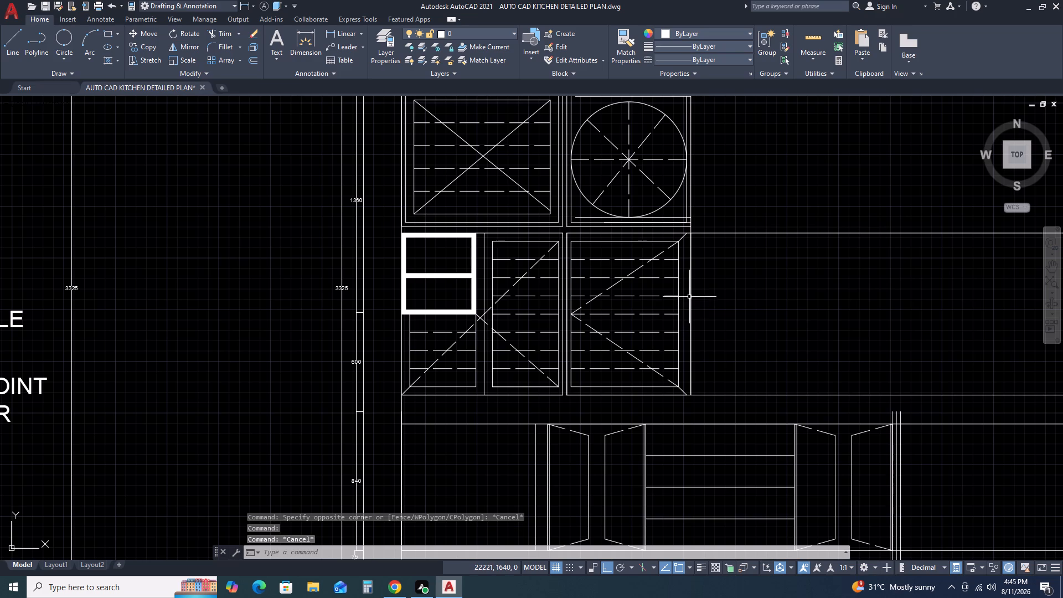
Offset the lower-right panel's outer right vertical line 25 inward.
click(692, 295)
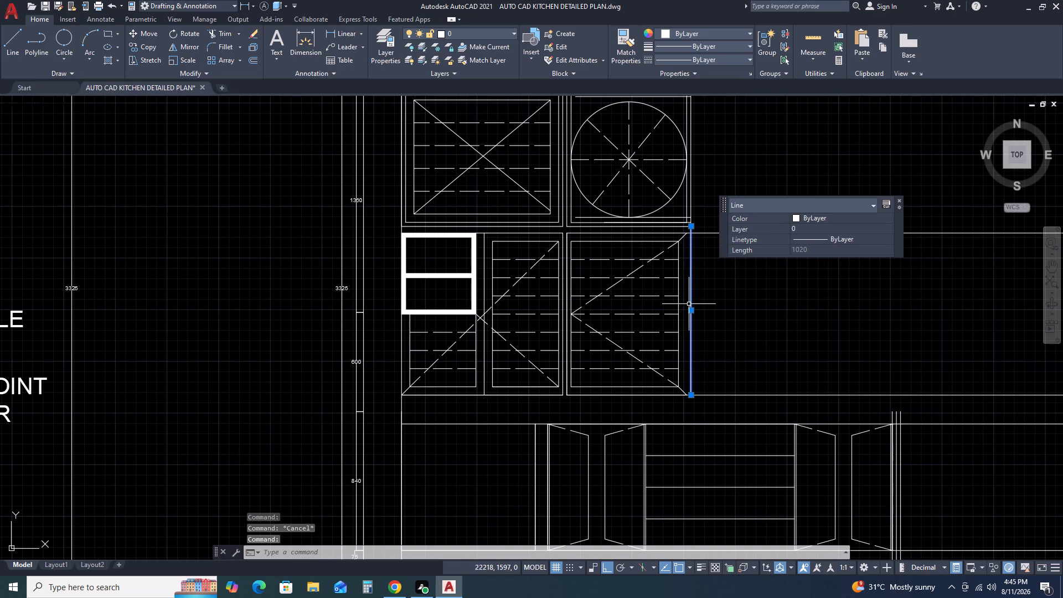
text(O)
key(space)
key(space)
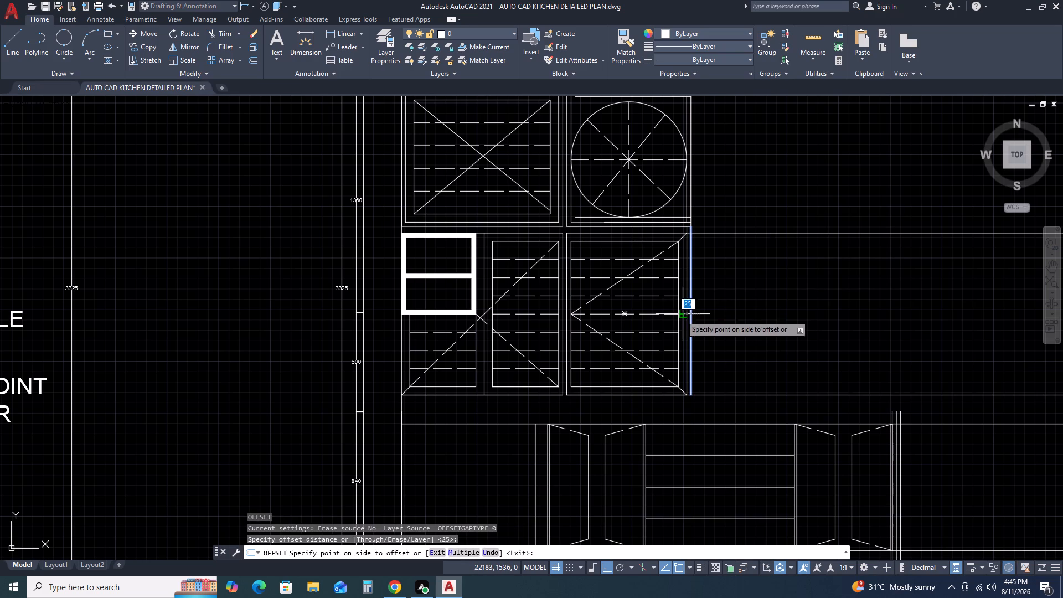
click(680, 315)
key(Escape)
scroll(668, 253, up, 2)
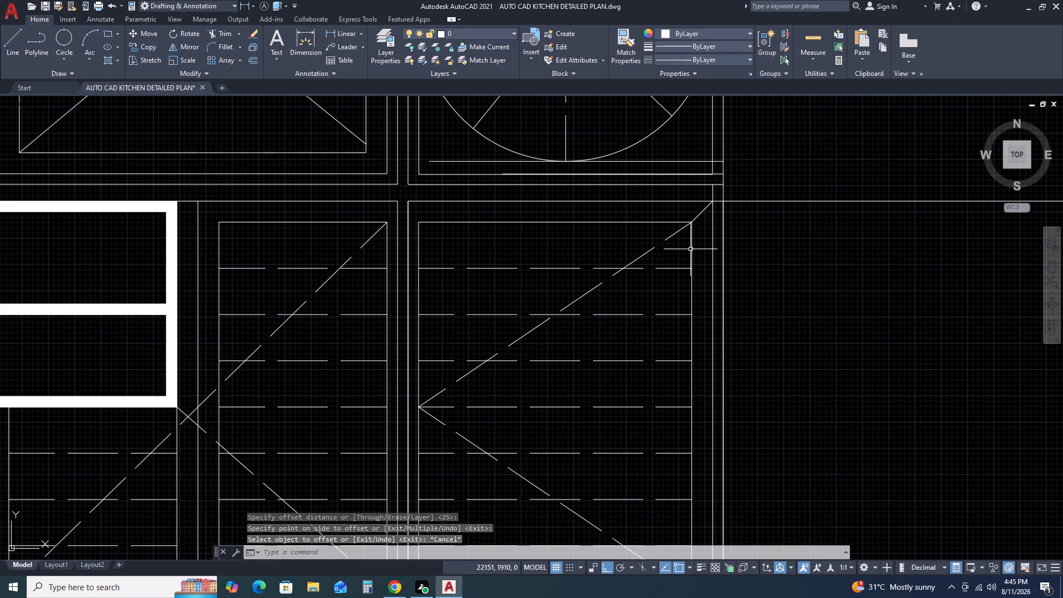
Stretch the right edge of the lower-right panel's inner frame out to the offset line.
scroll(692, 262, down, 1)
scroll(738, 394, down, 1)
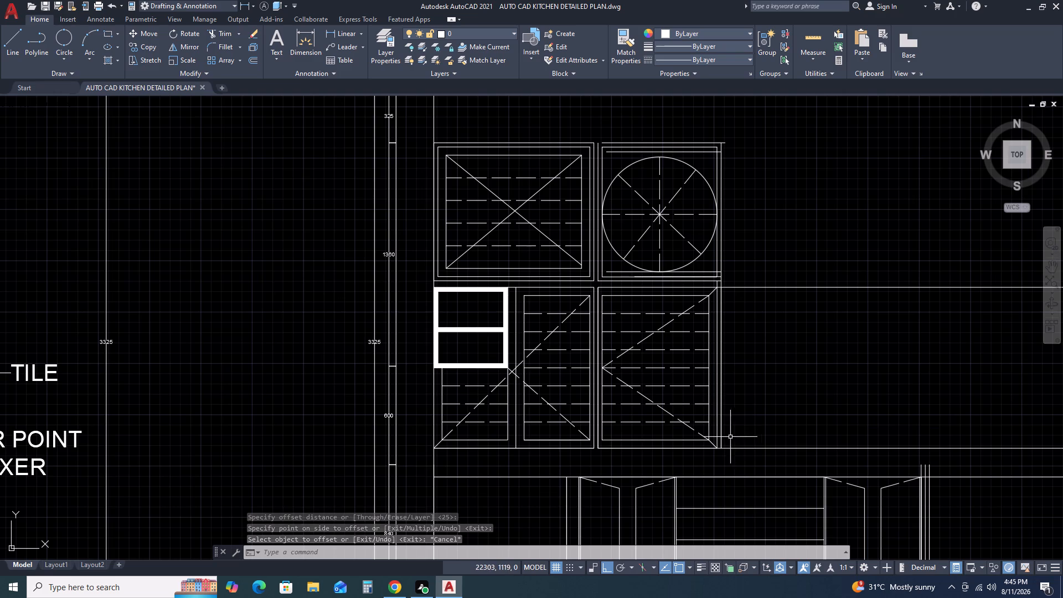
scroll(709, 297, up, 1)
click(707, 308)
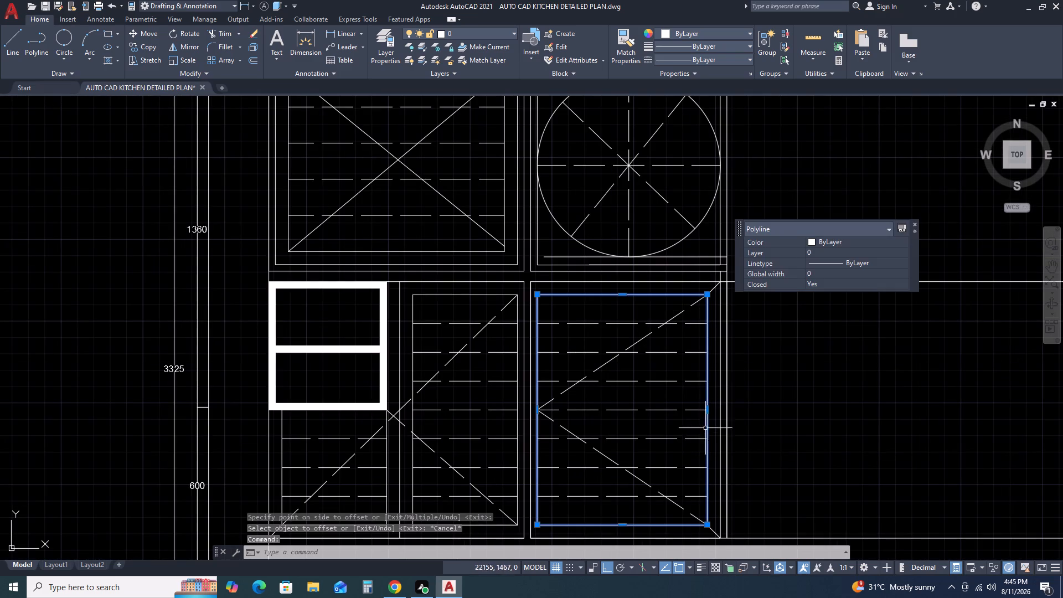
click(707, 411)
click(721, 408)
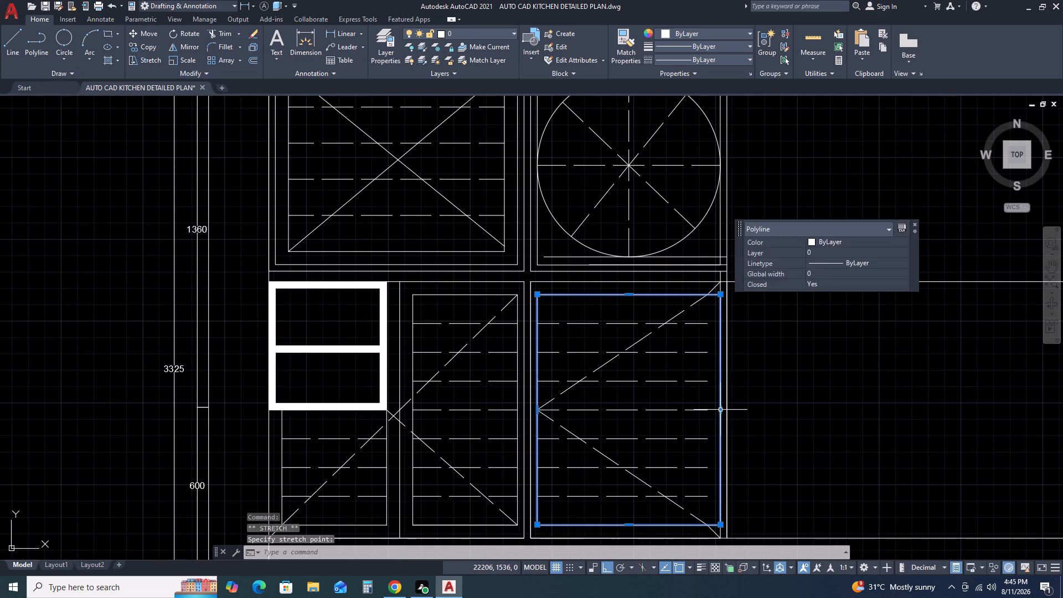
key(Escape)
scroll(692, 395, down, 1)
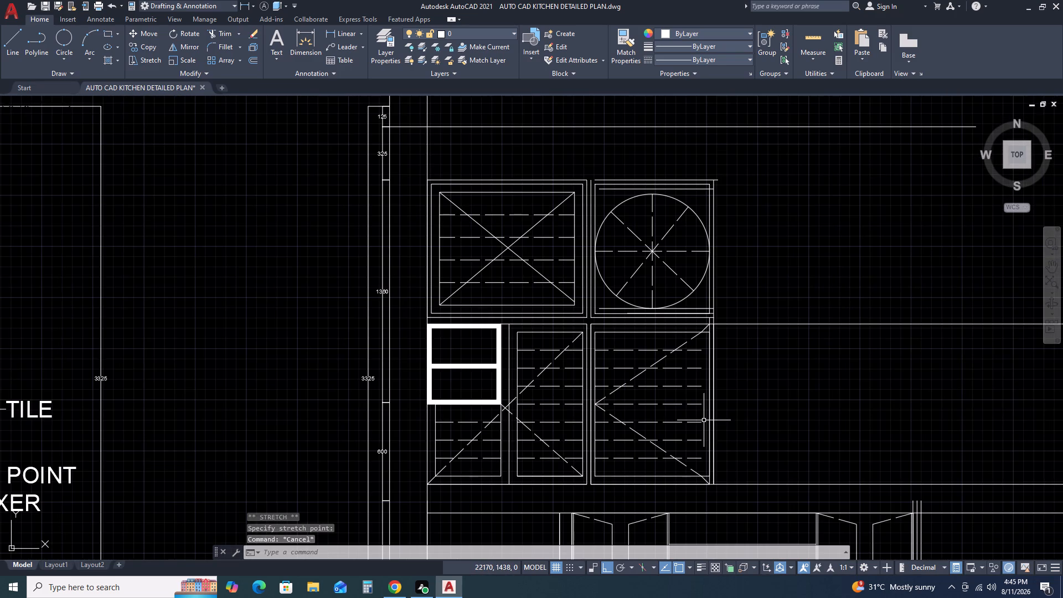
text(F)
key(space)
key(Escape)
Extend the lower-right panel's dashed horizontal lines to its inner frame's right edge.
key(e)
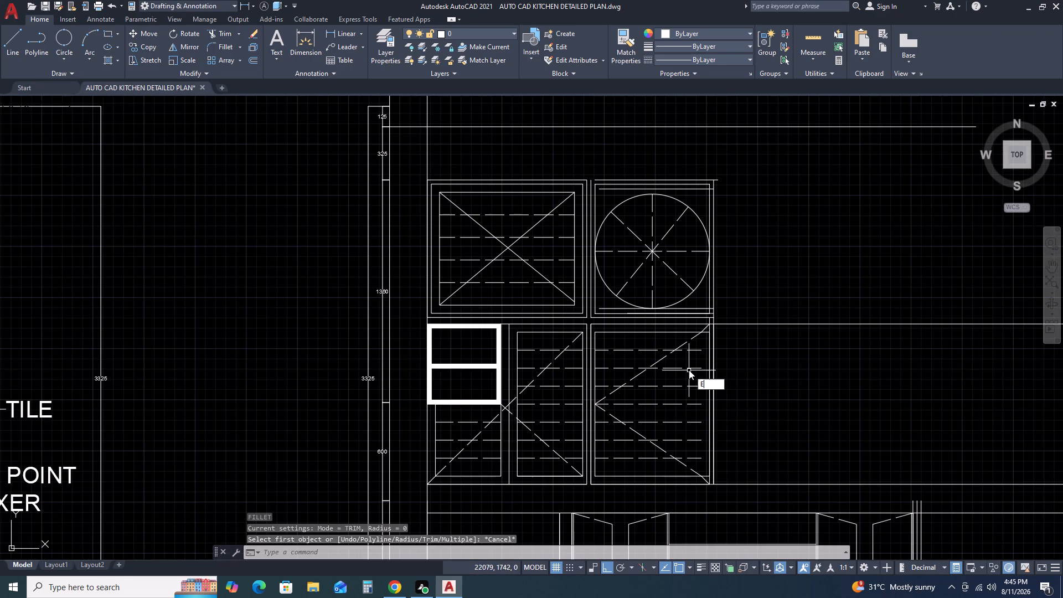
key(x)
key(space)
scroll(690, 347, up, 1)
click(702, 339)
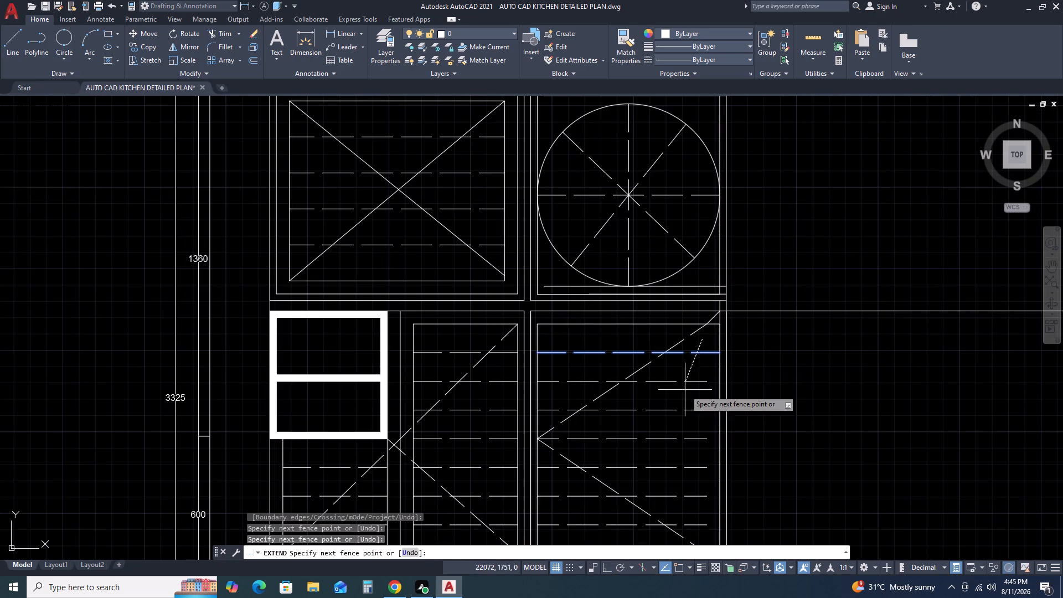
scroll(679, 501, down, 1)
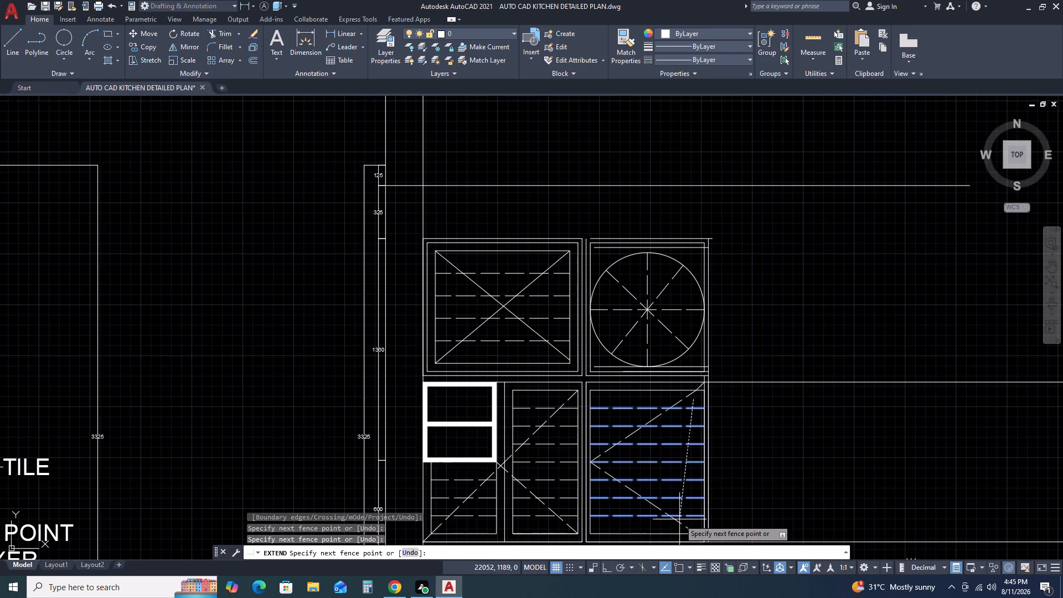
click(678, 520)
key(Escape)
Delete the short solid diagonal at the lower-right panel's top-right corner.
scroll(704, 385, up, 4)
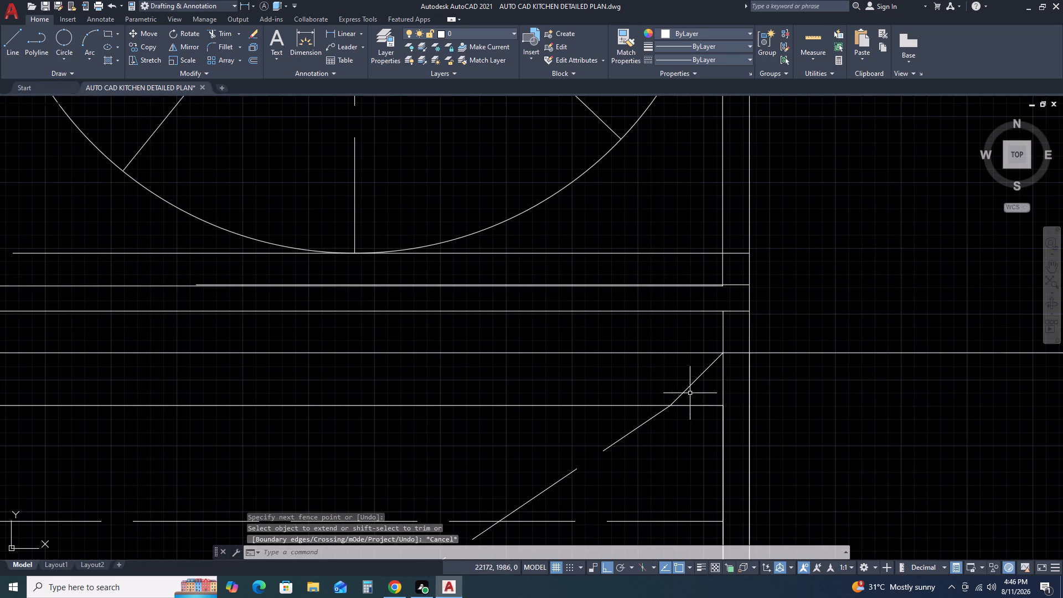
click(707, 387)
click(689, 369)
key(Delete)
Stretch the upper end of the lower-right panel's rising dashed diagonal to the panel's outer top-right corner.
scroll(706, 389, down, 2)
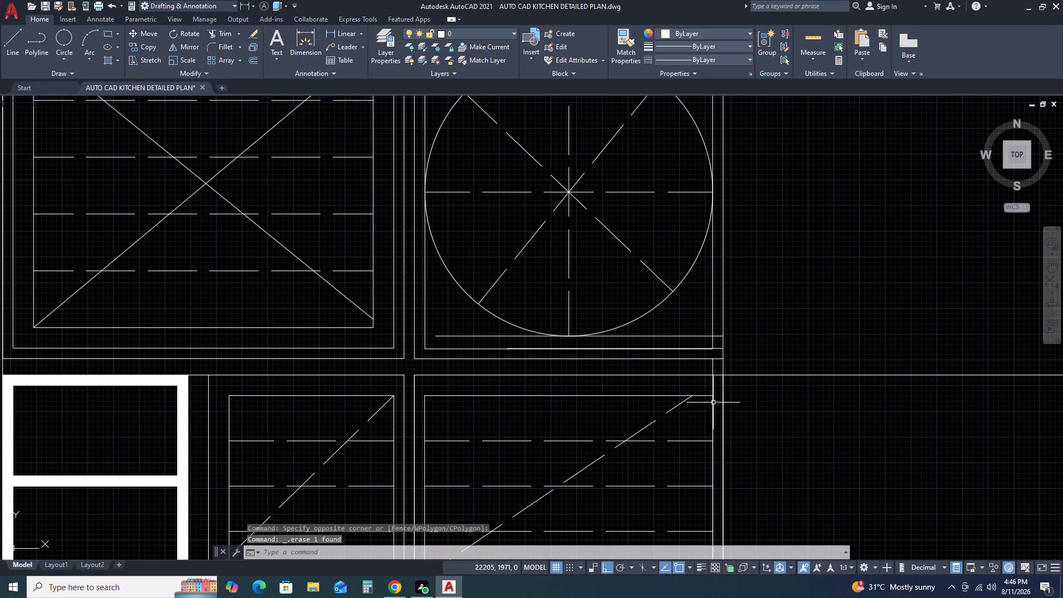
click(684, 410)
click(657, 414)
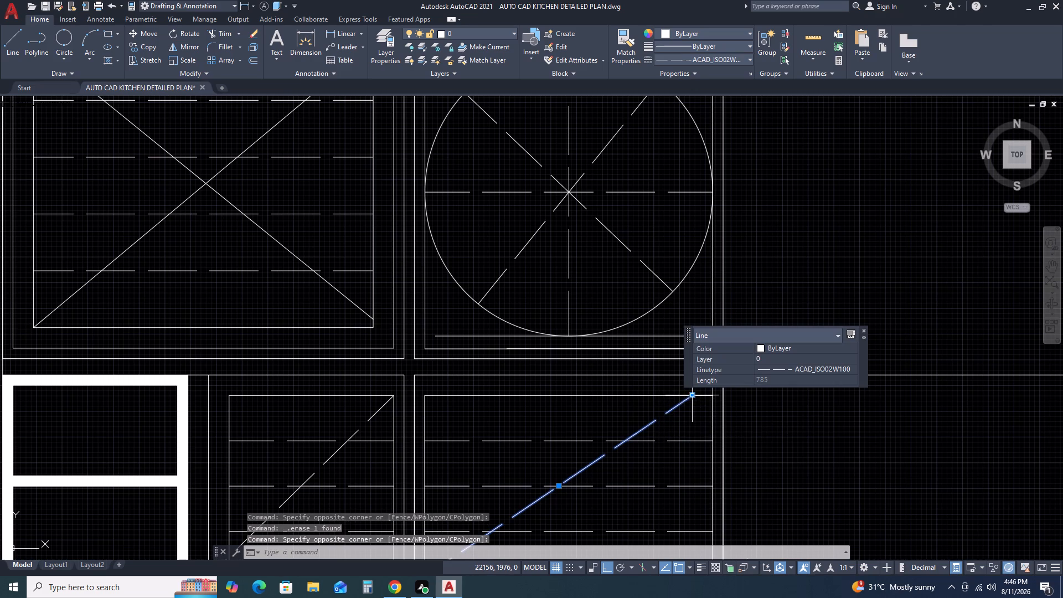
click(693, 396)
click(719, 375)
key(Escape)
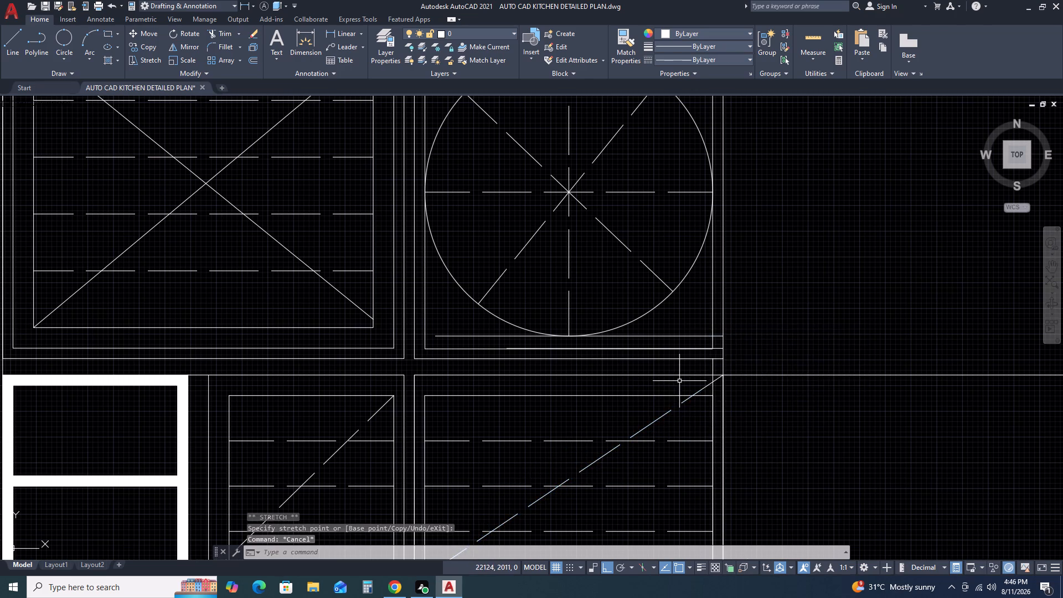
Delete the shorter extra horizontal line overlapping the bottom of the upper-right unit's inner frame.
scroll(679, 382, down, 1)
scroll(699, 383, up, 4)
scroll(741, 373, down, 2)
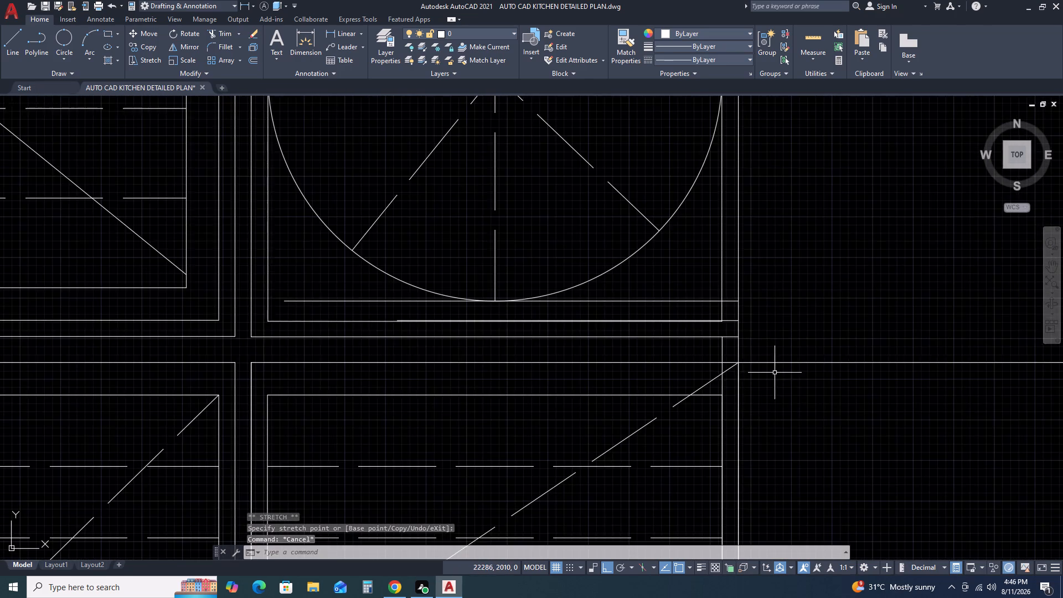
scroll(775, 373, down, 2)
scroll(687, 360, up, 2)
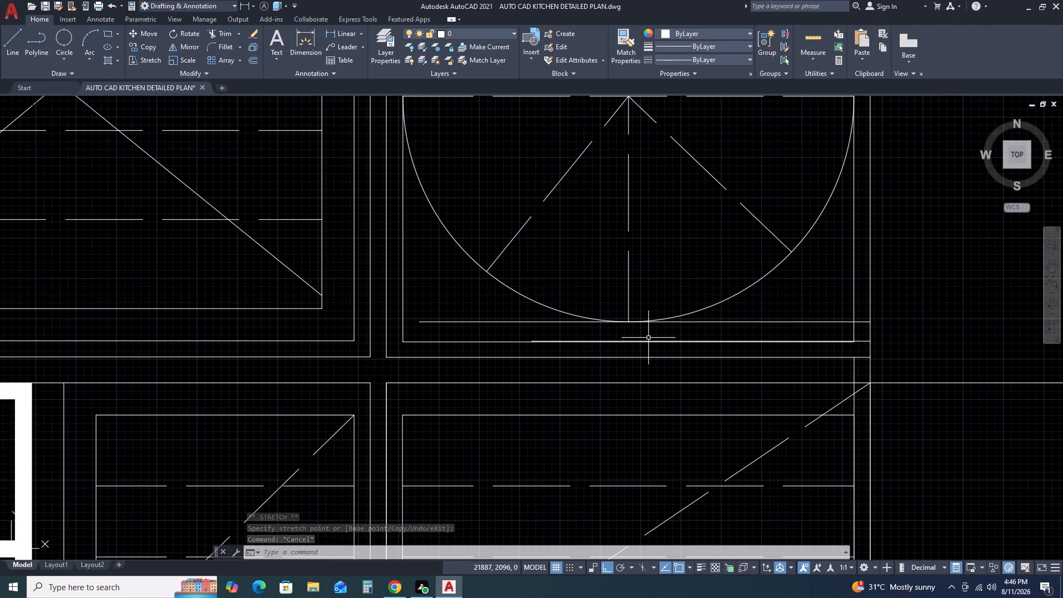
click(644, 342)
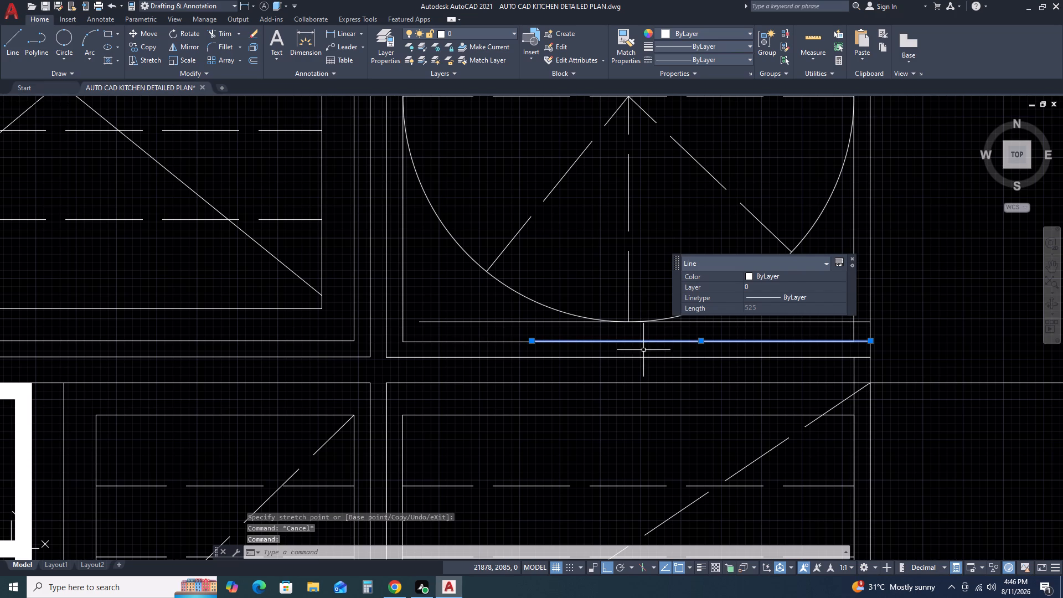
key(Delete)
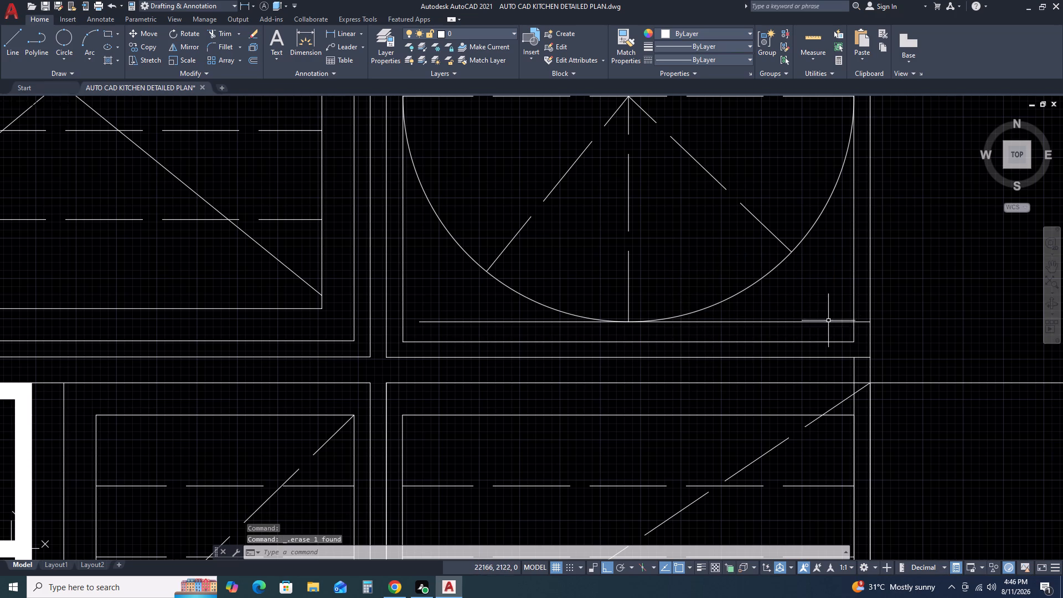
Move the horizontal line below the circle so its left end meets the upper-right unit's inner frame.
click(828, 319)
click(813, 331)
text(M)
key(space)
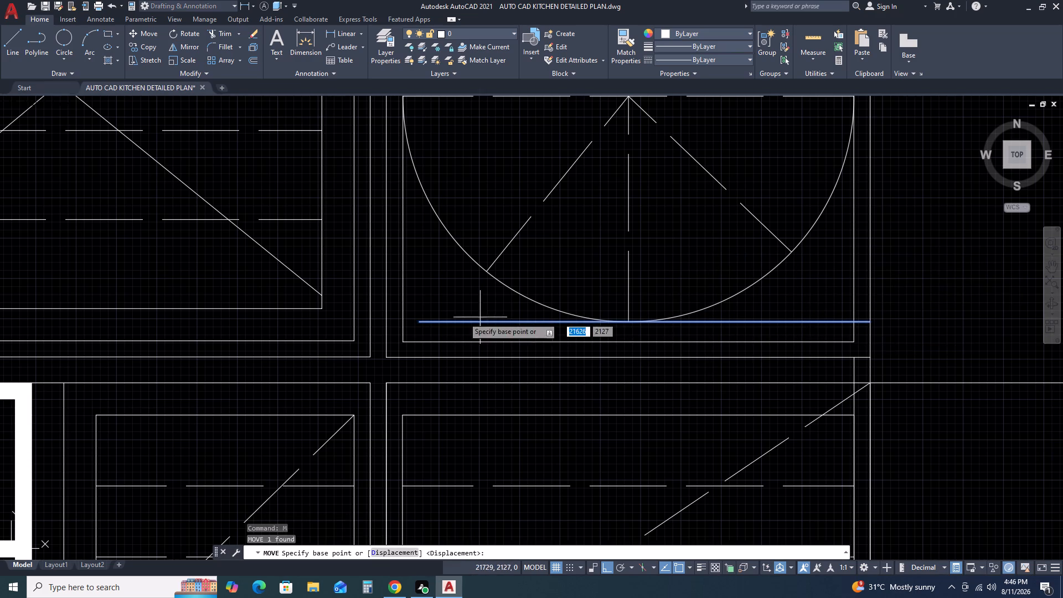
click(419, 319)
click(403, 319)
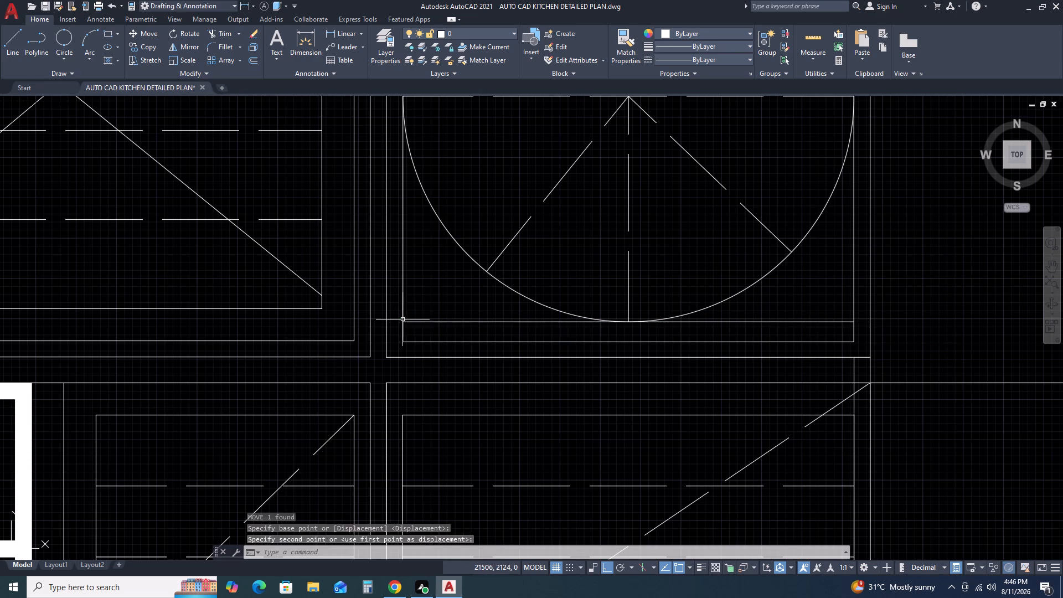
key(Escape)
Trim the vertical stubs in the gap between the right-hand units and the horizontal line running beyond the lower-right panel's top-right corner.
scroll(608, 326, down, 2)
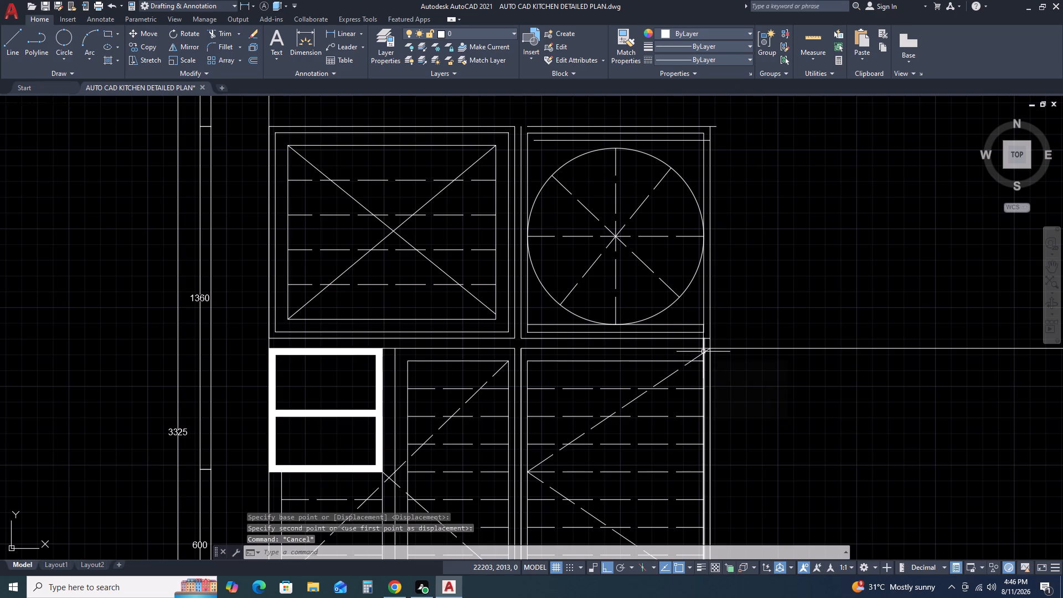
key(f)
key(Escape)
text(TR)
key(space)
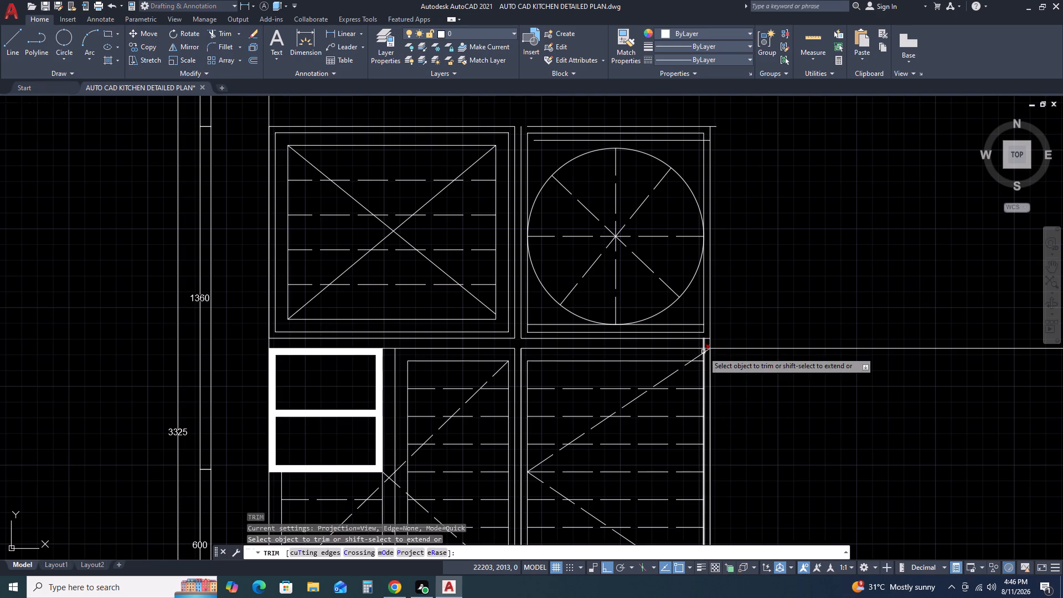
scroll(703, 352, up, 2)
click(745, 330)
click(663, 340)
scroll(797, 335, down, 2)
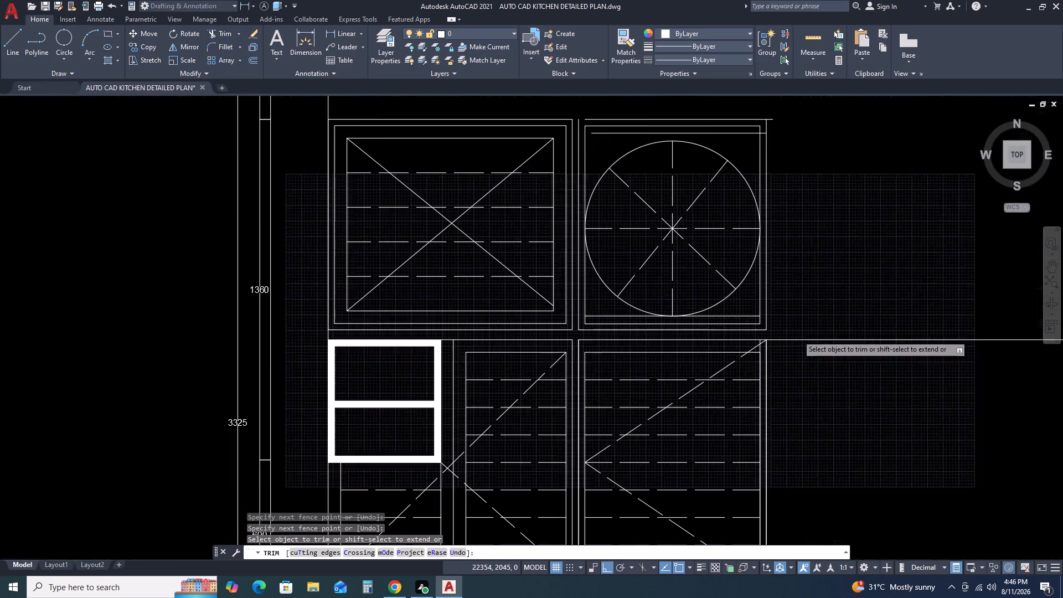
drag(896, 397, 882, 380)
drag(840, 295, 839, 281)
scroll(848, 300, down, 2)
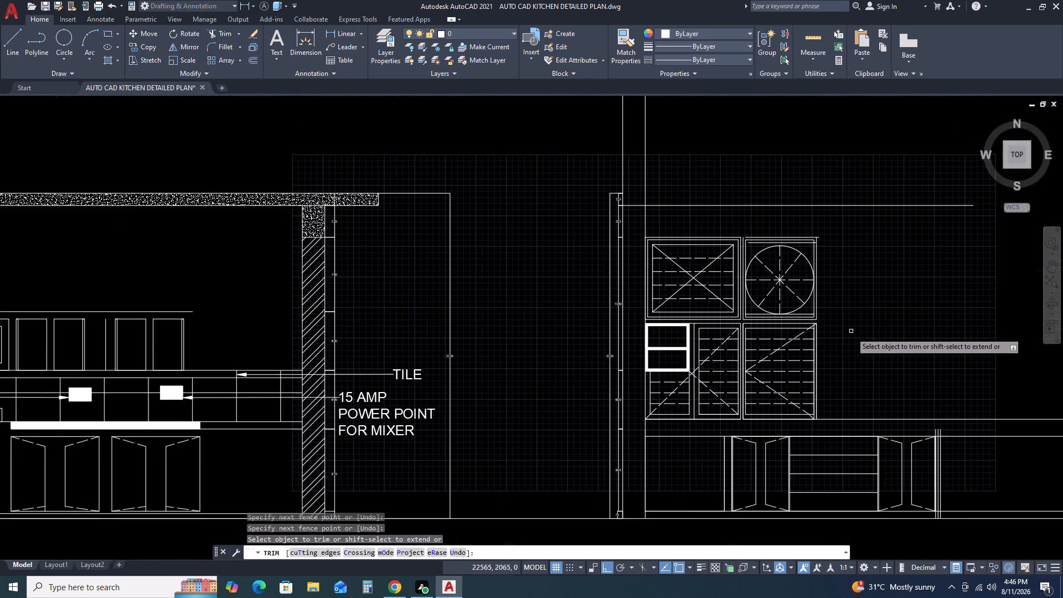
Trim the overhang of the upper-right unit's top line beyond its outer right edge.
scroll(804, 236, up, 2)
click(843, 245)
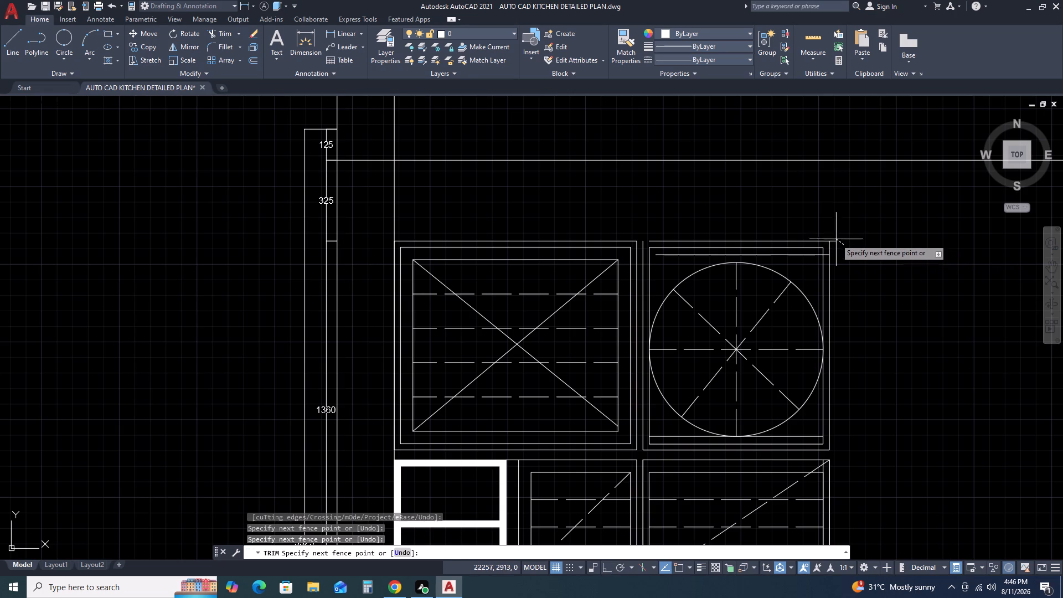
click(834, 236)
click(835, 238)
click(835, 247)
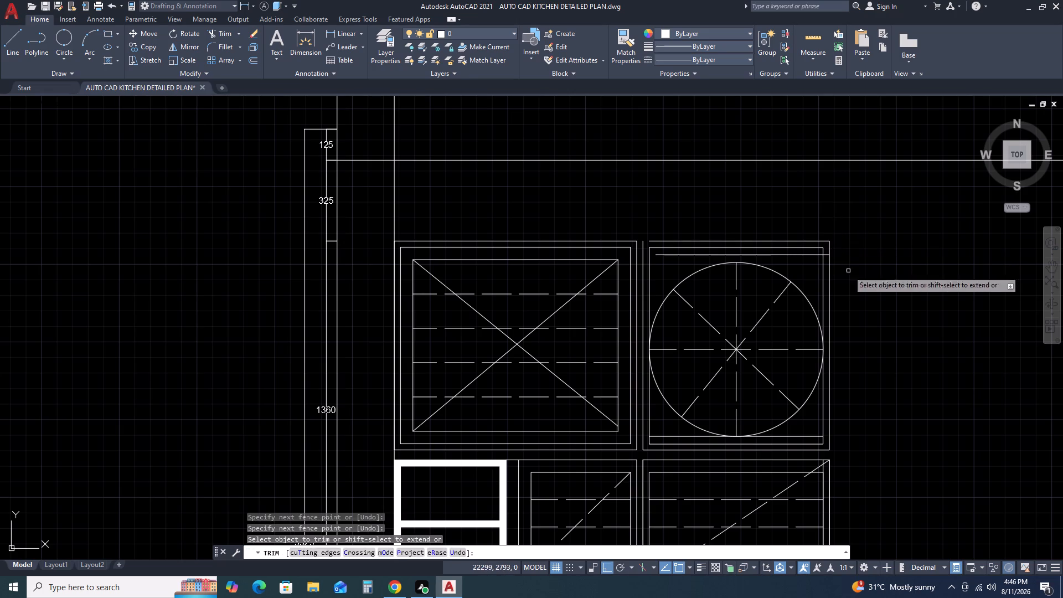
key(Escape)
Fillet the top-left corner of the upper-right unit's outer frame closed with radius 0.
scroll(654, 254, up, 2)
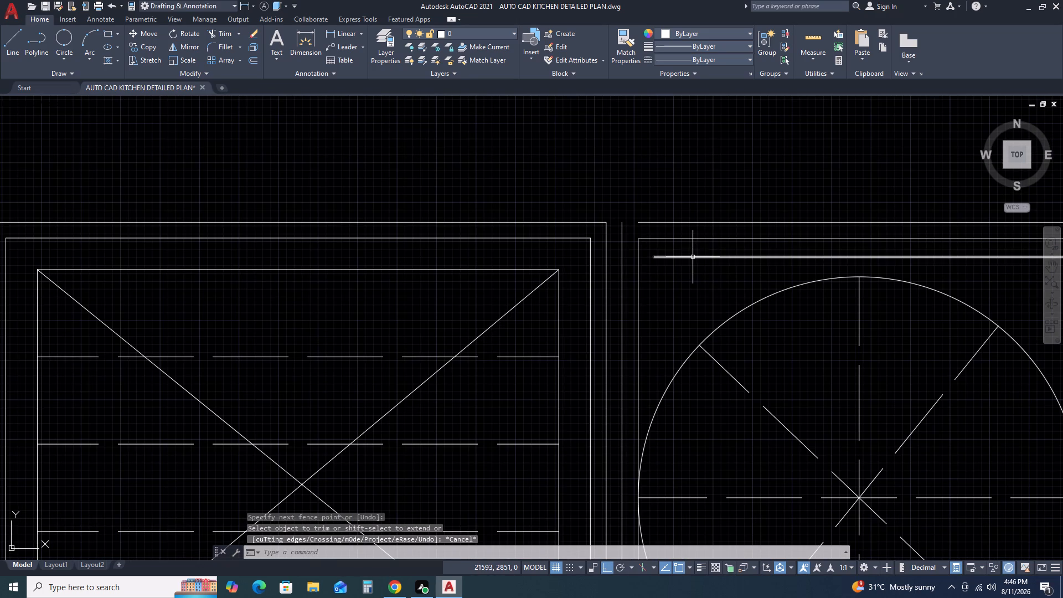
key(f)
key(space)
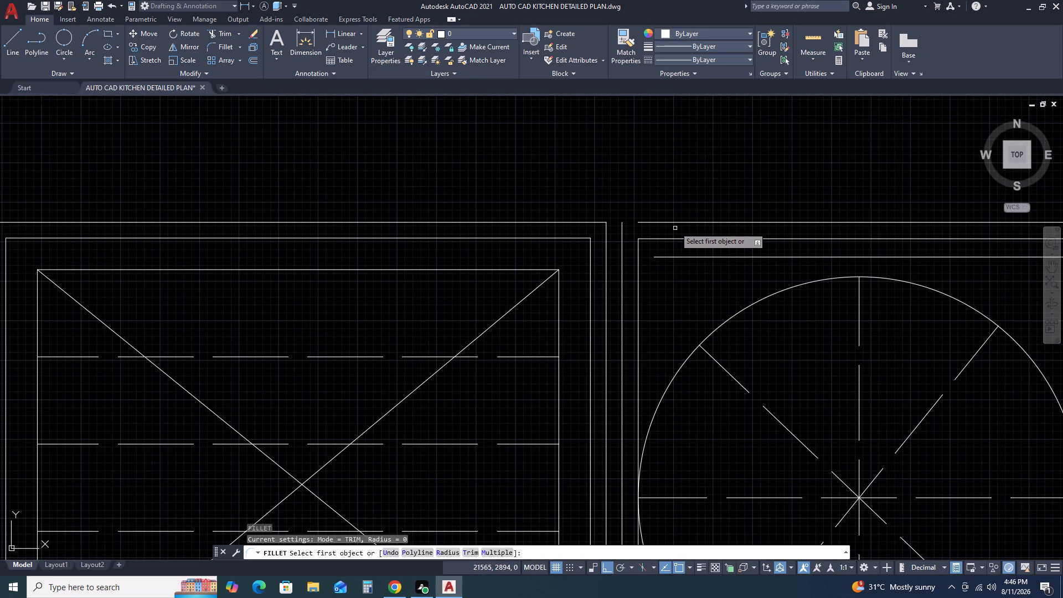
click(671, 220)
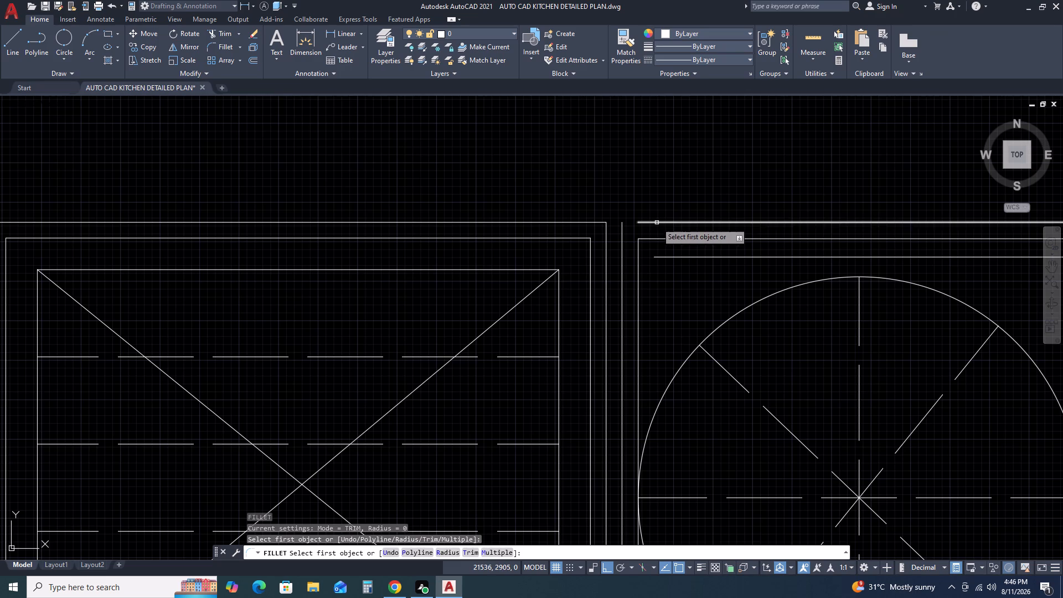
click(657, 223)
click(621, 244)
key(Escape)
Stretch the left end of the horizontal line above the circle to the inner frame's left edge.
drag(667, 256, 667, 257)
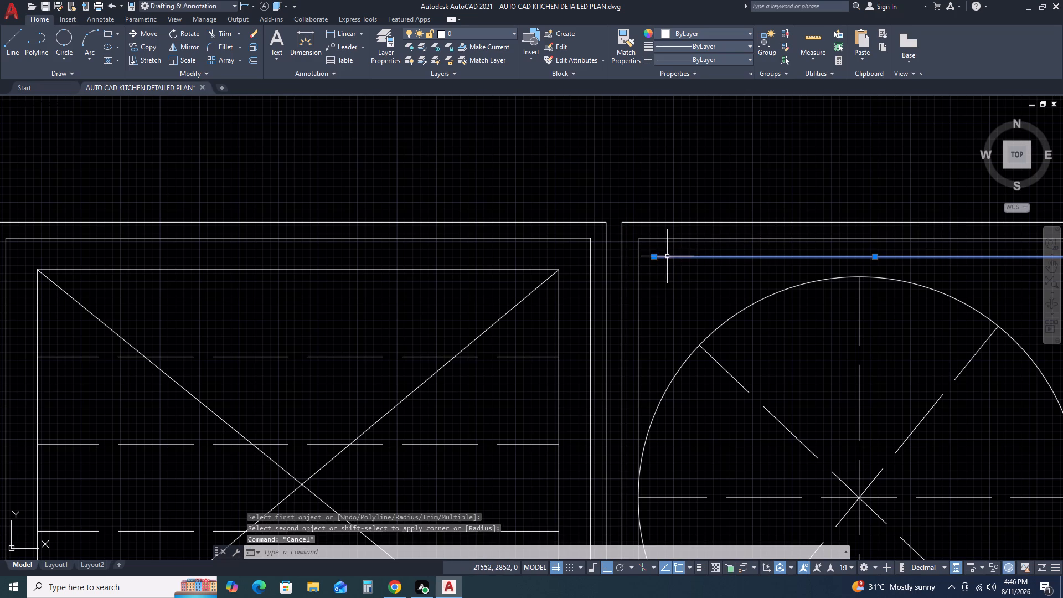
drag(667, 257, 665, 264)
click(660, 274)
click(658, 256)
click(653, 256)
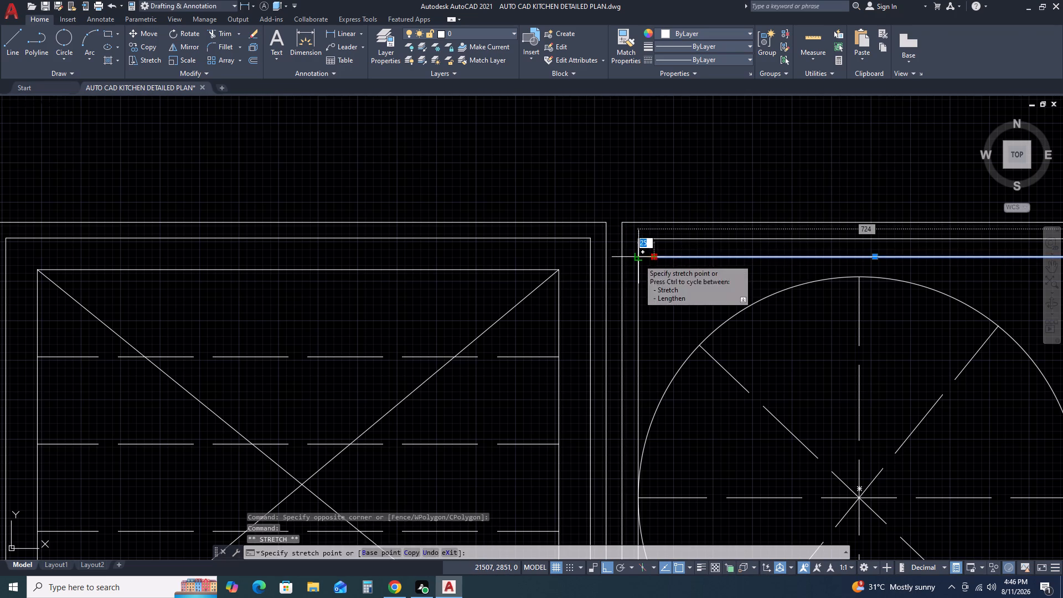
click(638, 259)
scroll(634, 261, down, 3)
key(Escape)
scroll(731, 254, up, 2)
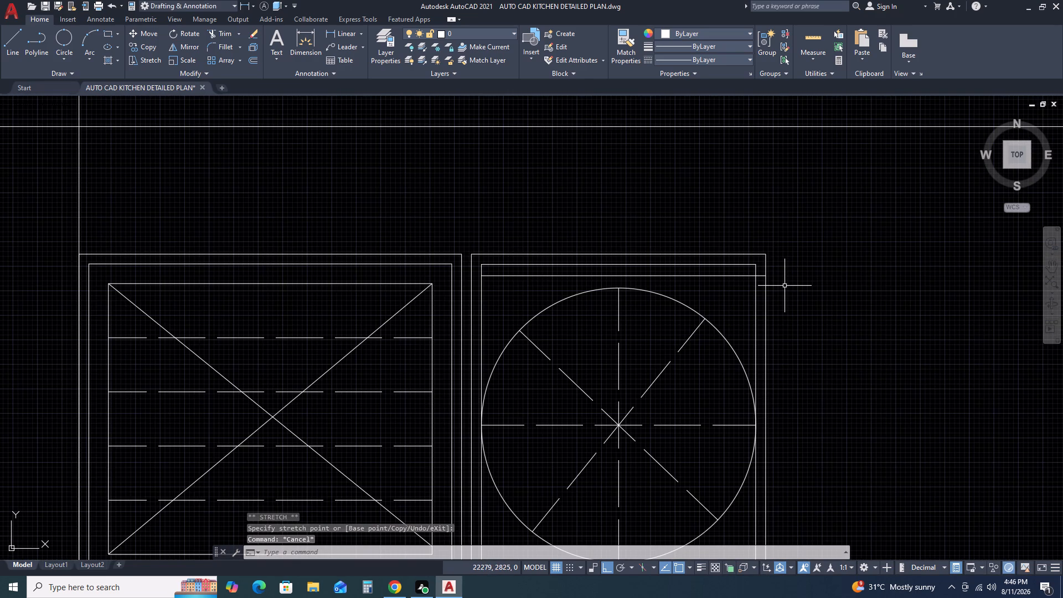
Trim the horizontal line above the circle where it passes the inner frame's right edge.
text(TR)
key(space)
scroll(766, 286, up, 2)
click(751, 247)
click(745, 283)
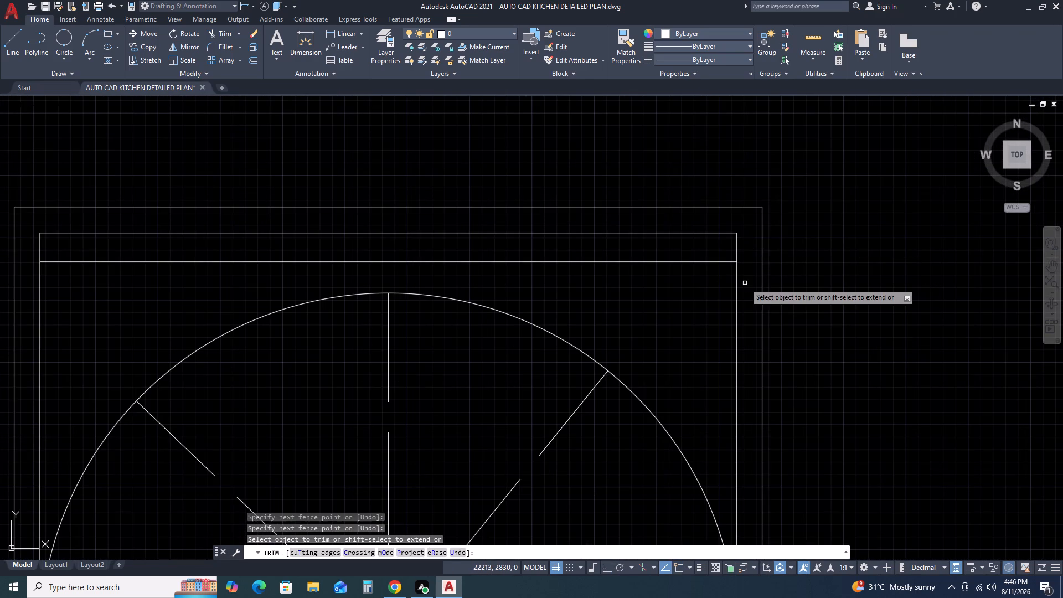
scroll(752, 250, down, 3)
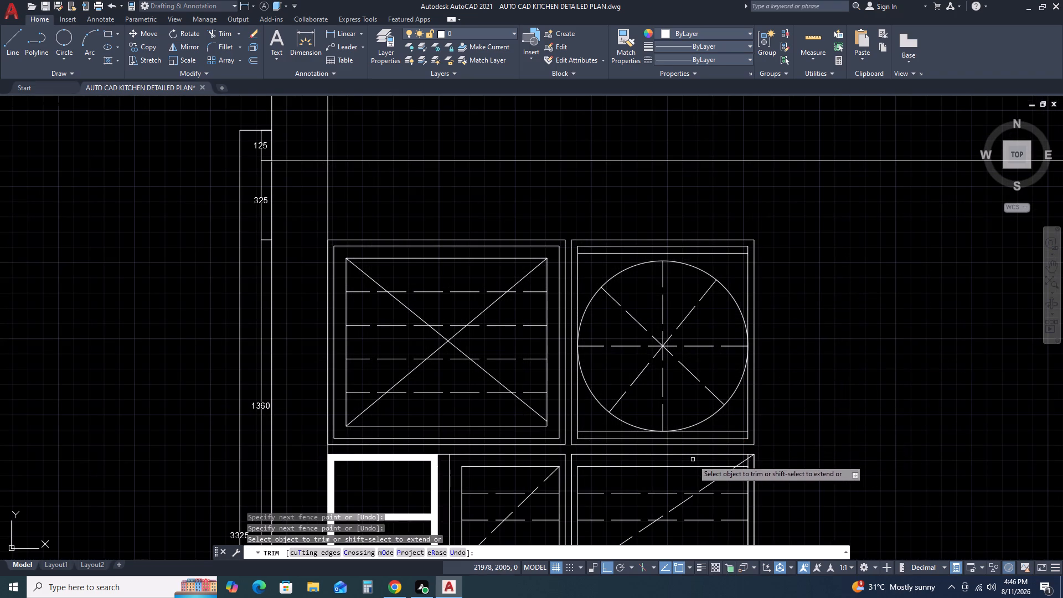
Trim the rising dashed diagonal and the vertical stub outside the inner frame at the lower-right panel's top-right corner.
middle_drag(713, 453, 730, 293)
scroll(771, 302, up, 2)
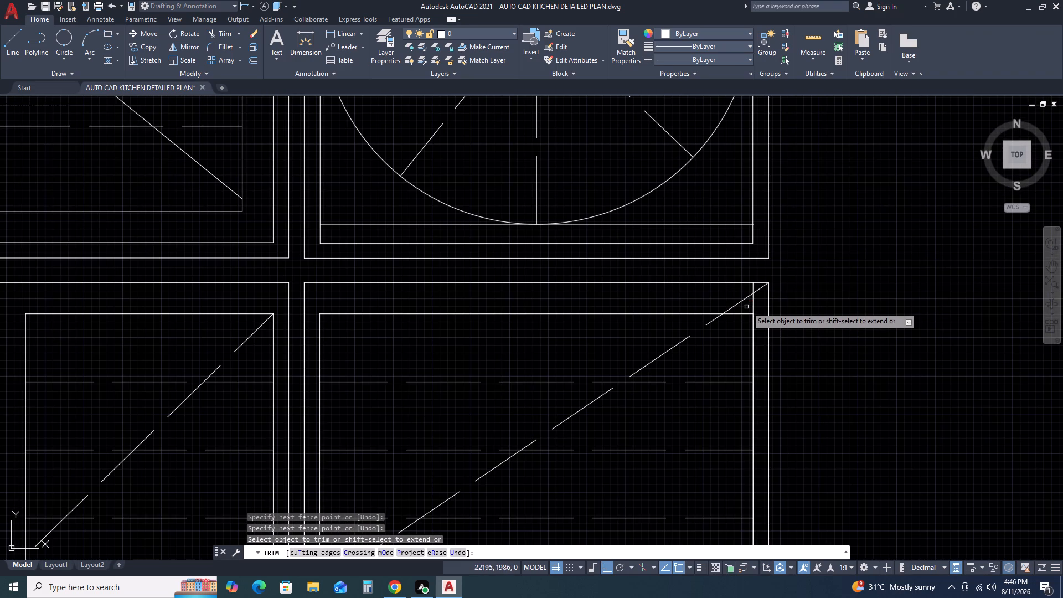
scroll(752, 299, up, 2)
click(762, 304)
click(721, 296)
click(769, 279)
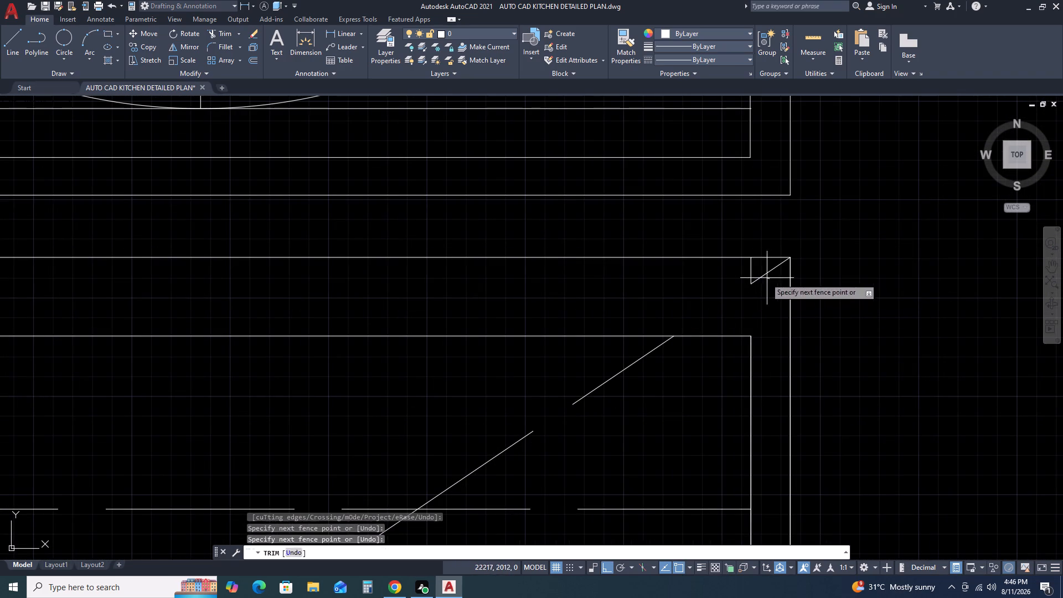
click(734, 276)
Trim the falling diagonal's end outside the inner frame at the lower-right panel's bottom-right corner.
scroll(742, 324, down, 3)
scroll(796, 316, down, 3)
scroll(785, 429, up, 3)
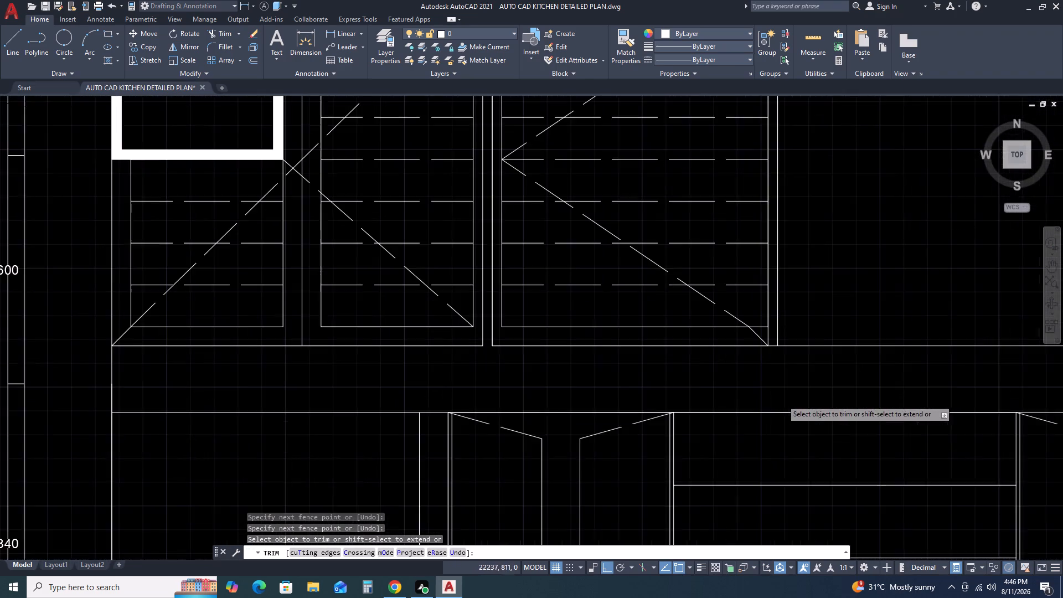
scroll(770, 346, up, 2)
click(770, 319)
click(685, 332)
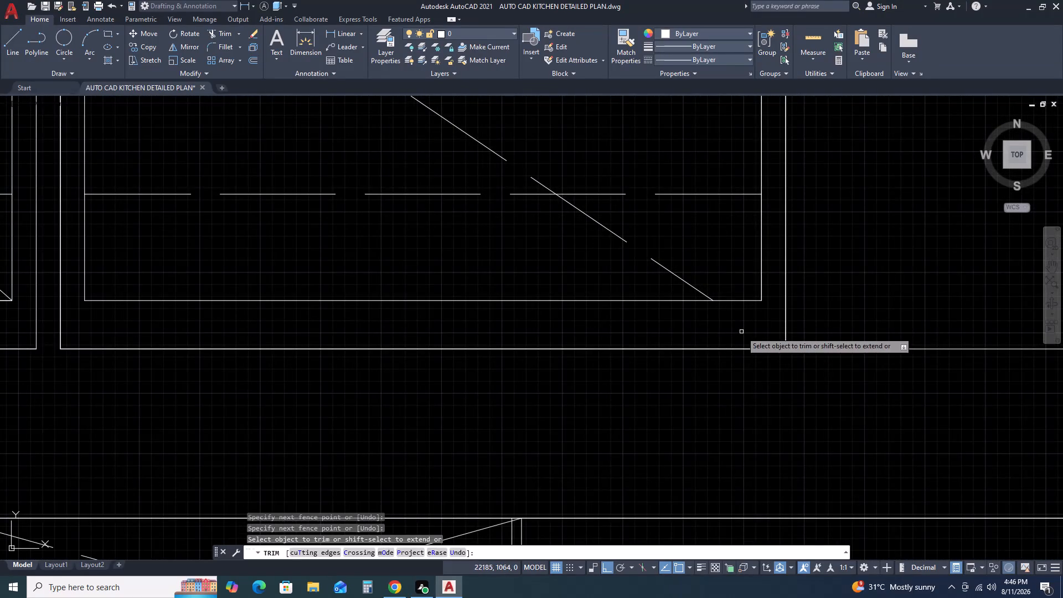
scroll(750, 330, down, 3)
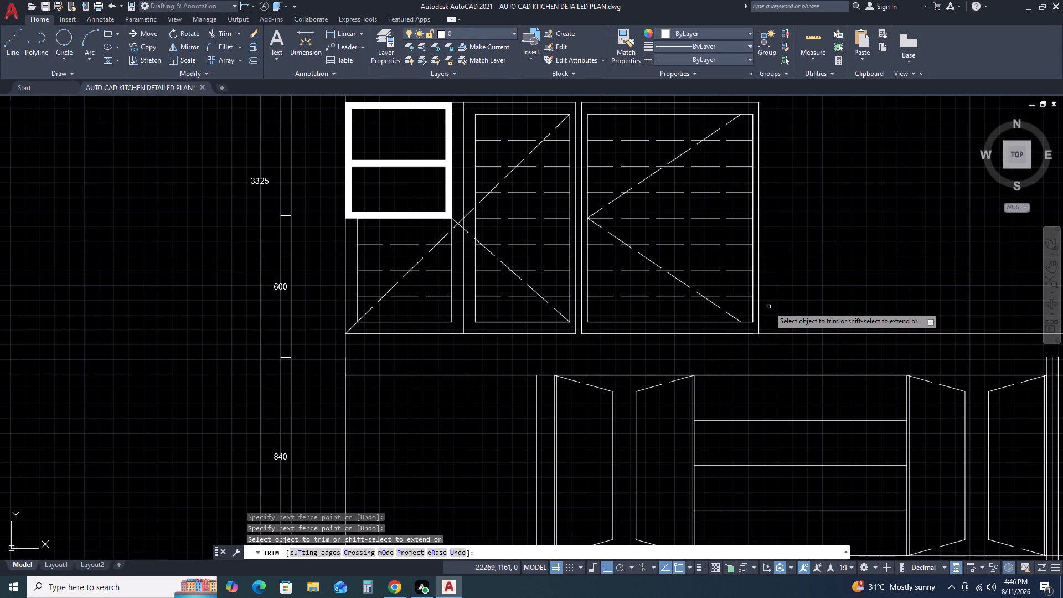
Trim the long horizontal line along the lower panels' bottom edges and where it runs beyond the lower-right panel.
click(664, 334)
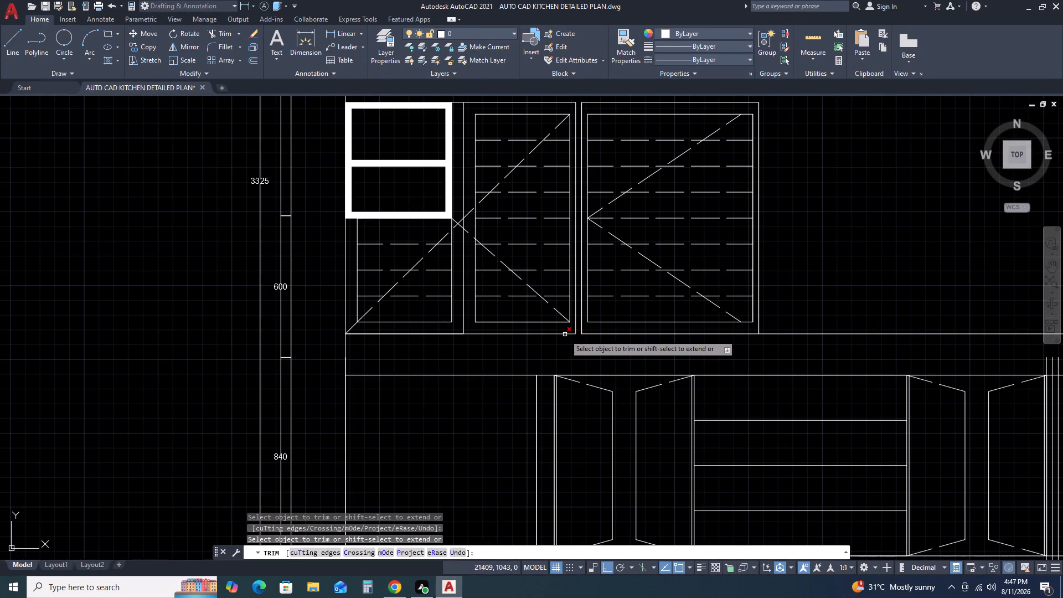
click(565, 334)
click(453, 334)
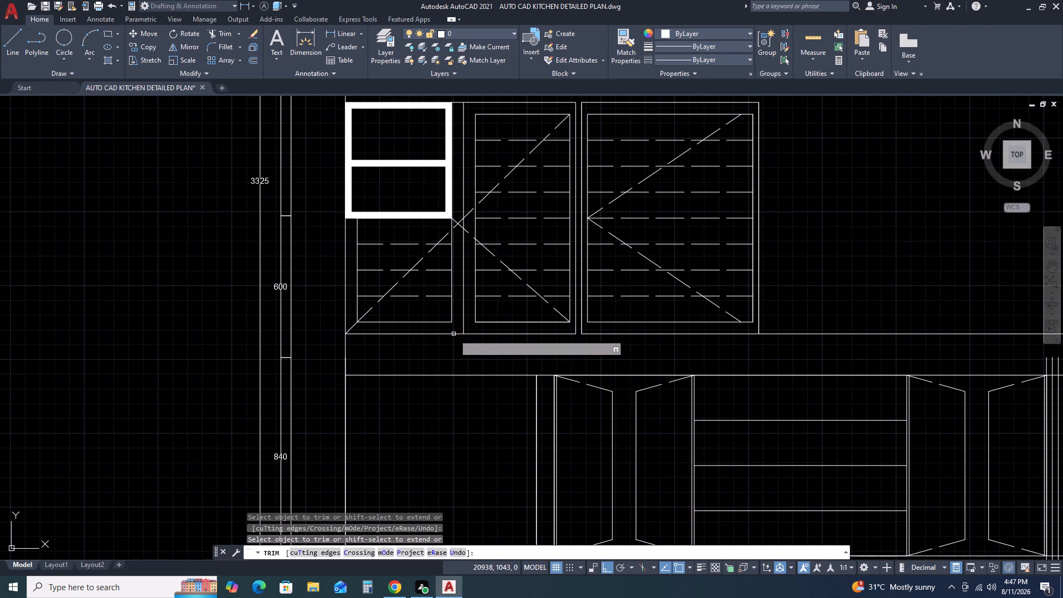
click(529, 321)
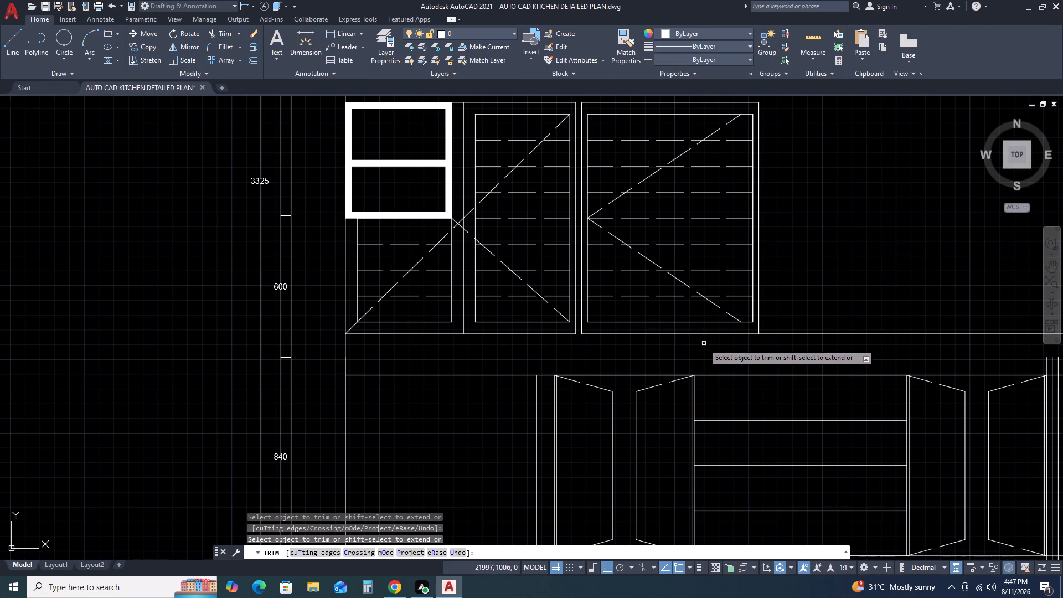
scroll(696, 357, down, 2)
click(778, 352)
click(770, 337)
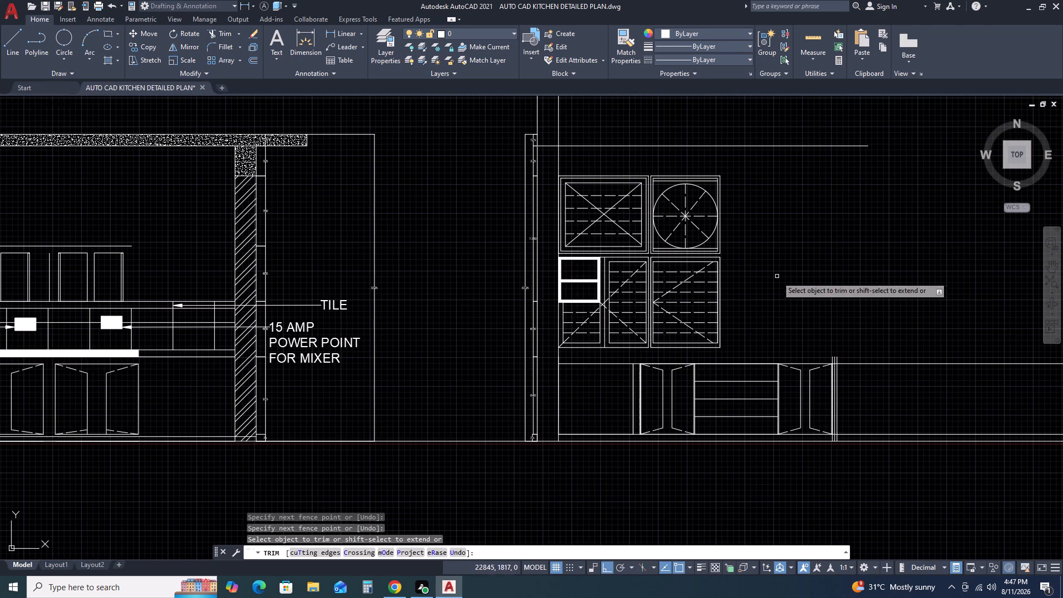
key(Escape)
Stretch the lower end of the lower-right panel's falling dashed diagonal to the inner frame's bottom-right corner.
scroll(698, 337, up, 2)
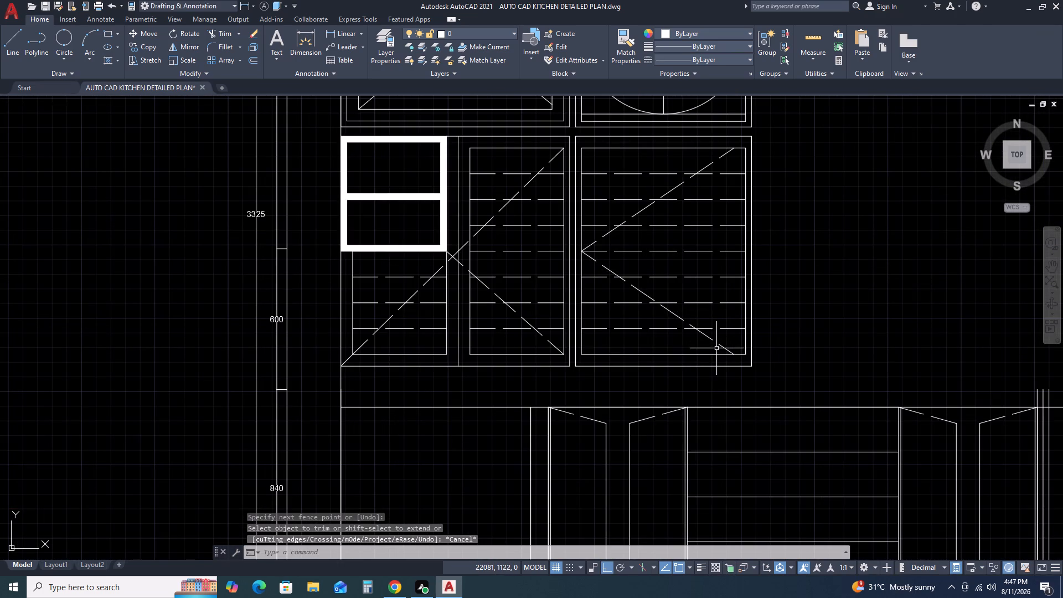
click(717, 344)
click(731, 353)
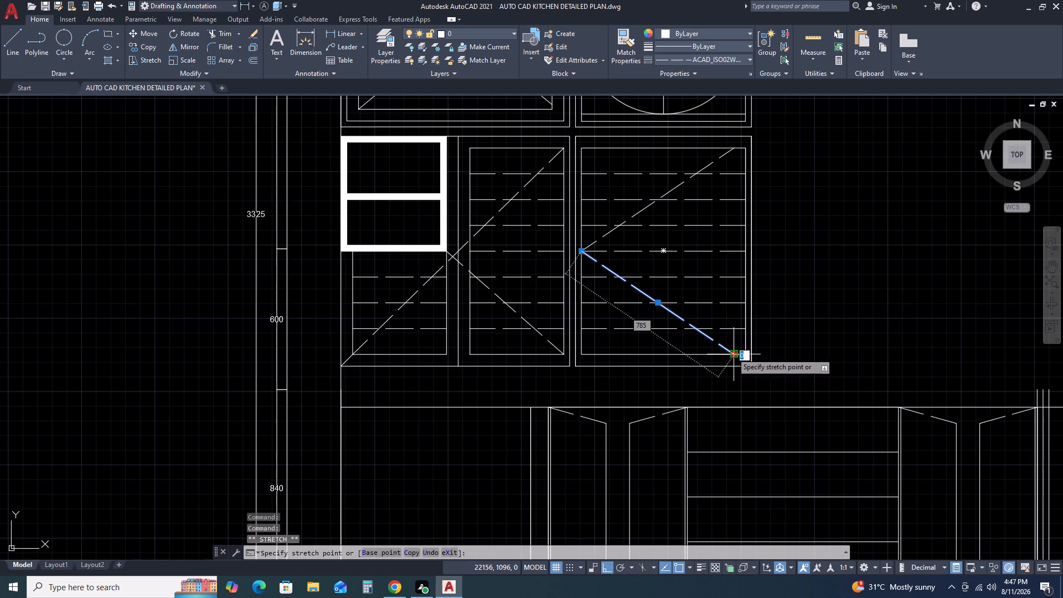
click(743, 353)
middle_drag(717, 274, 627, 380)
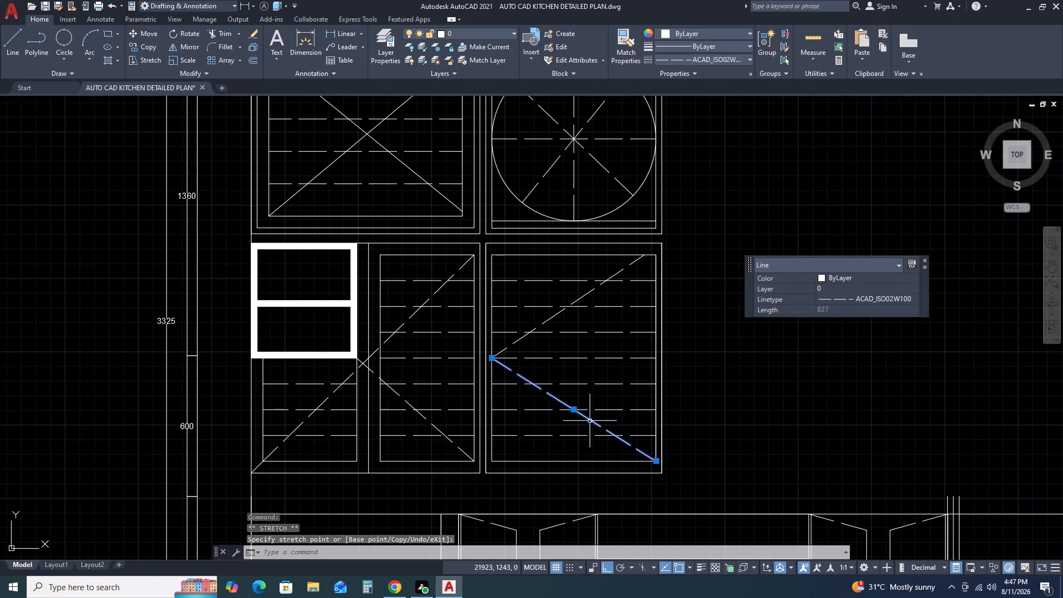
key(Escape)
Stretch the upper end of the lower-right panel's rising dashed diagonal to the inner frame's top-right corner.
scroll(633, 271, up, 2)
drag(633, 267, 625, 264)
click(592, 256)
middle_drag(737, 322, 649, 433)
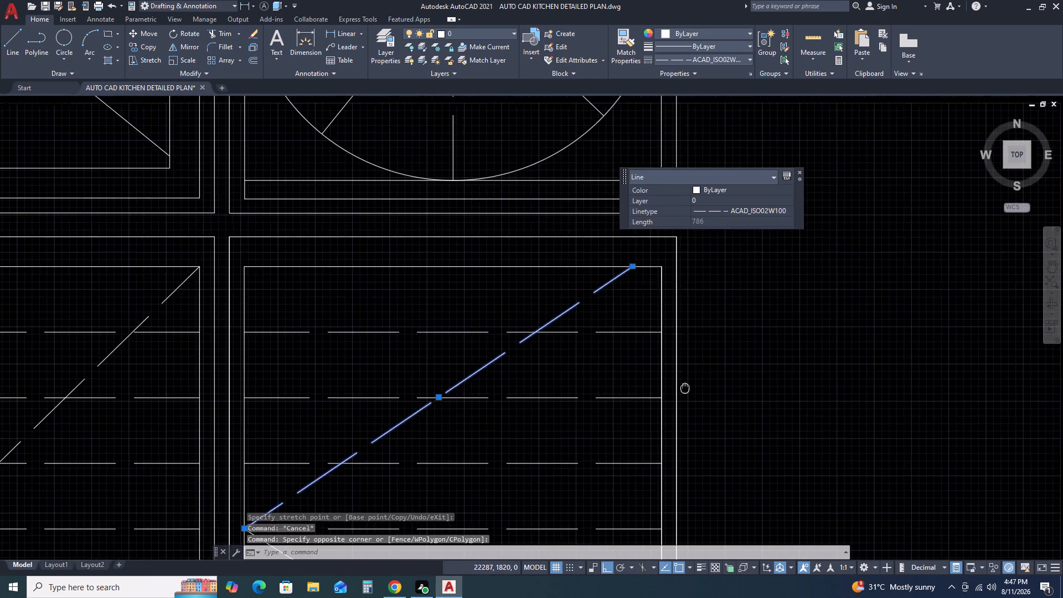
middle_drag(649, 433, 636, 455)
scroll(569, 356, up, 2)
click(540, 378)
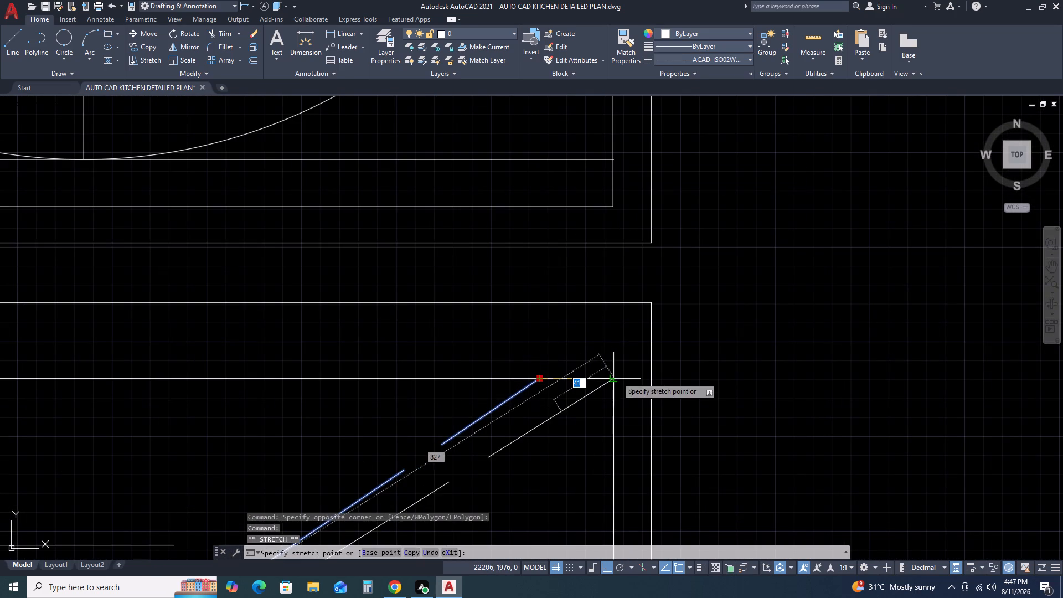
click(617, 377)
key(Escape)
scroll(749, 318, down, 5)
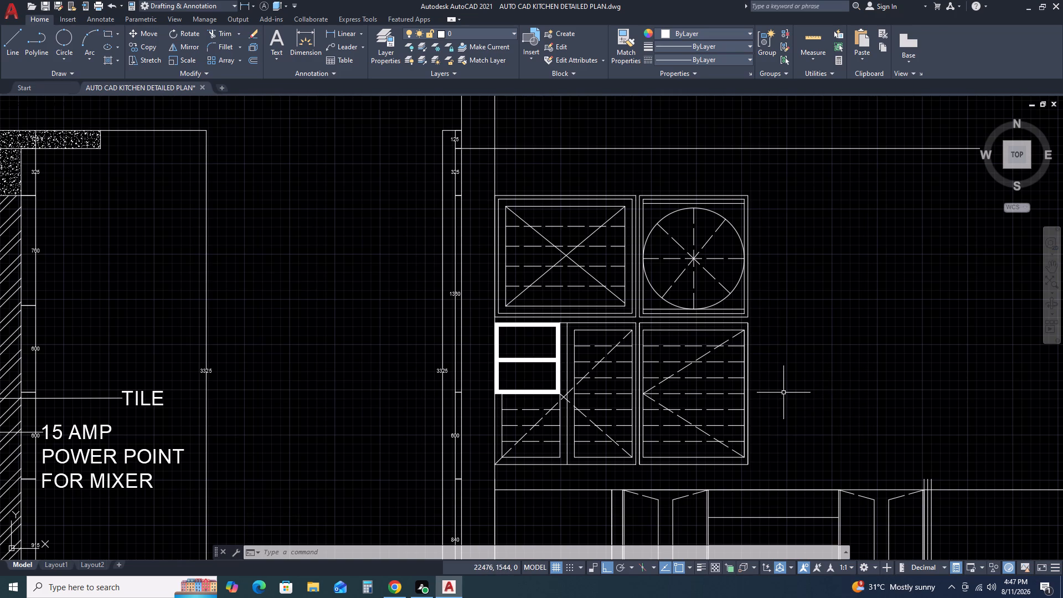
Offset the long horizontal line above the upper units 125 upward to mark the slab's top edge.
scroll(757, 384, down, 2)
middle_drag(821, 383, 669, 338)
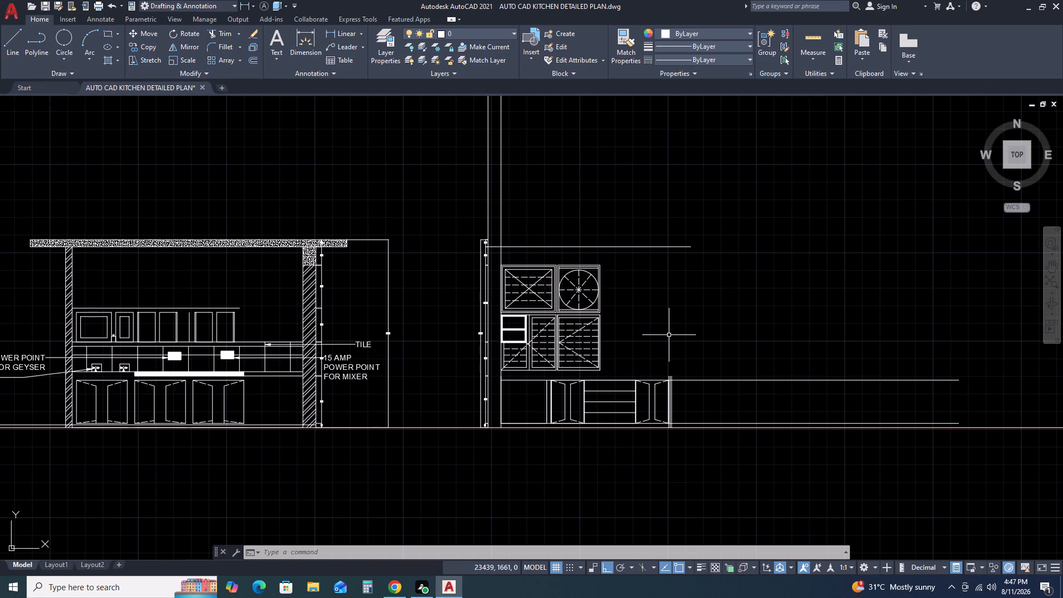
scroll(467, 238, up, 3)
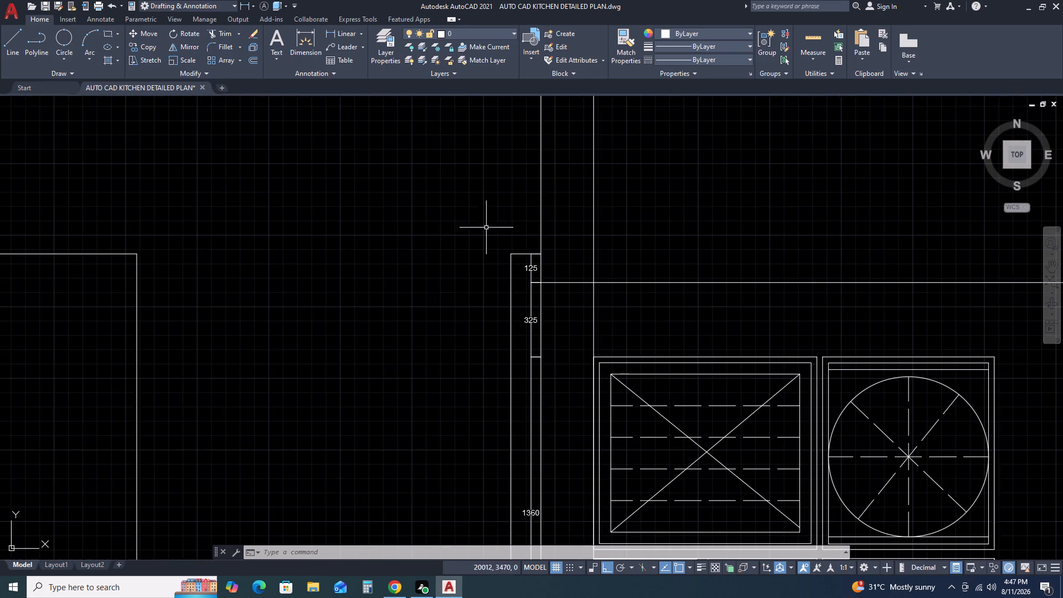
scroll(550, 270, up, 1)
click(708, 279)
click(687, 309)
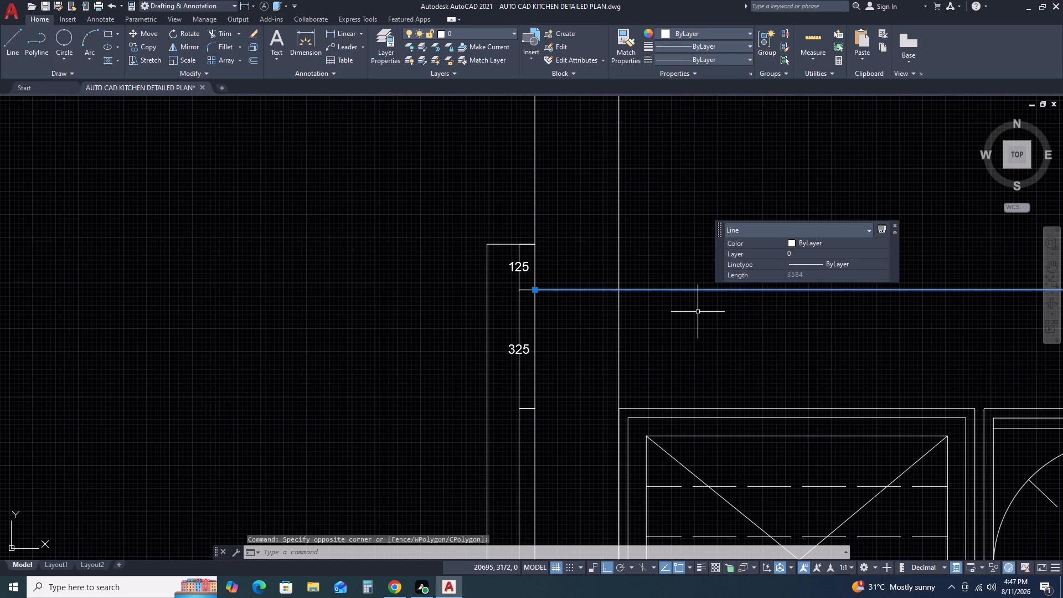
key(o)
key(space)
key(1)
text(25)
key(space)
click(705, 272)
key(Escape)
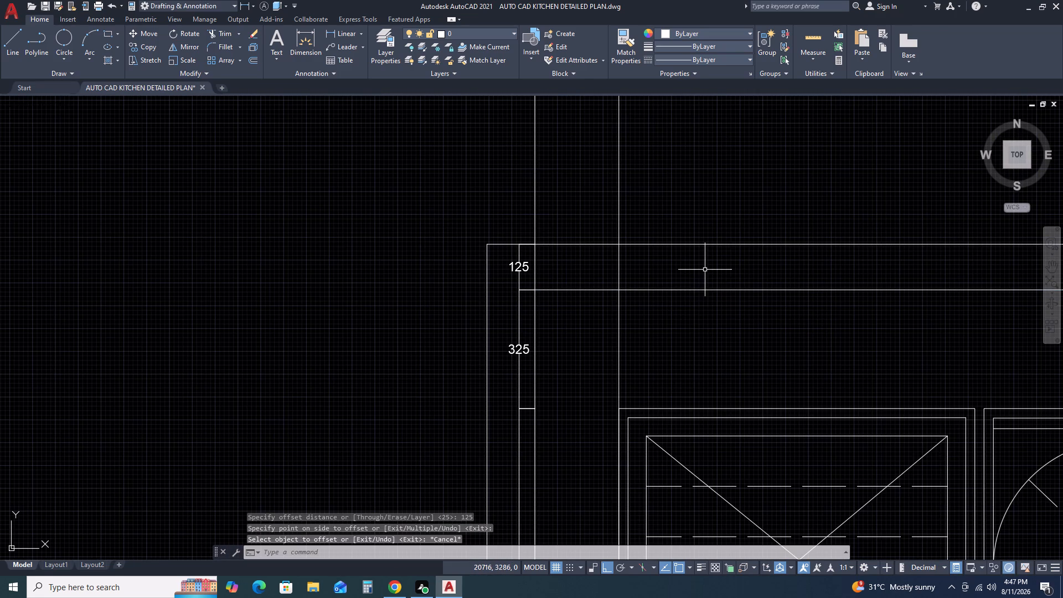
Start the Extend command for lines in the kitchen elevation.
scroll(687, 252, down, 2)
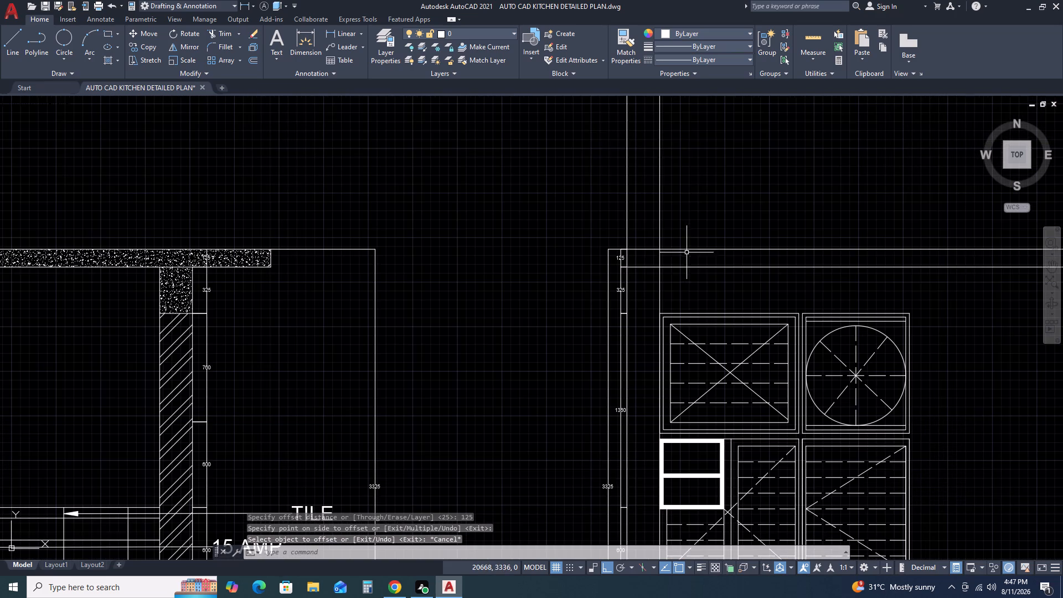
middle_drag(707, 281, 660, 245)
middle_click(605, 192)
middle_drag(897, 425, 804, 347)
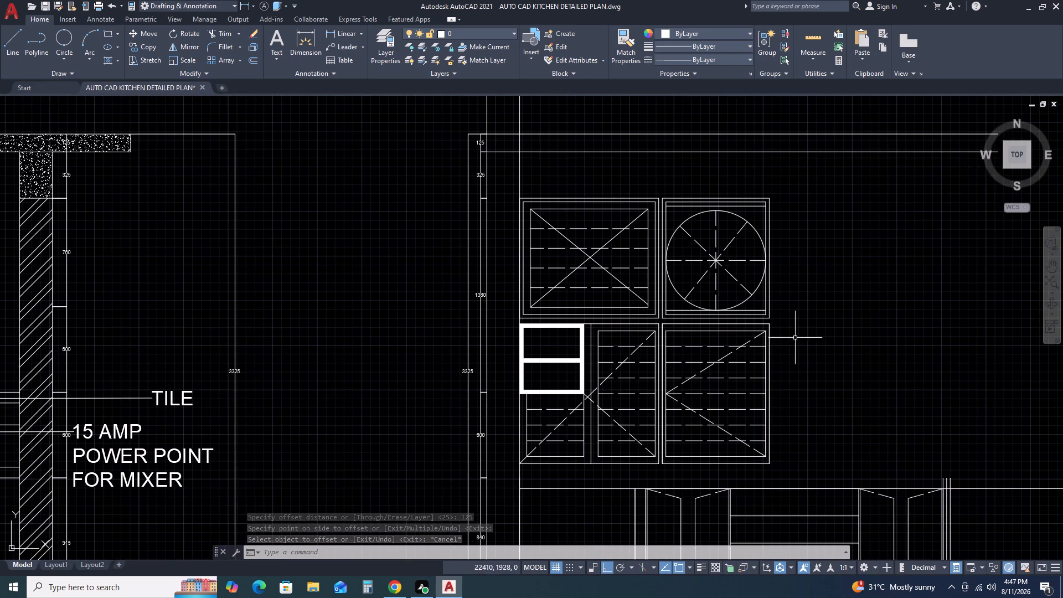
scroll(856, 404, down, 1)
middle_drag(890, 416, 846, 324)
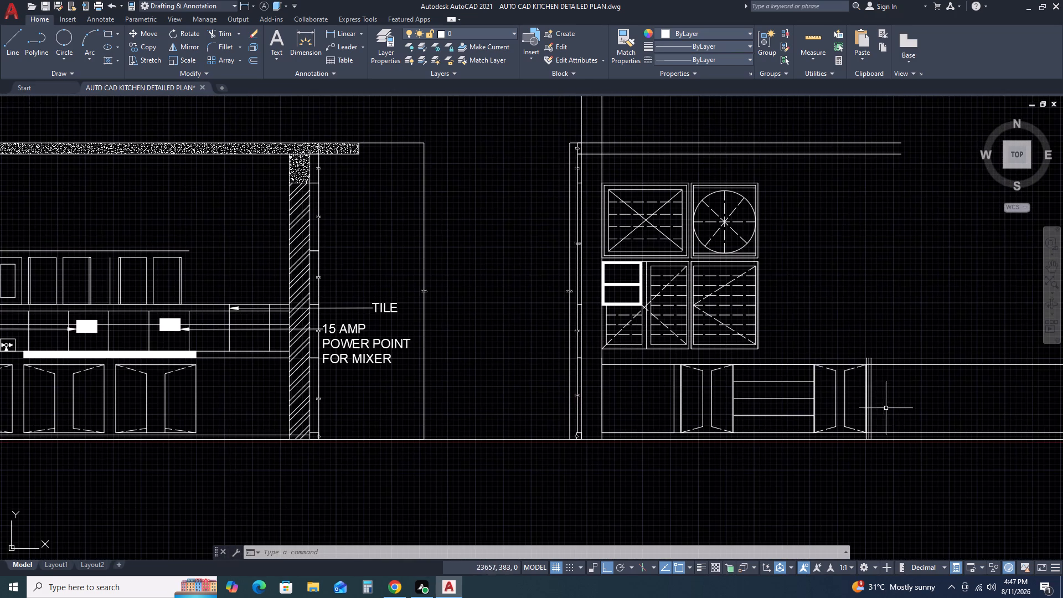
scroll(855, 378, up, 2)
scroll(911, 346, down, 2)
middle_drag(917, 269, 874, 314)
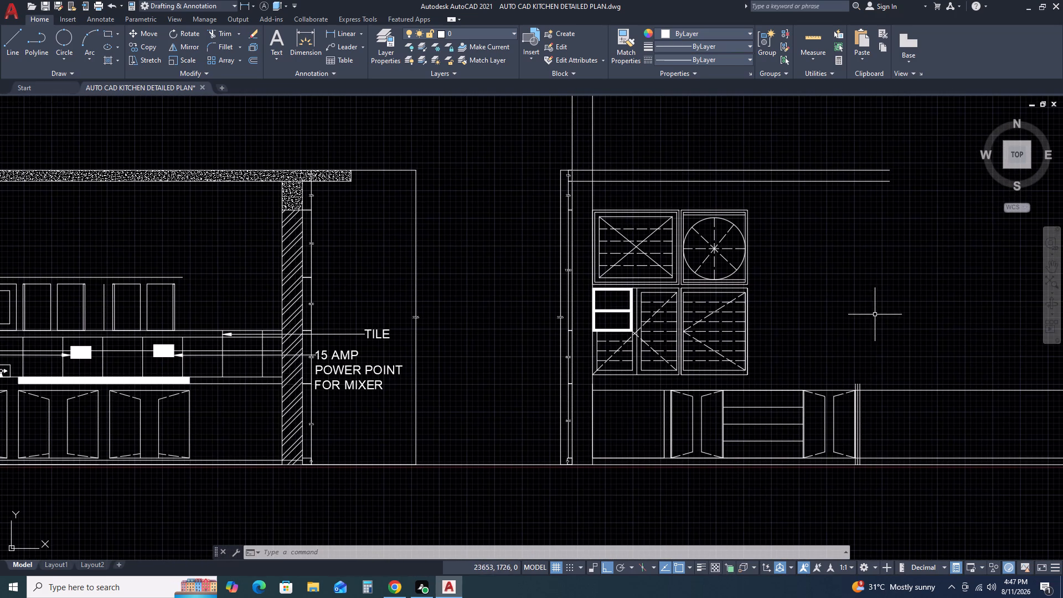
key(e)
key(x)
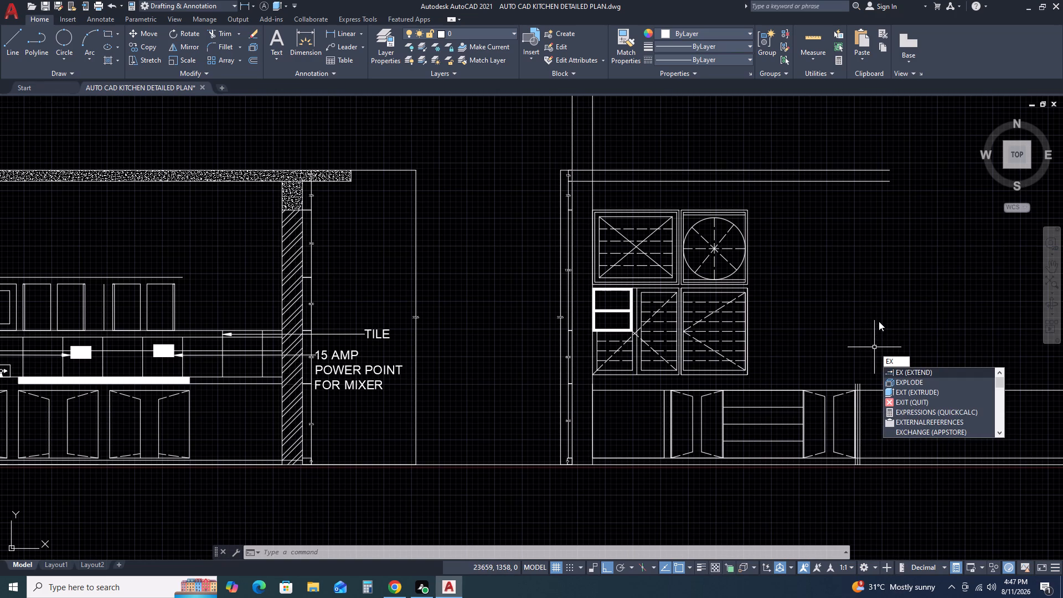
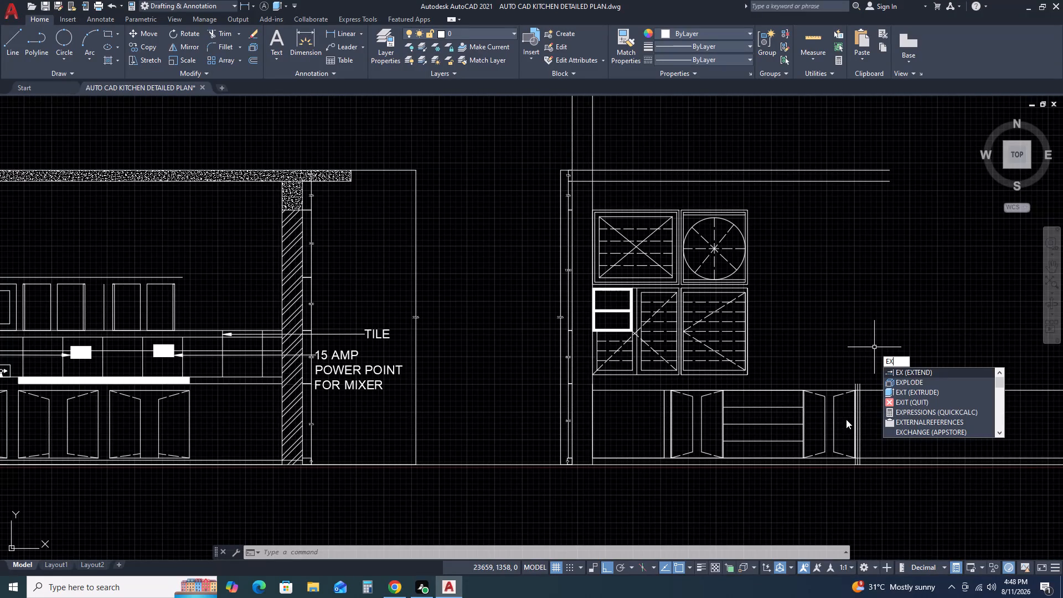
Extend the vertical lines at the far end of the base cabinets up to the underside of the ceiling slab.
key(space)
scroll(847, 417, up, 3)
scroll(899, 346, up, 3)
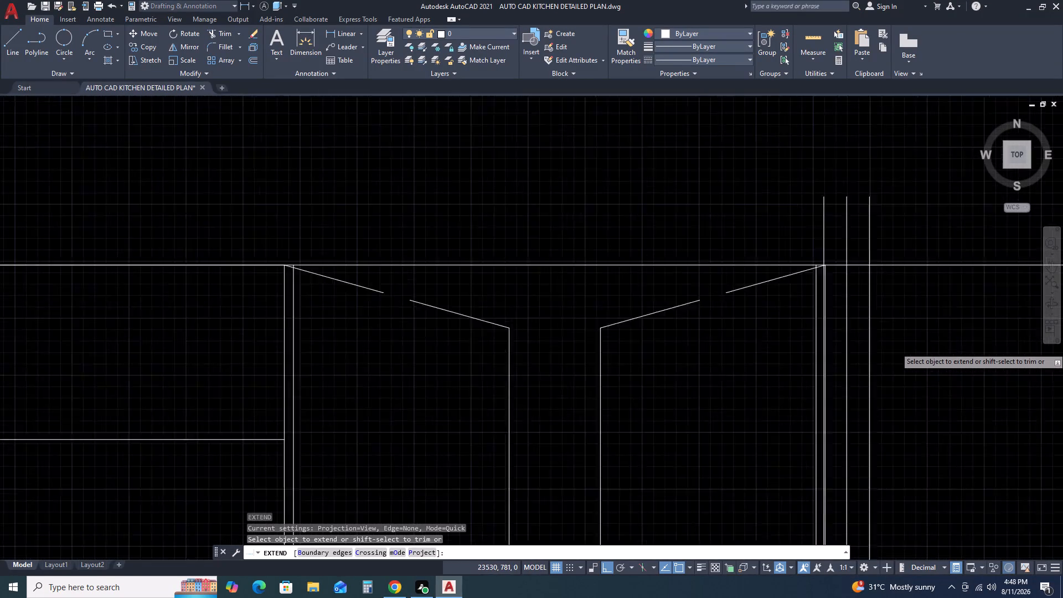
drag(886, 332, 879, 333)
click(789, 359)
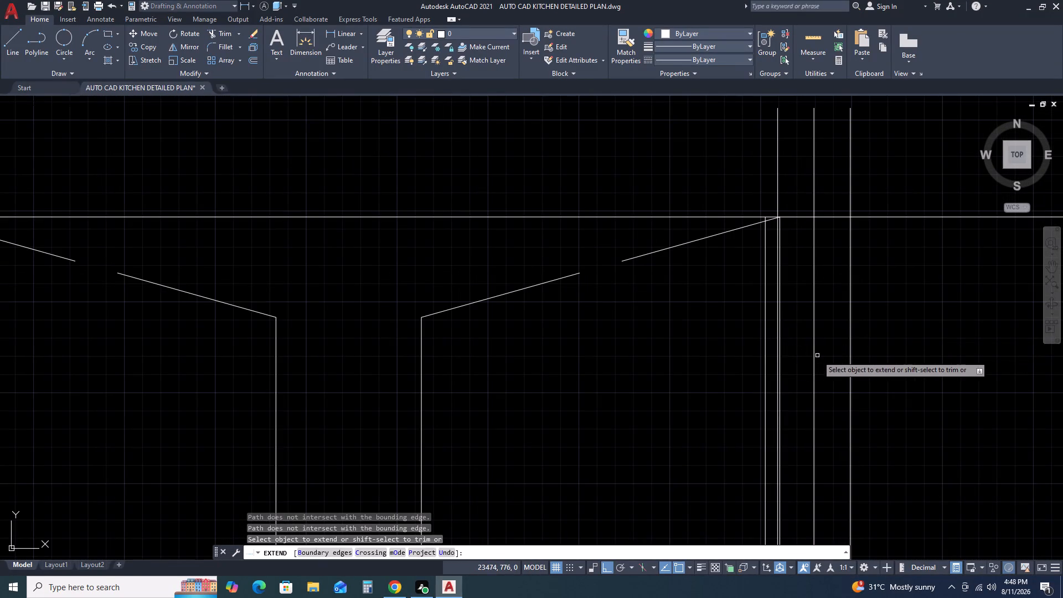
scroll(818, 355, down, 2)
scroll(816, 286, up, 2)
drag(892, 276, 879, 276)
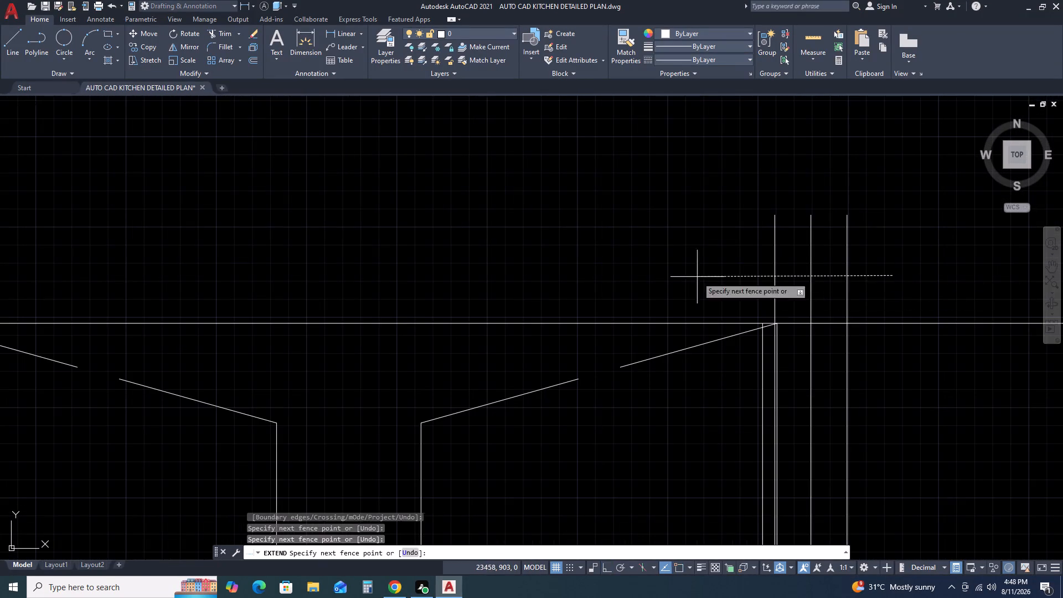
click(658, 282)
scroll(658, 282, down, 3)
scroll(706, 275, down, 4)
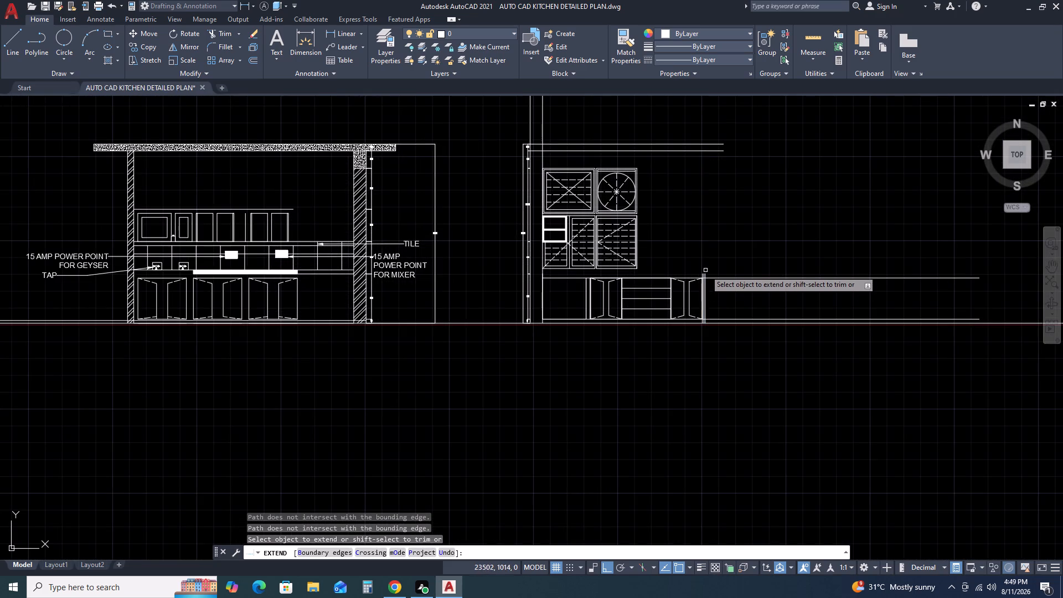
click(703, 274)
click(704, 275)
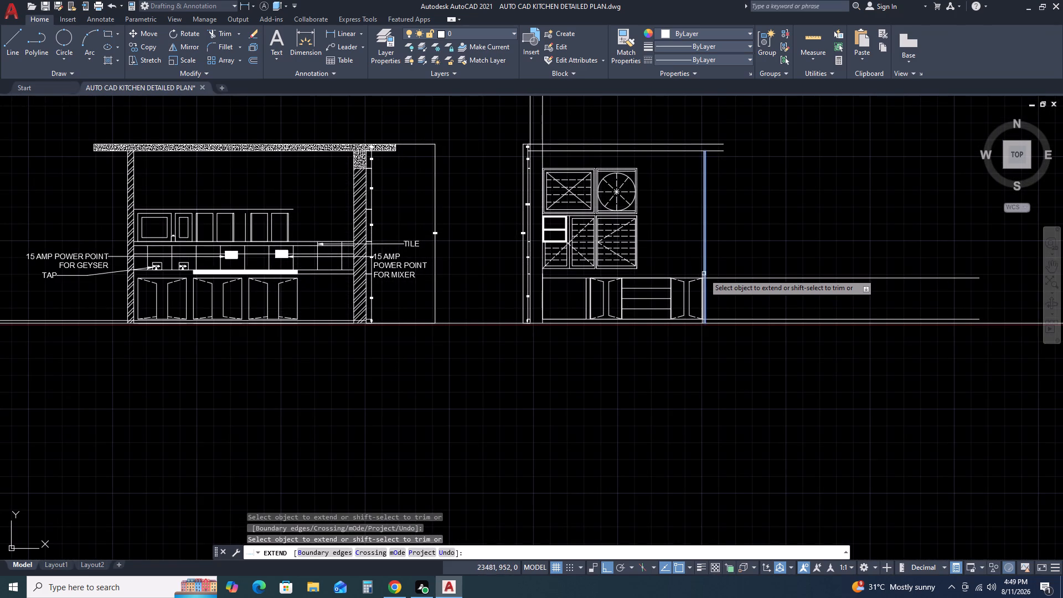
click(702, 274)
Extend the same vertical lines further, up to the ceiling slab's top line.
middle_drag(713, 149, 716, 182)
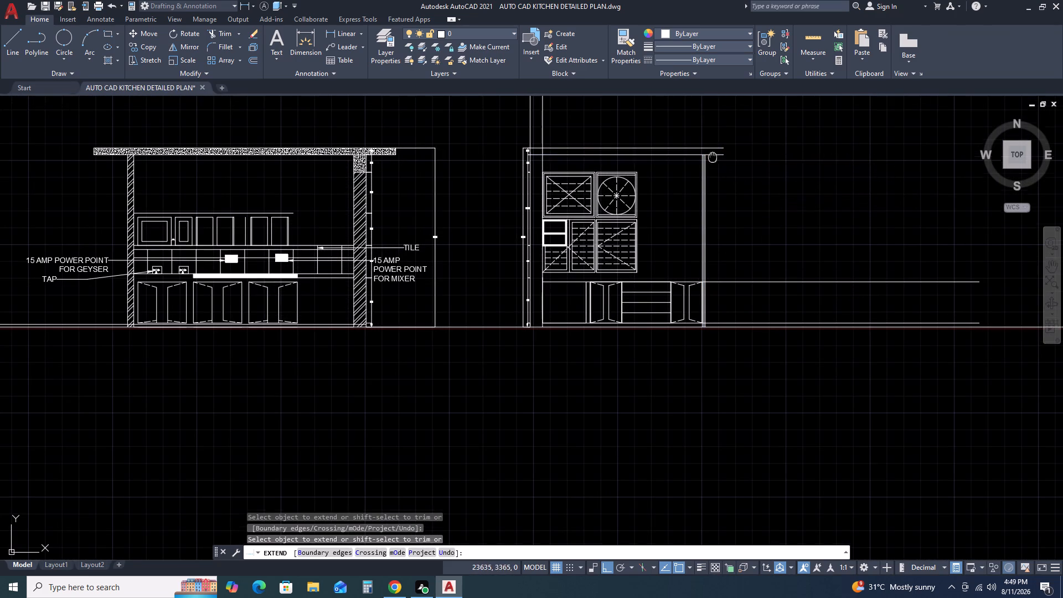
middle_drag(716, 182, 716, 216)
middle_click(716, 218)
drag(731, 243, 723, 244)
click(674, 254)
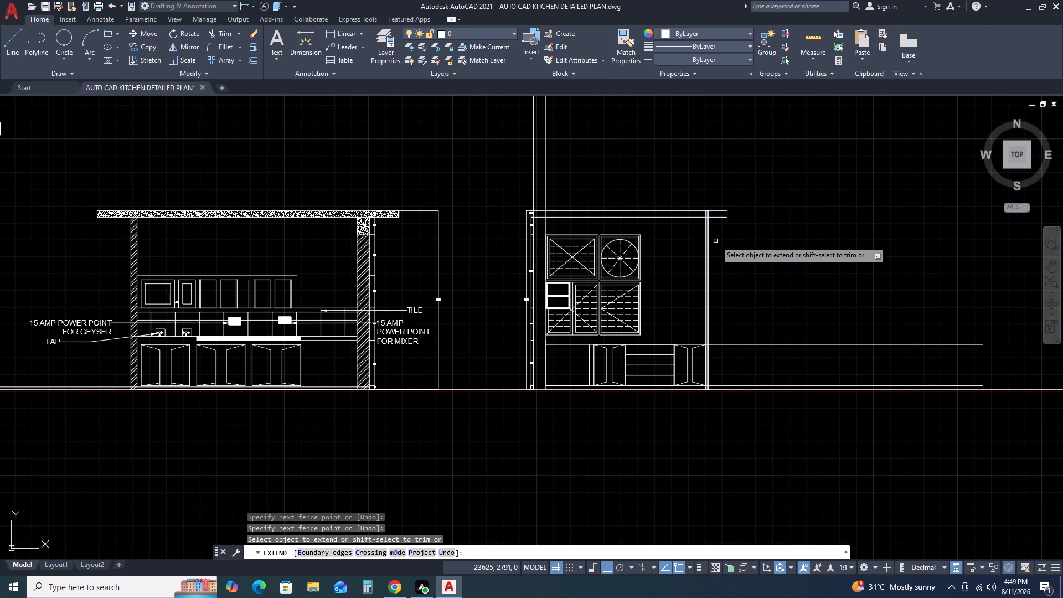
key(Escape)
Delete the middle one of the three vertical lines beside the base cabinets.
scroll(701, 328, up, 4)
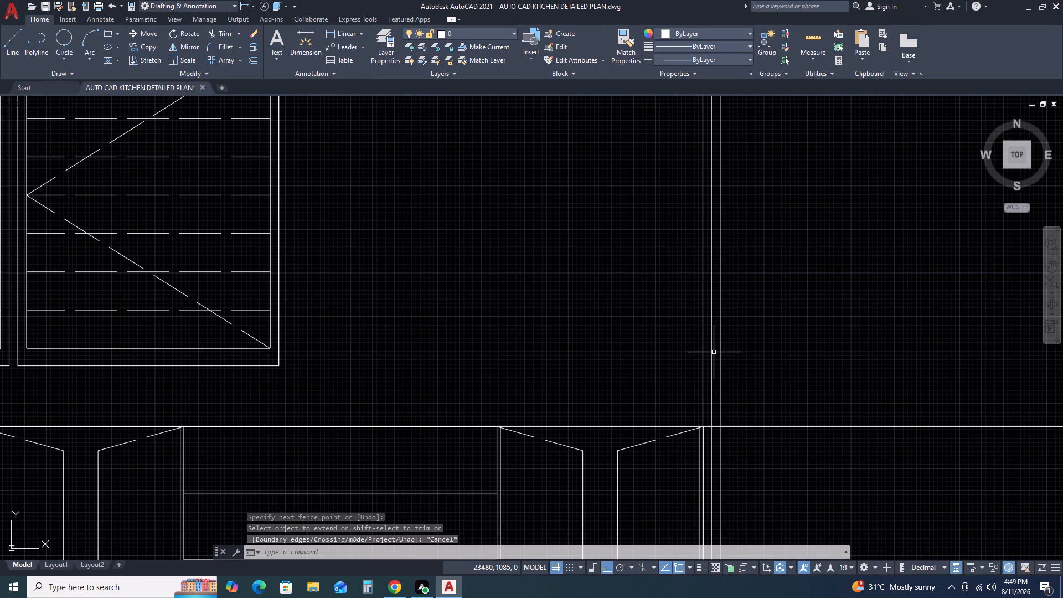
click(714, 359)
click(706, 370)
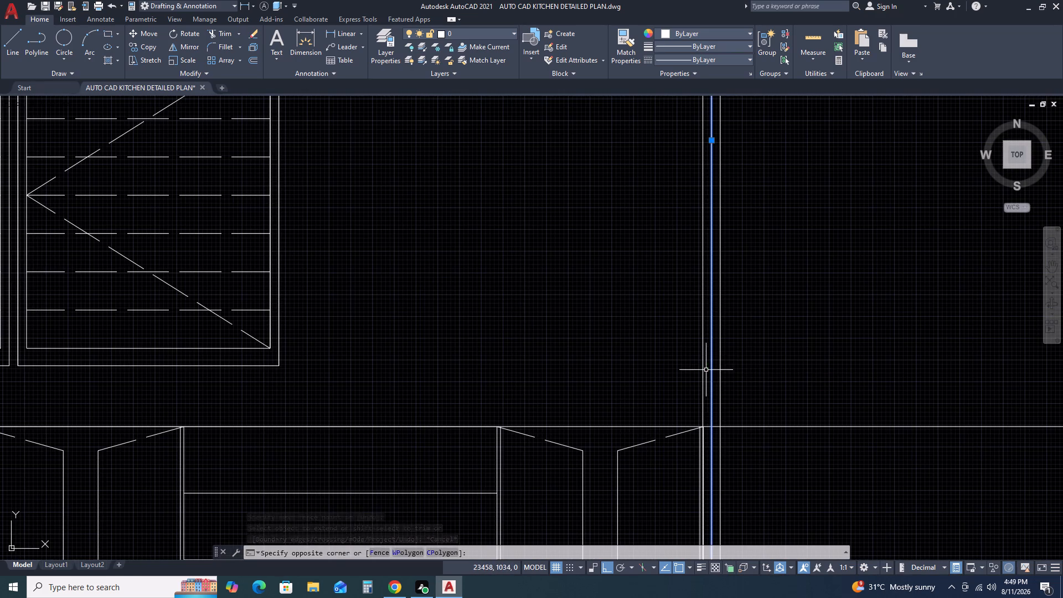
key(Delete)
Draw a horizontal line about 2600 long from the circular unit's top outer corner, past the end vertical lines.
scroll(768, 365, down, 4)
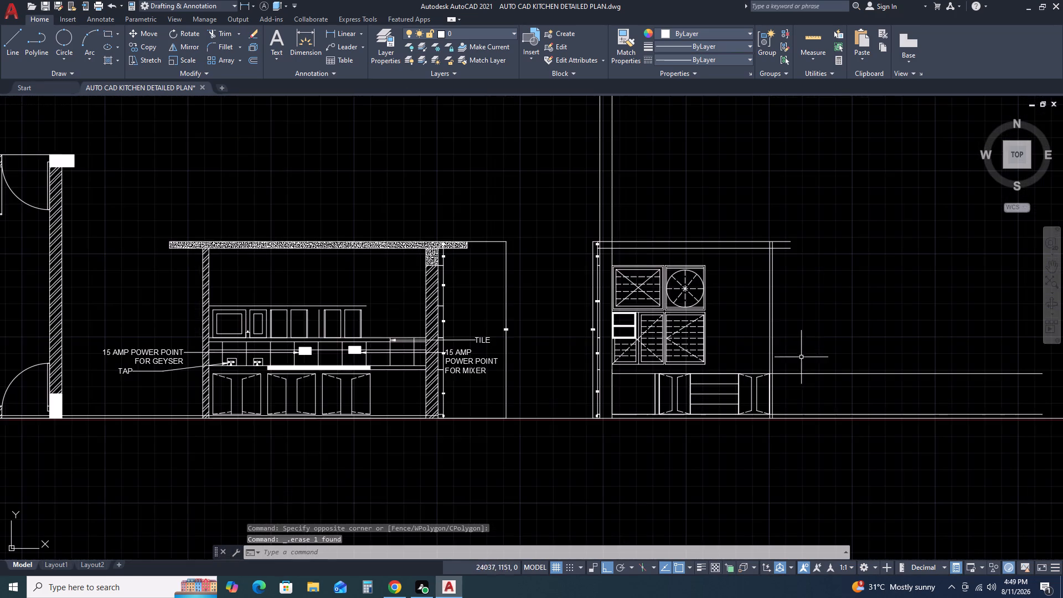
scroll(648, 269, up, 2)
middle_drag(884, 315, 713, 306)
text(L)
key(space)
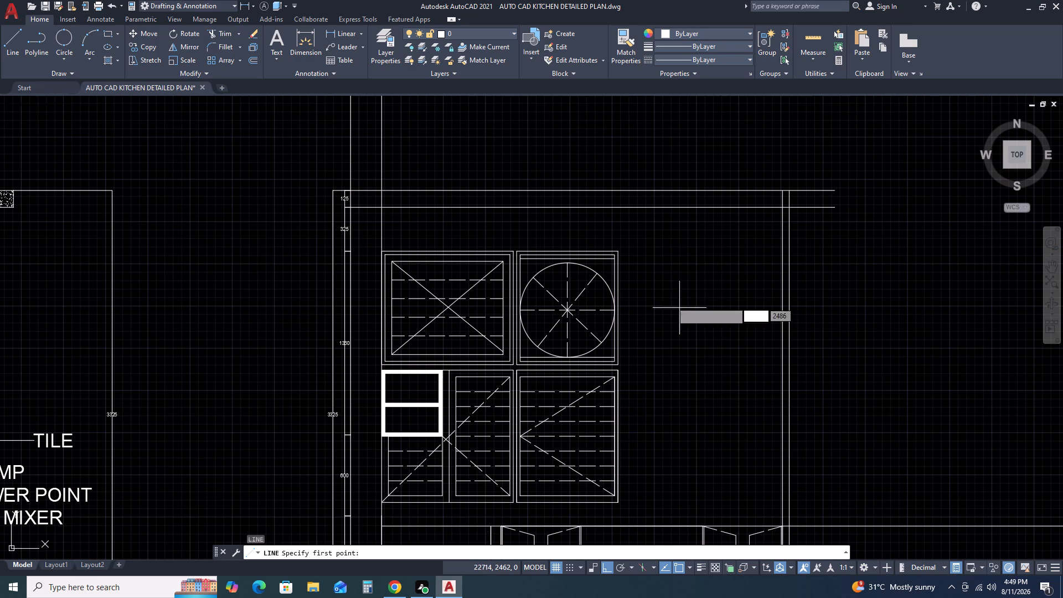
click(619, 251)
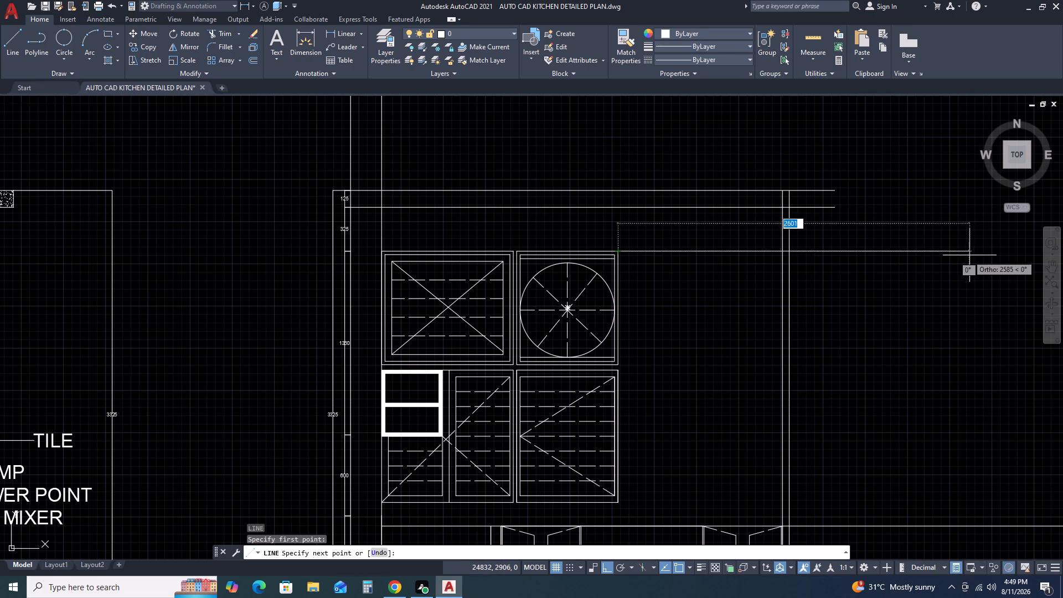
click(970, 256)
key(Escape)
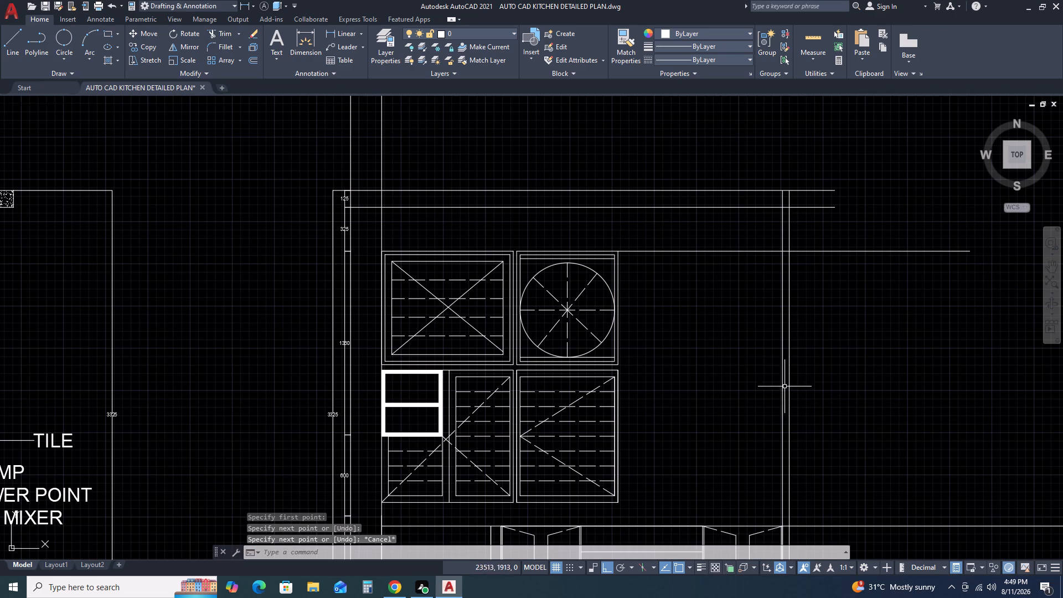
Draw a second horizontal line from the end of the line under the circle, past the end vertical lines.
key(space)
scroll(599, 361, up, 2)
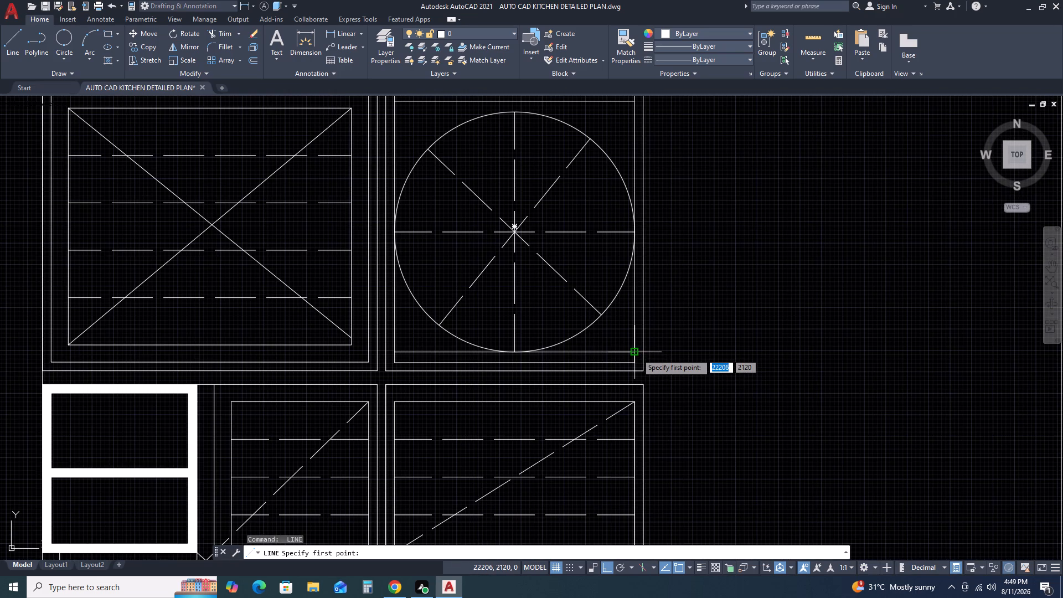
drag(637, 353, 643, 350)
scroll(957, 334, down, 2)
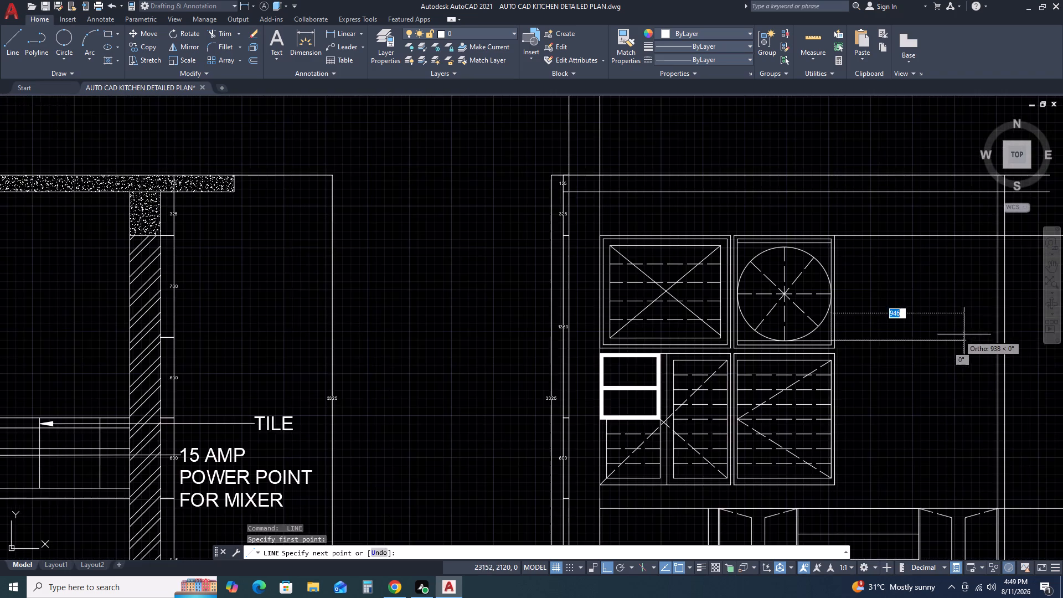
middle_drag(993, 334, 696, 331)
middle_click(542, 331)
click(969, 323)
key(Escape)
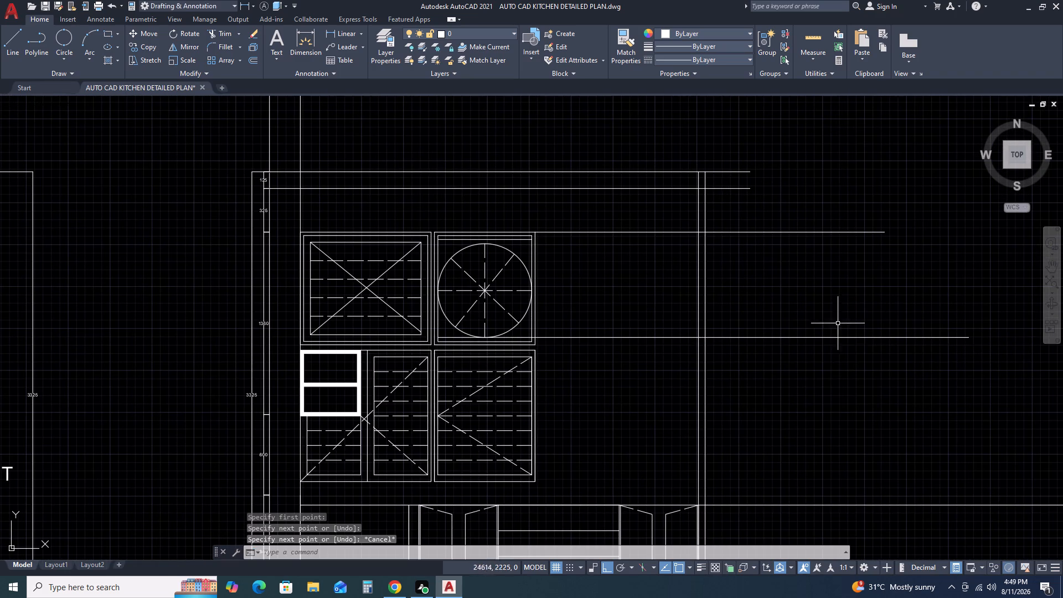
Copy the circular unit's outer rectangle so its top inner corner sits where the upper horizontal line meets the outer vertical line.
click(435, 233)
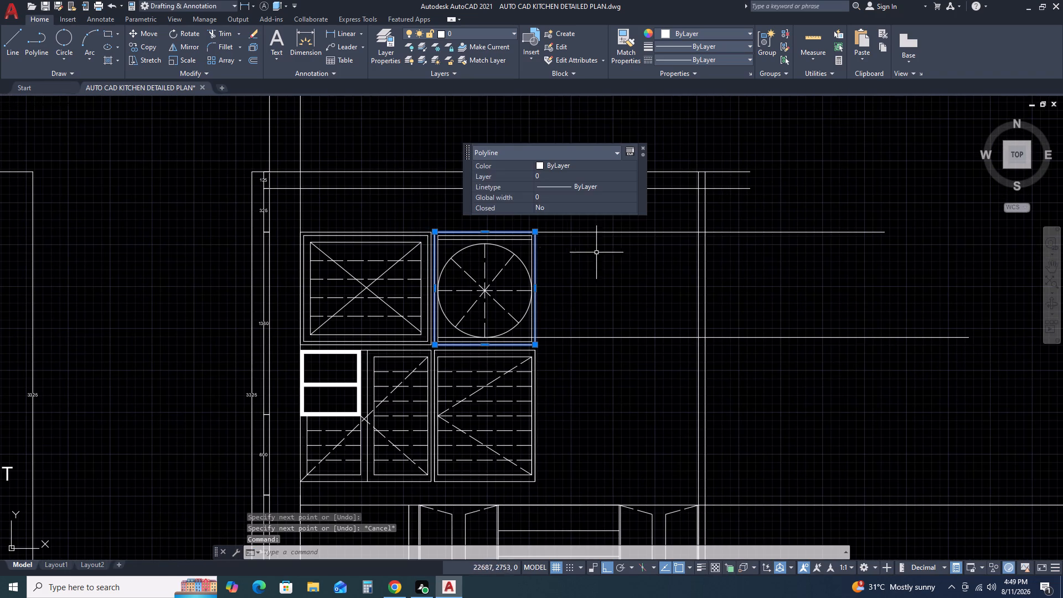
scroll(514, 346, up, 2)
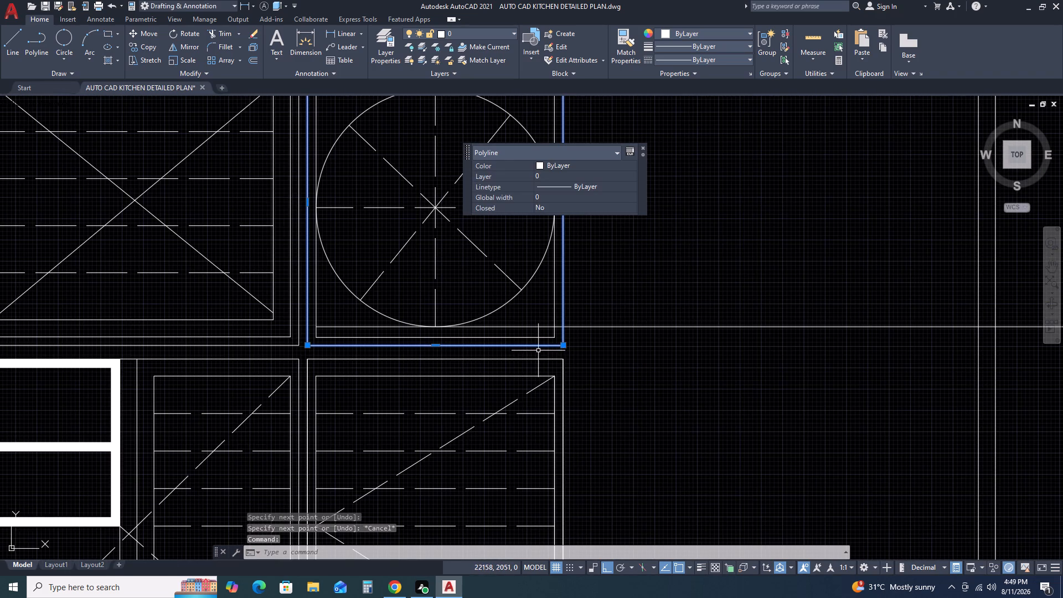
text(CX)
text(O)
key(space)
scroll(569, 353, down, 1)
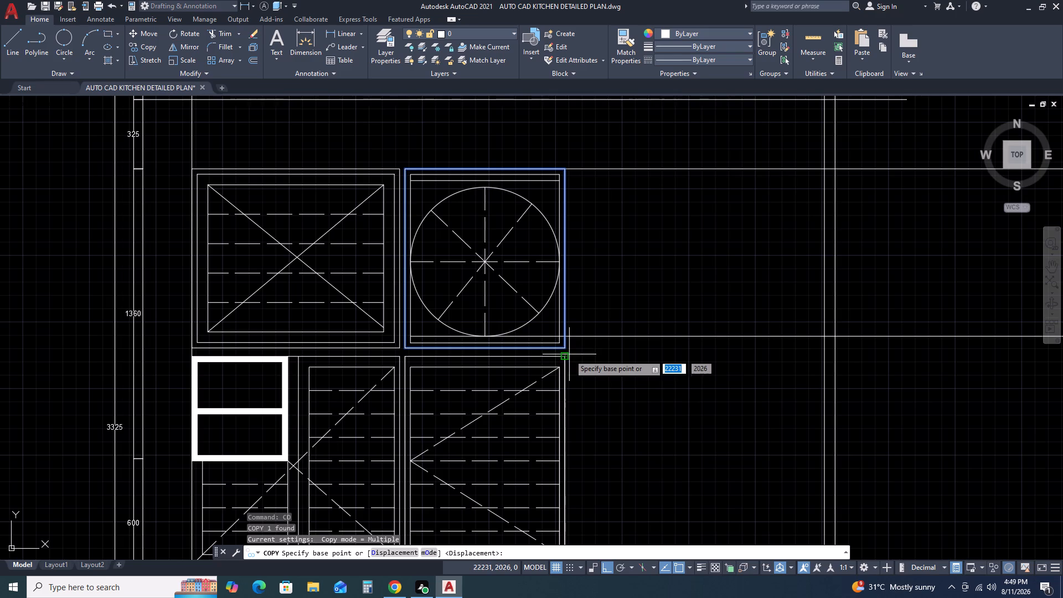
click(405, 171)
click(838, 169)
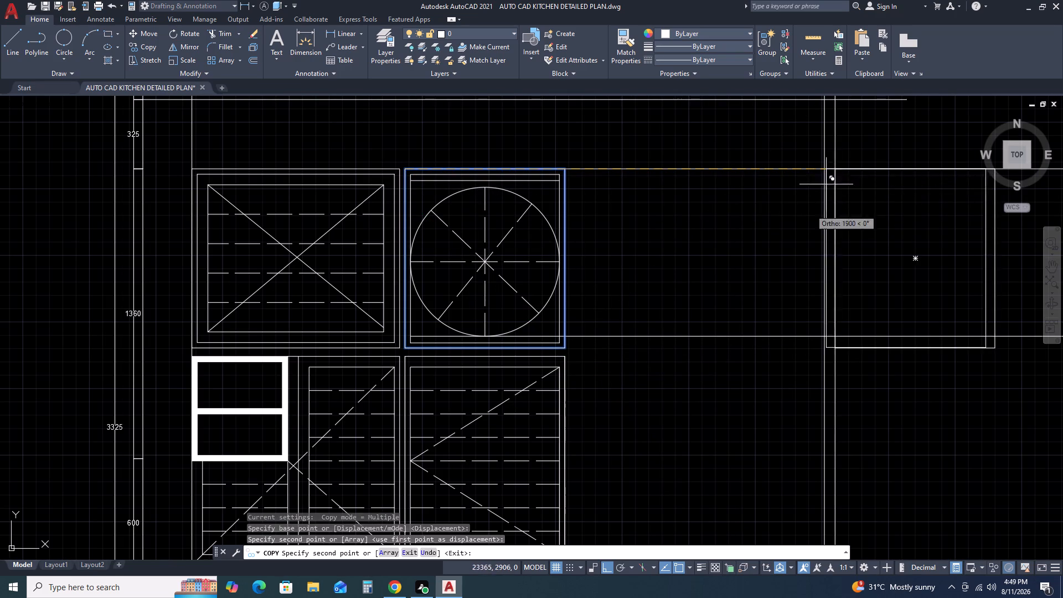
scroll(770, 271, down, 3)
middle_drag(896, 295, 794, 300)
key(Escape)
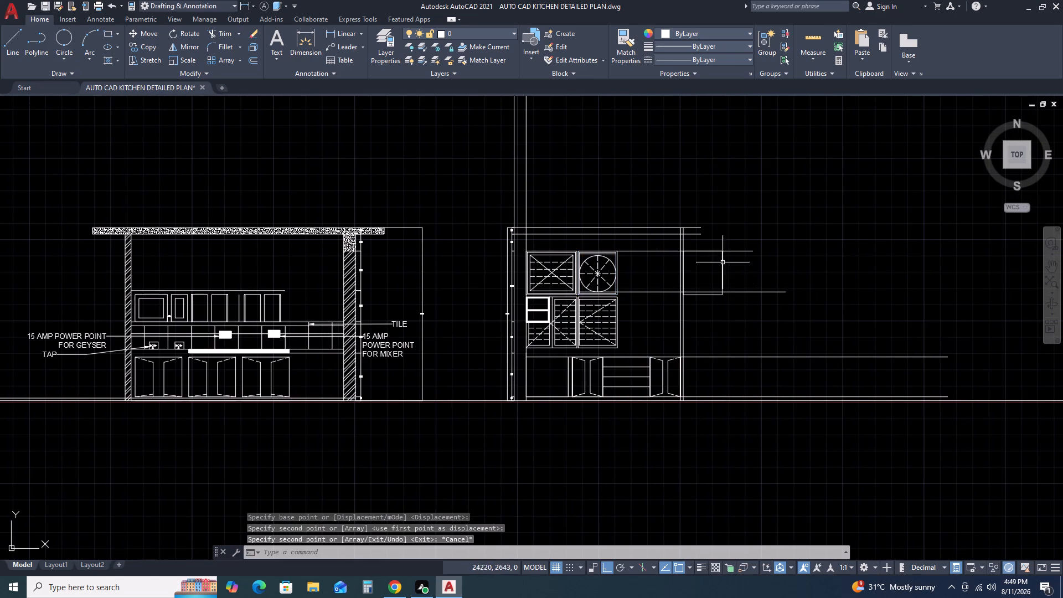
Offset the copied rectangle inward by 50, and offset the resulting rectangle inward by 50 again.
scroll(723, 270, up, 2)
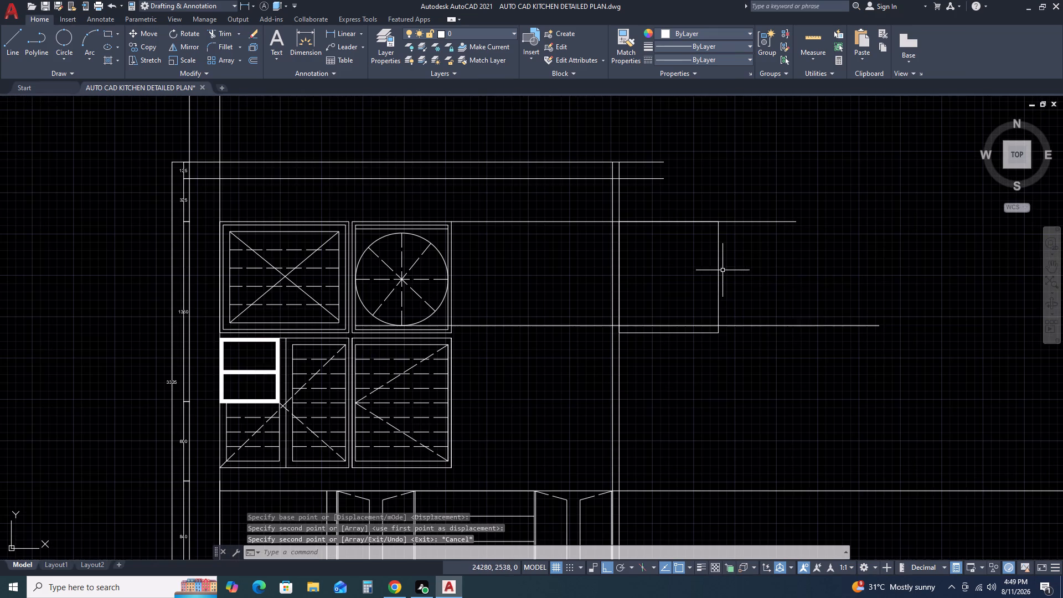
click(723, 269)
click(705, 282)
text(O)
key(space)
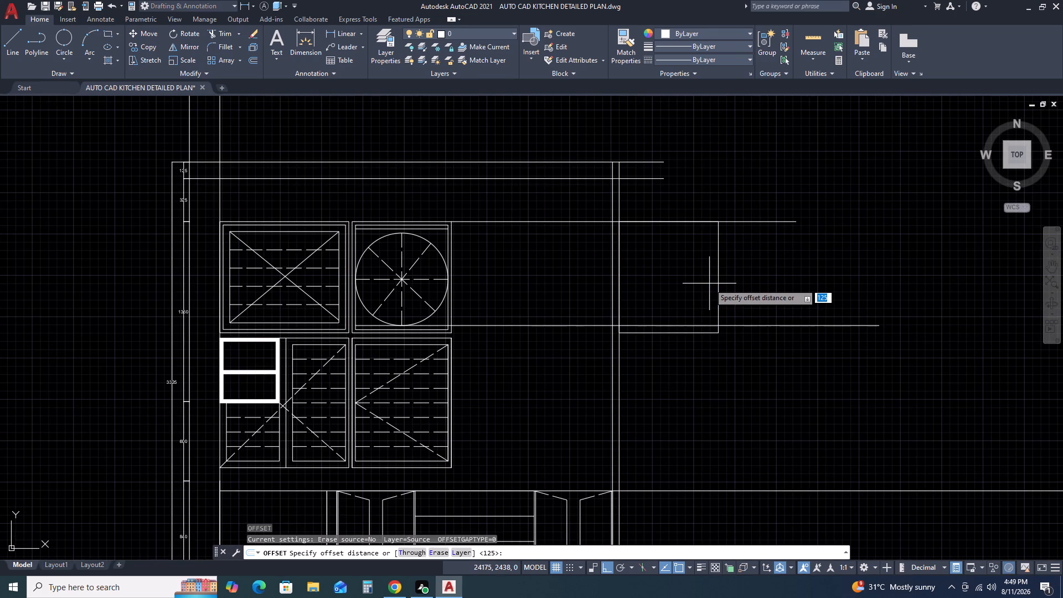
key(5)
key(0)
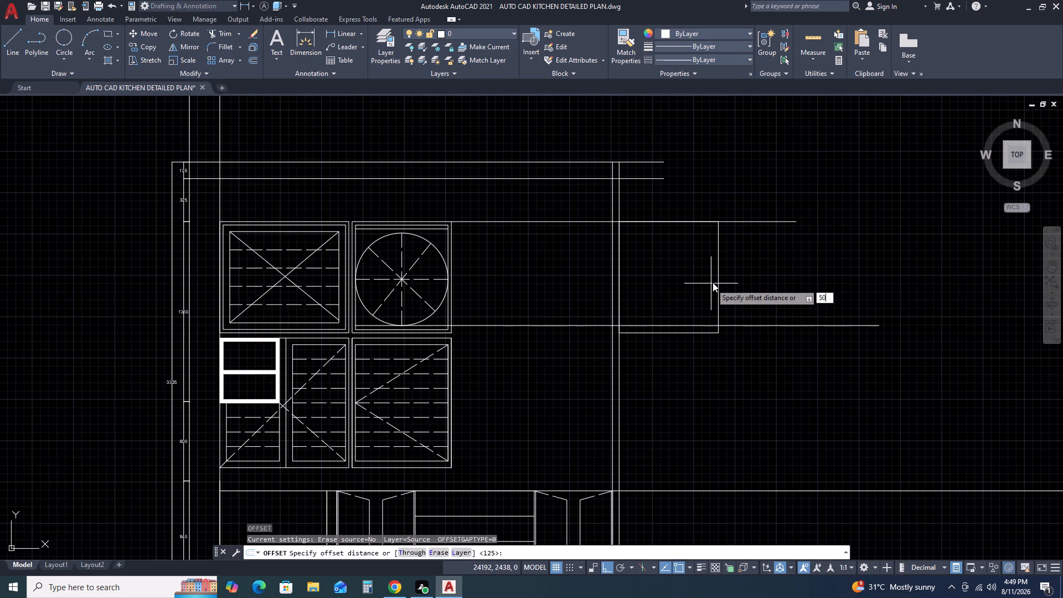
key(space)
click(680, 283)
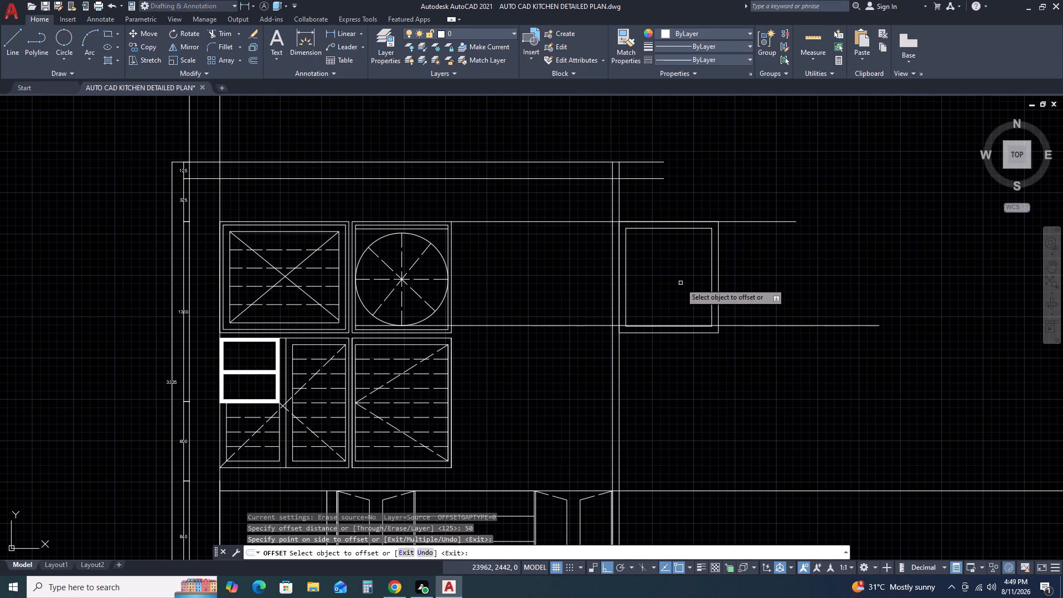
click(697, 228)
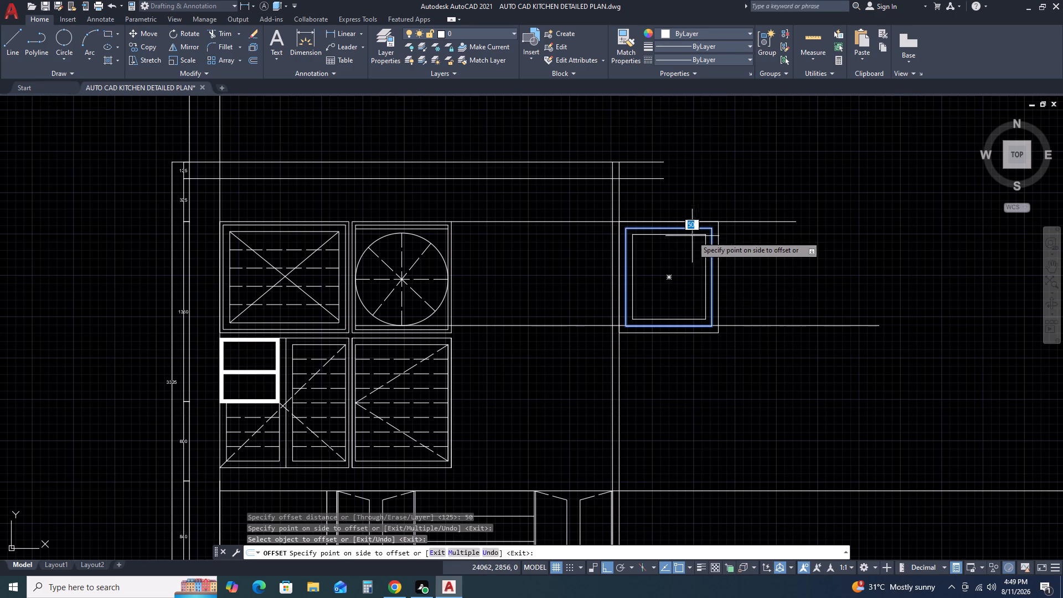
click(682, 255)
key(Escape)
Draw two crossing diagonals between opposite corners of the copied outer rectangle.
scroll(708, 226, up, 2)
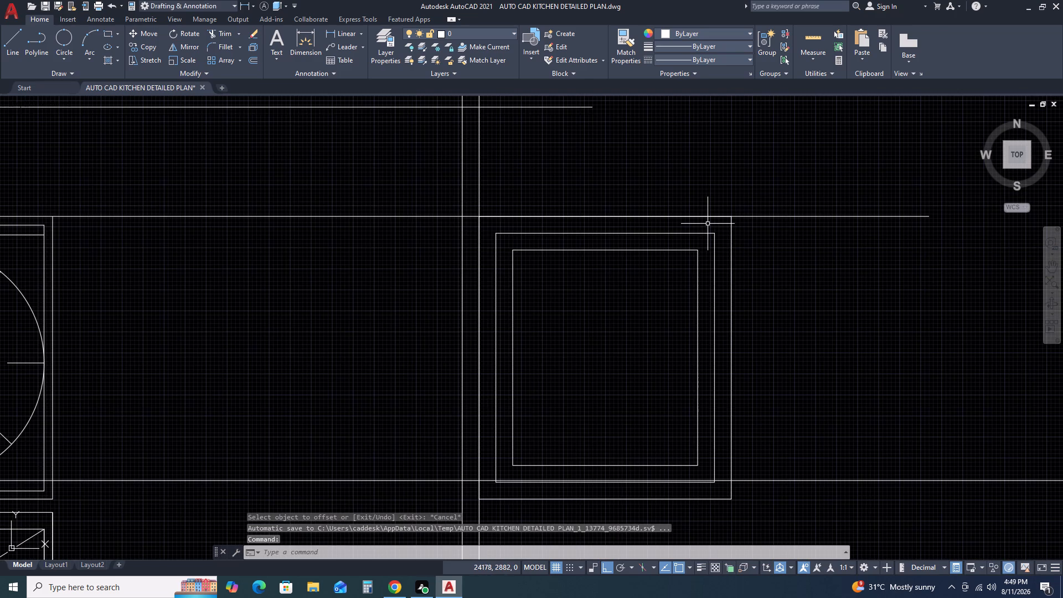
text(L)
key(space)
click(478, 216)
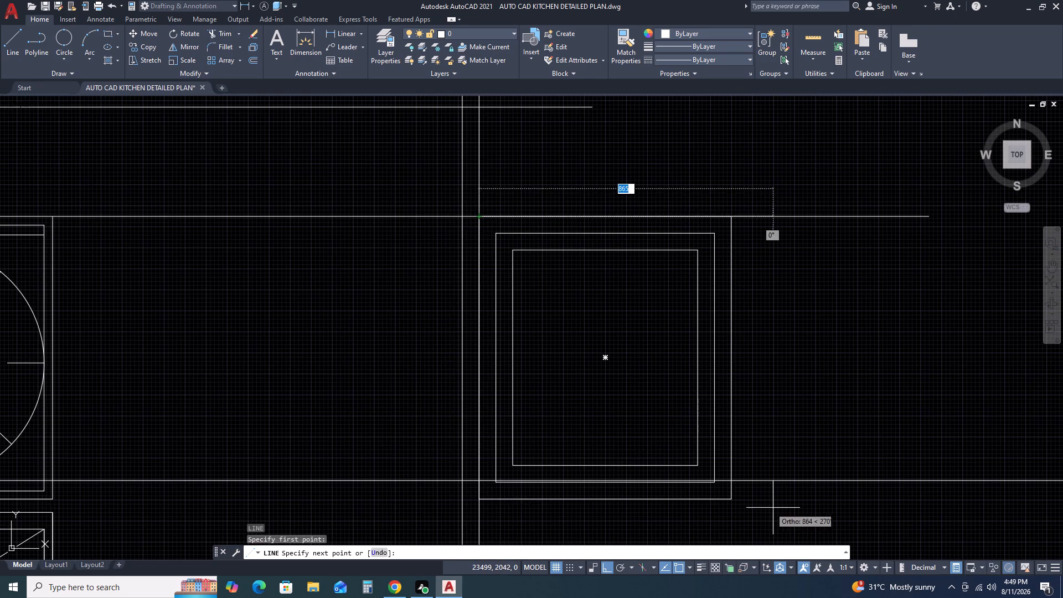
click(728, 497)
key(space)
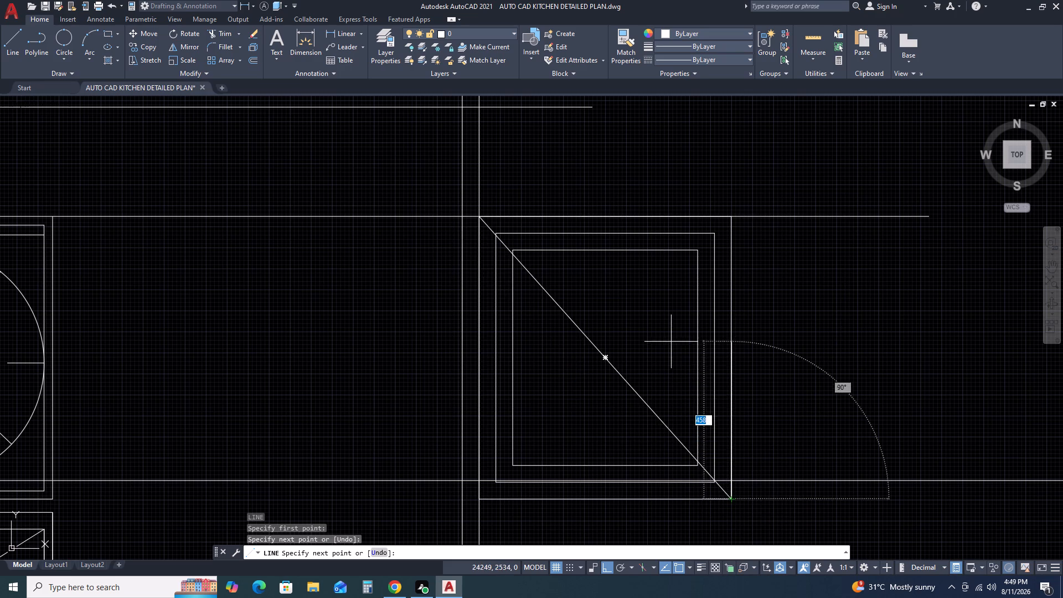
key(space)
click(730, 215)
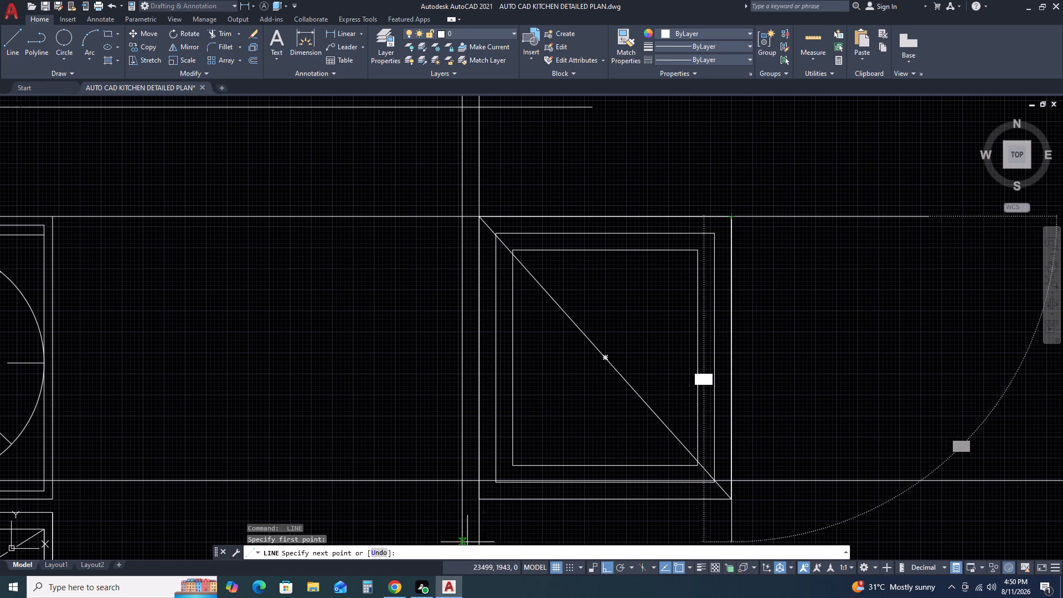
click(479, 498)
key(Escape)
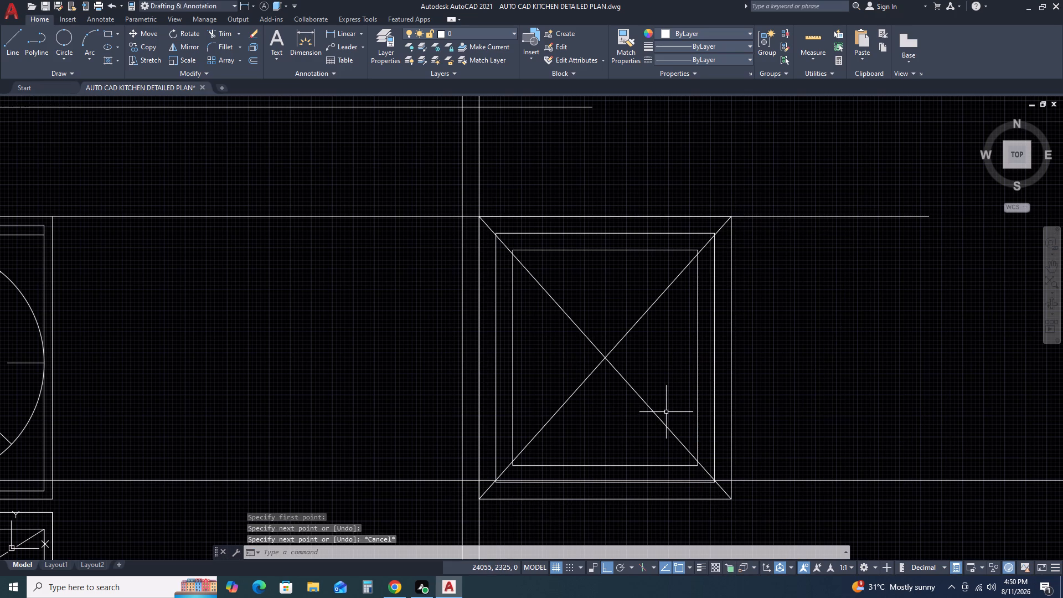
Match the properties of a dashed line in the circular unit onto both new diagonals.
text(MA)
key(space)
scroll(482, 444, down, 3)
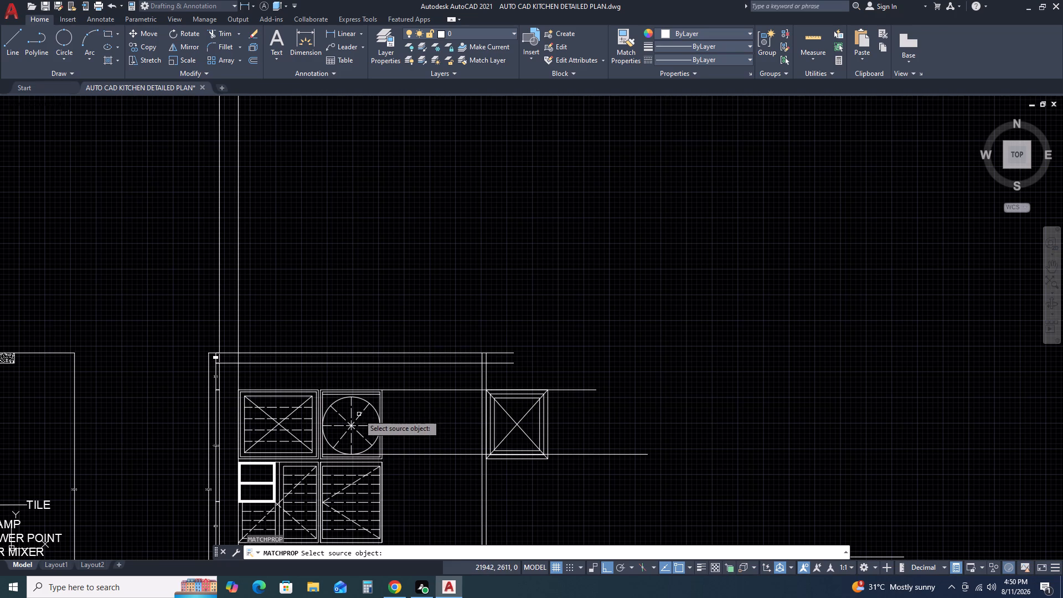
click(359, 416)
scroll(530, 451, up, 3)
drag(522, 416, 522, 407)
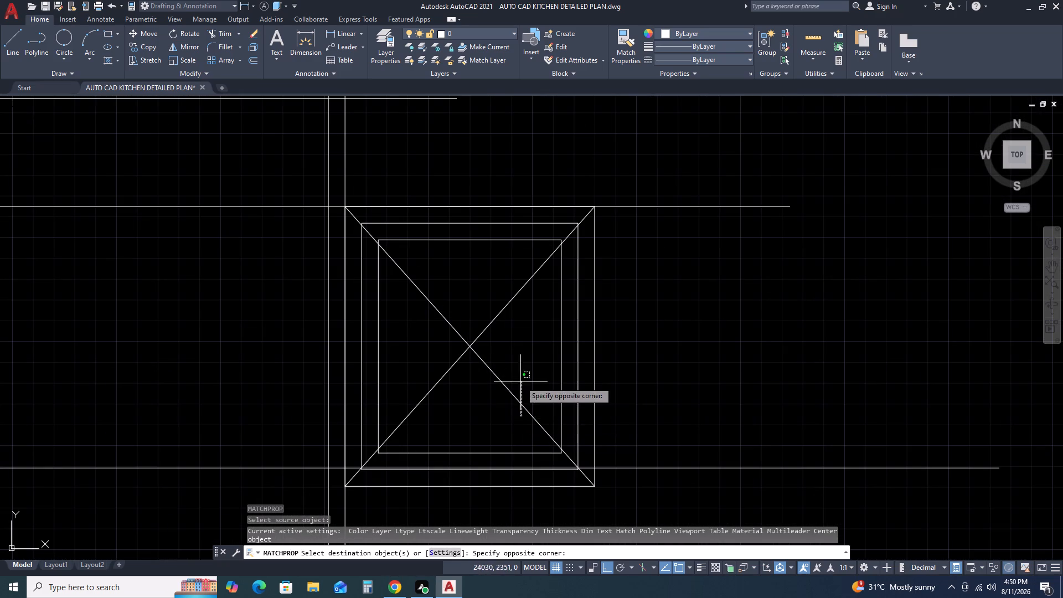
click(445, 324)
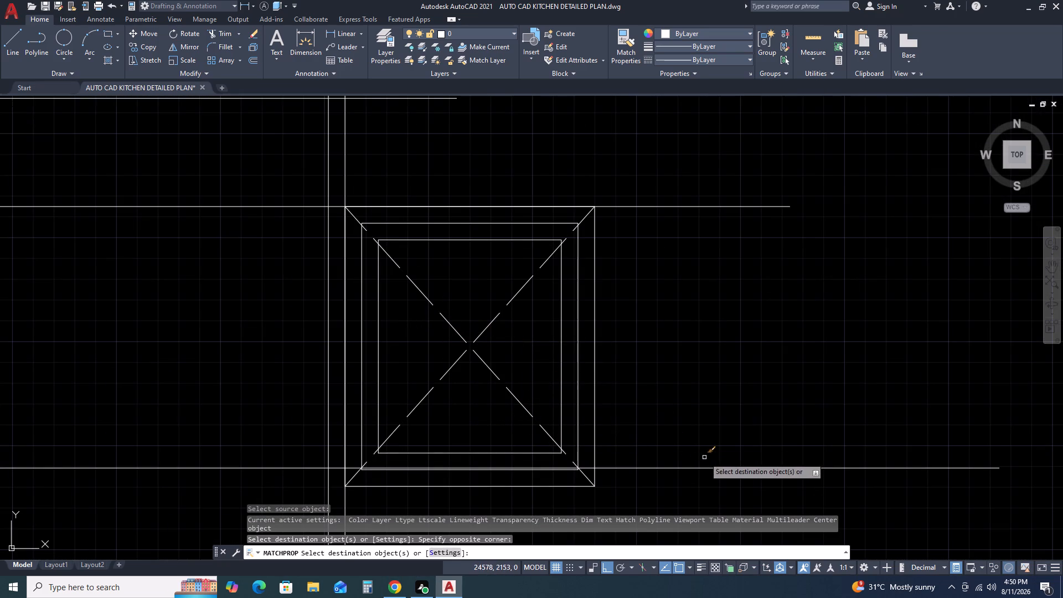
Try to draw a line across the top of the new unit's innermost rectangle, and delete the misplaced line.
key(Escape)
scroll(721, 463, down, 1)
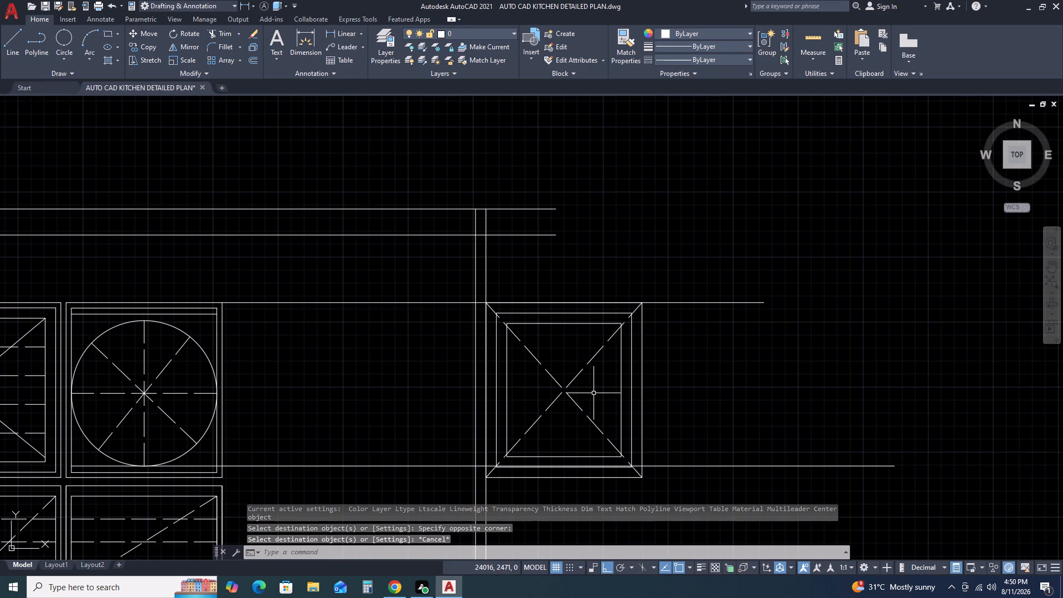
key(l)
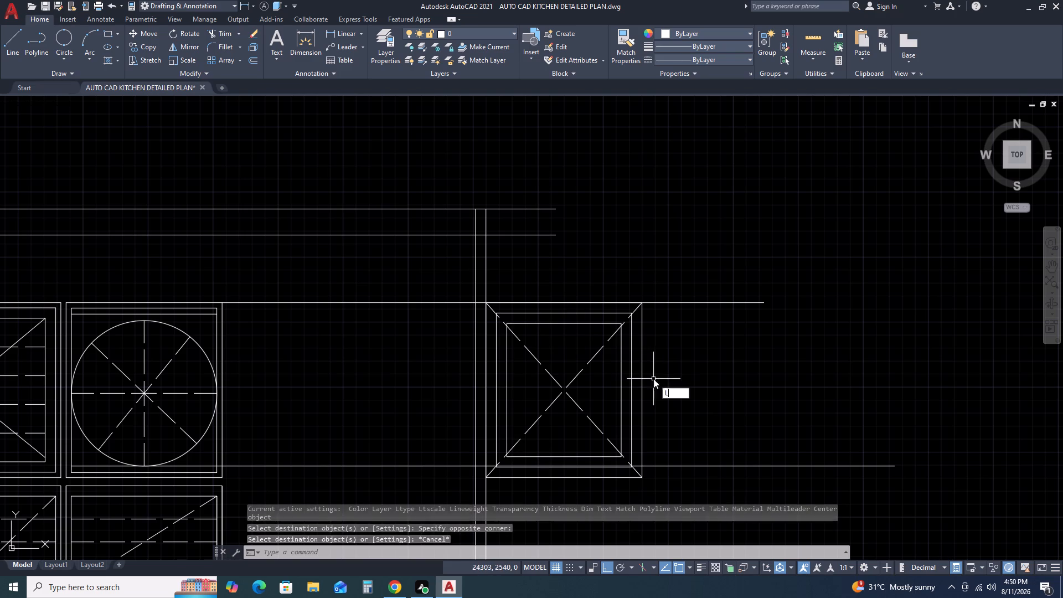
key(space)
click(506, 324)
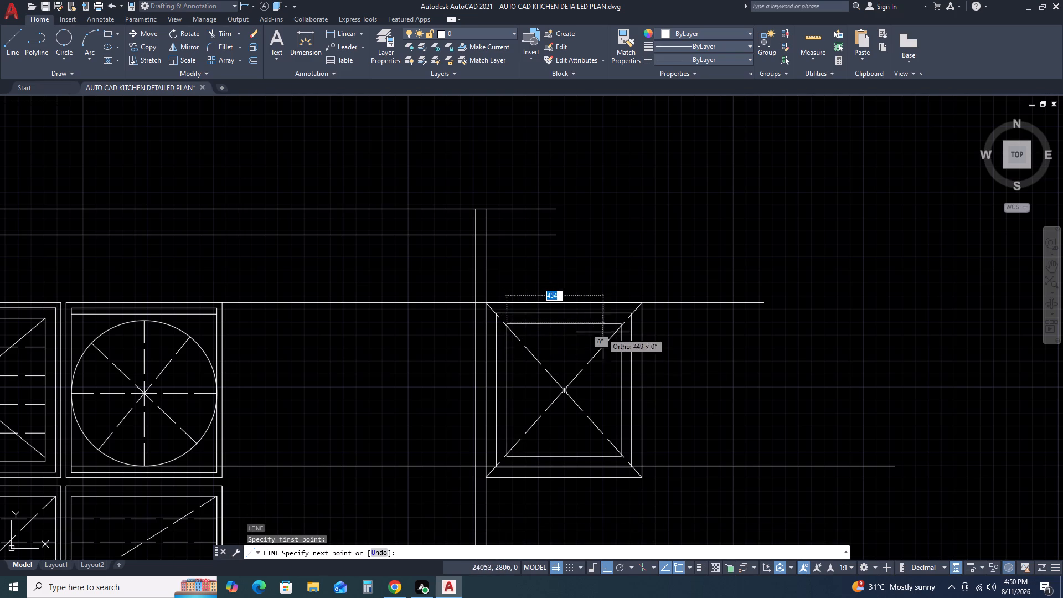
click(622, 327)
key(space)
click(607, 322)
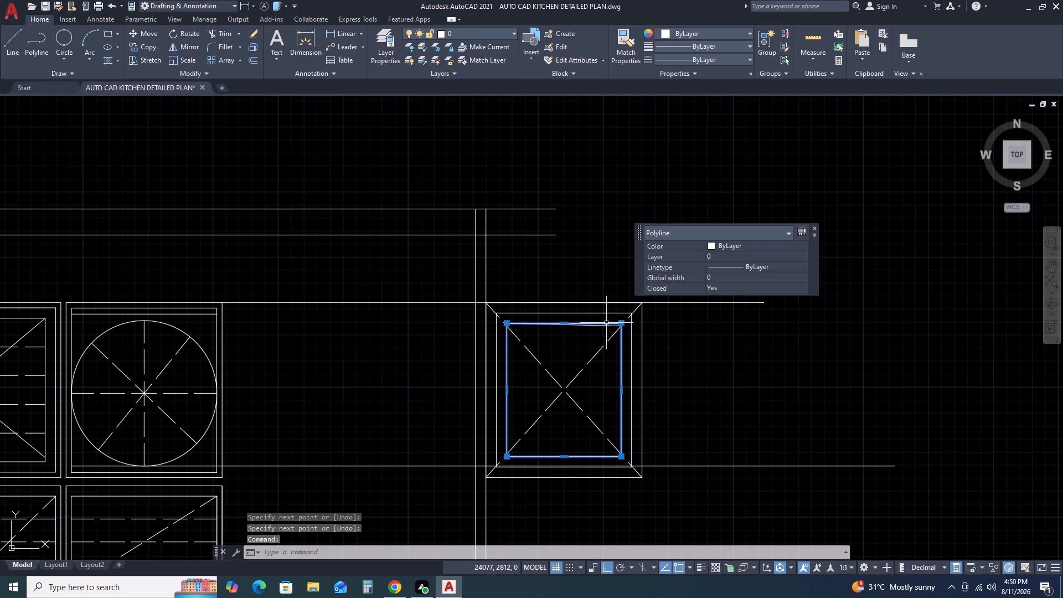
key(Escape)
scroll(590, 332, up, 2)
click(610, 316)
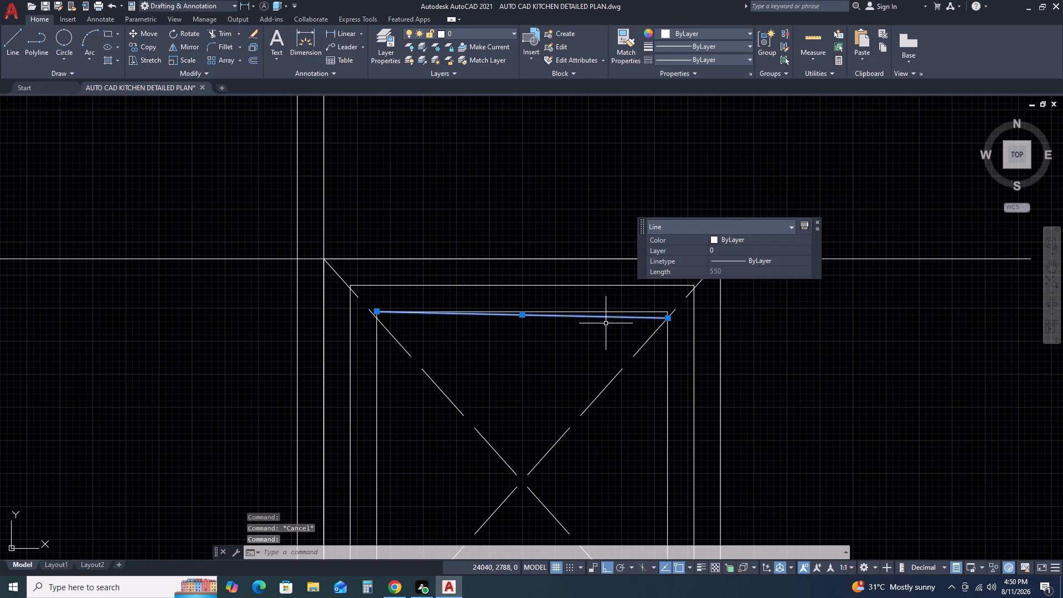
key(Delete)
Draw a line along the innermost rectangle's top edge, from corner to corner.
text(L)
key(space)
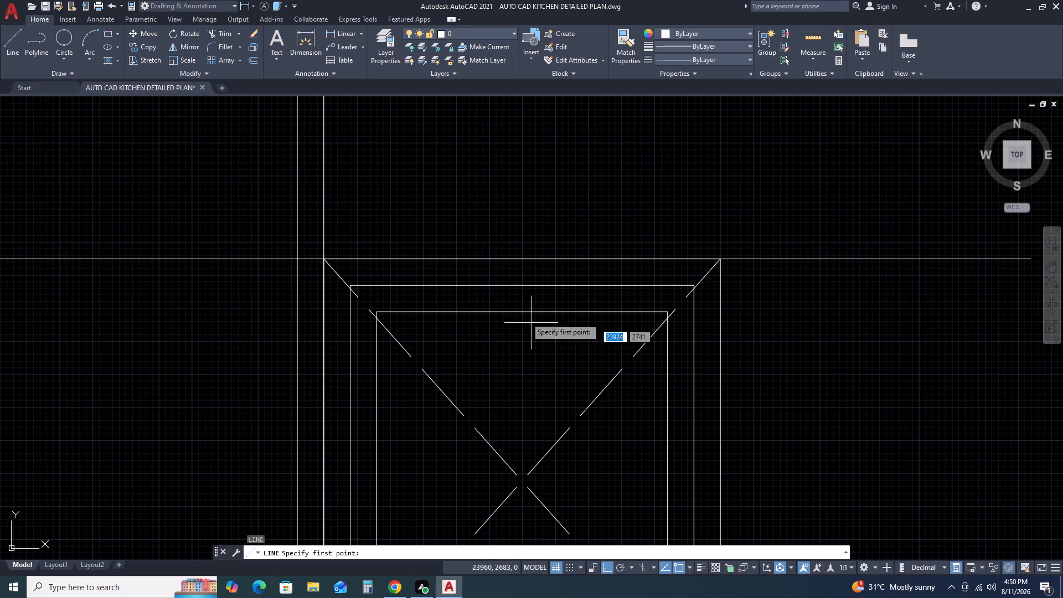
click(378, 312)
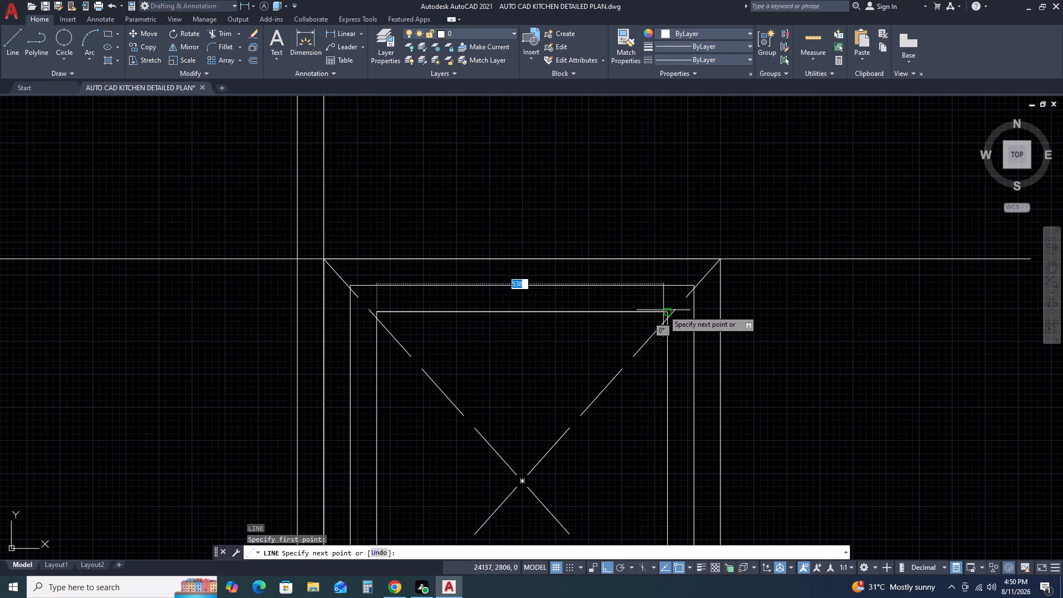
click(666, 310)
key(Escape)
Copy the top-edge line downward as an array of 6 items fitted to the innermost rectangle's bottom corner.
click(602, 312)
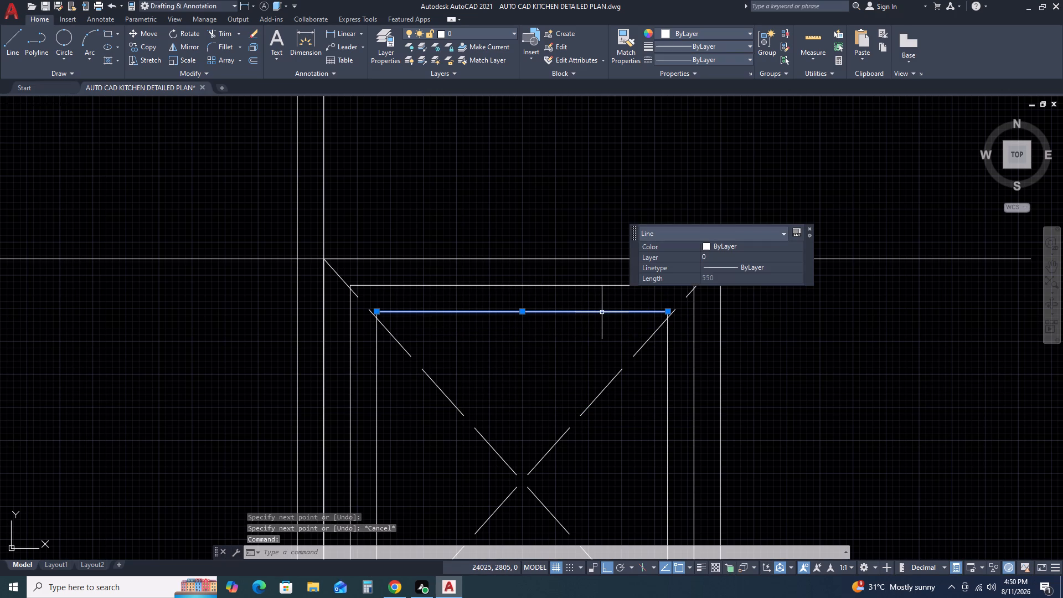
text(CO)
key(space)
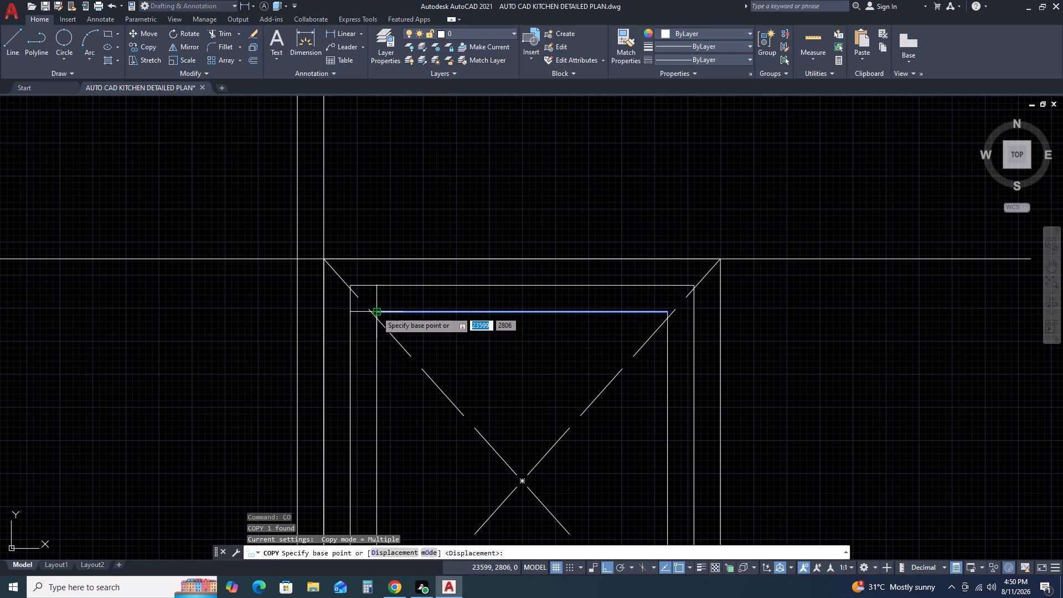
click(376, 311)
scroll(367, 418, down, 1)
middle_drag(406, 441, 423, 360)
scroll(456, 285, down, 2)
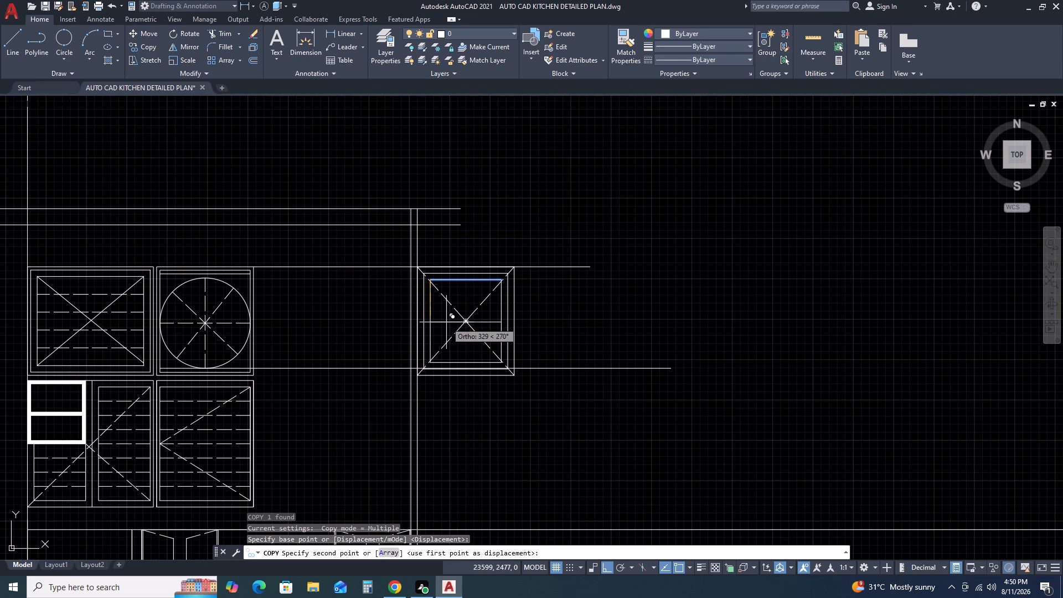
key(a)
key(space)
key(6)
key(space)
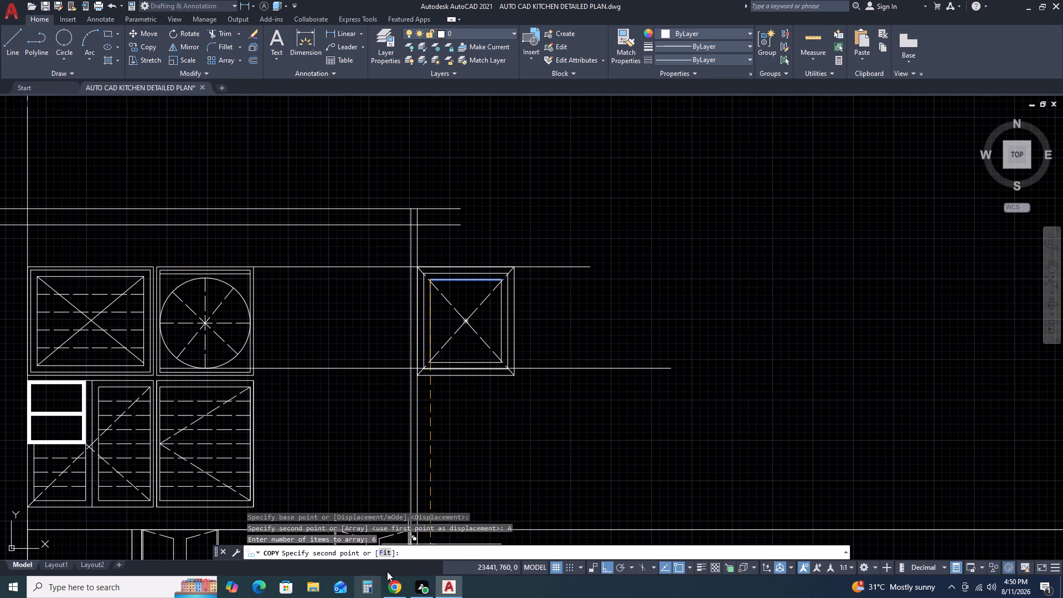
click(385, 554)
scroll(499, 345, up, 2)
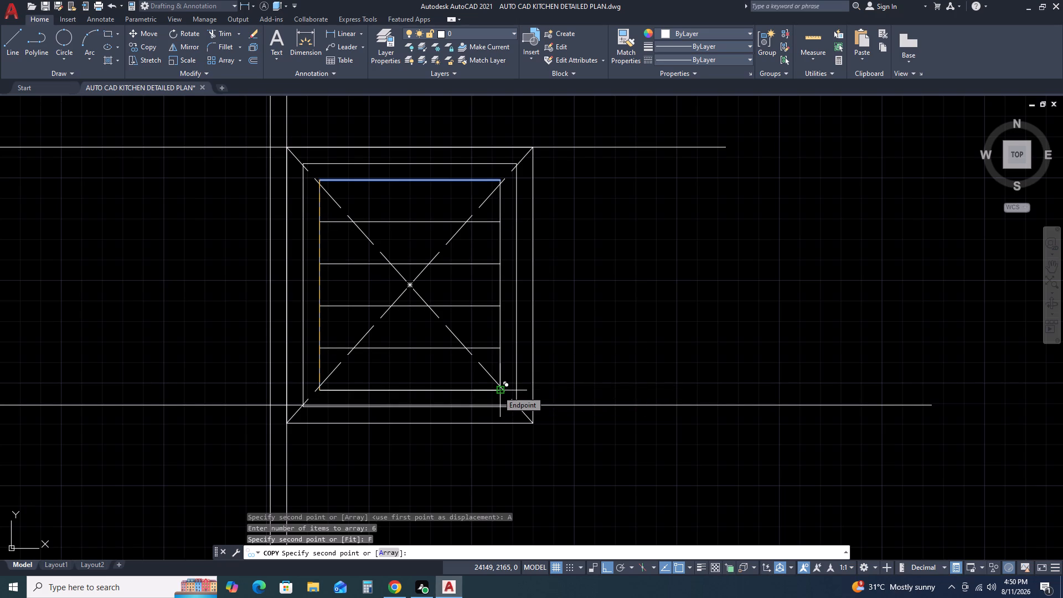
click(319, 390)
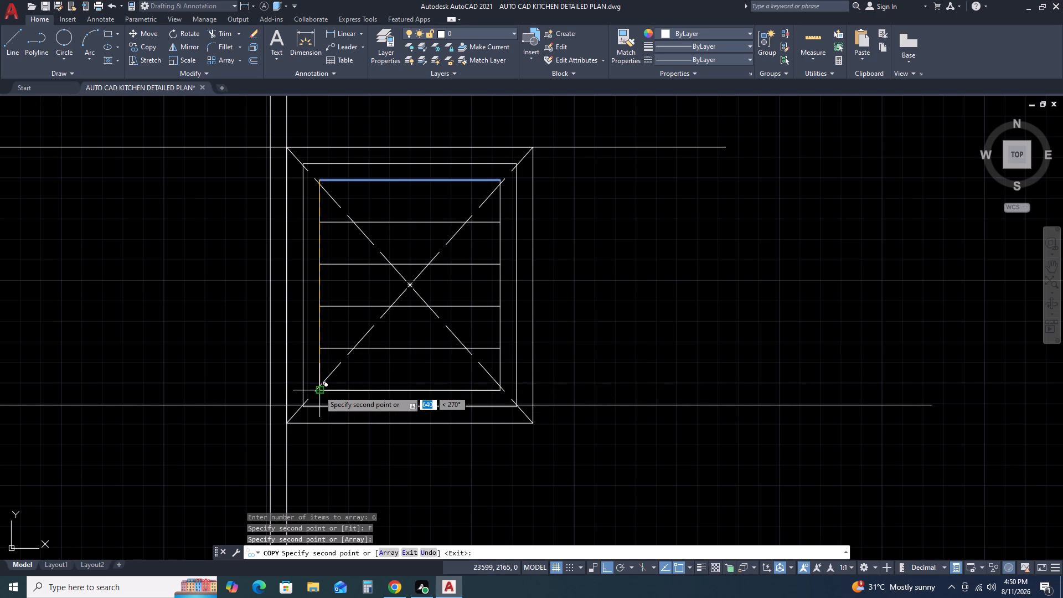
key(Escape)
Match the dashed diagonal's properties onto the four intermediate horizontal lines inside the new unit.
text(MA)
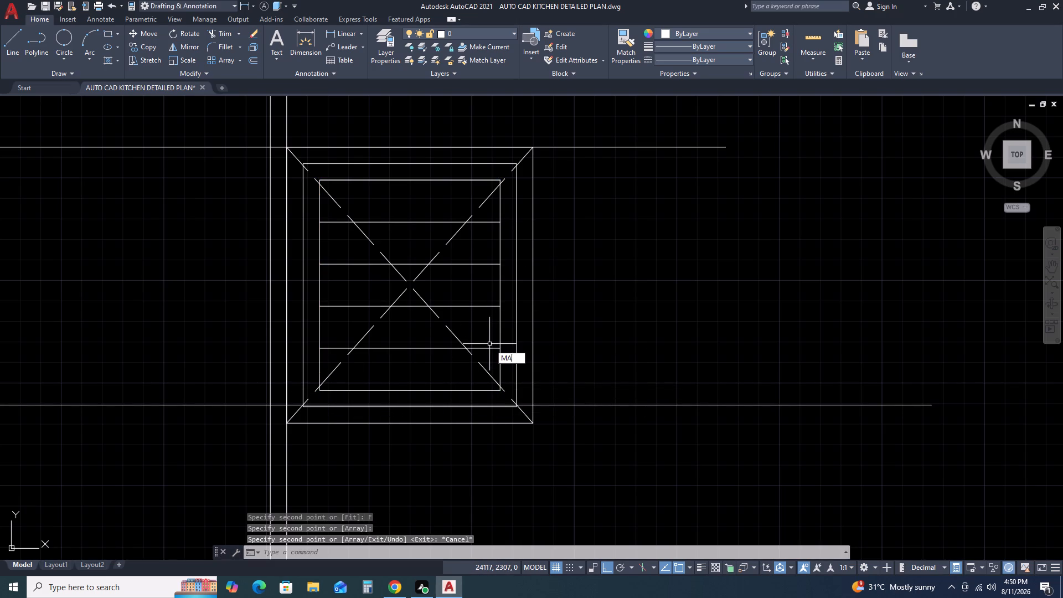
key(space)
click(454, 327)
click(443, 338)
click(449, 329)
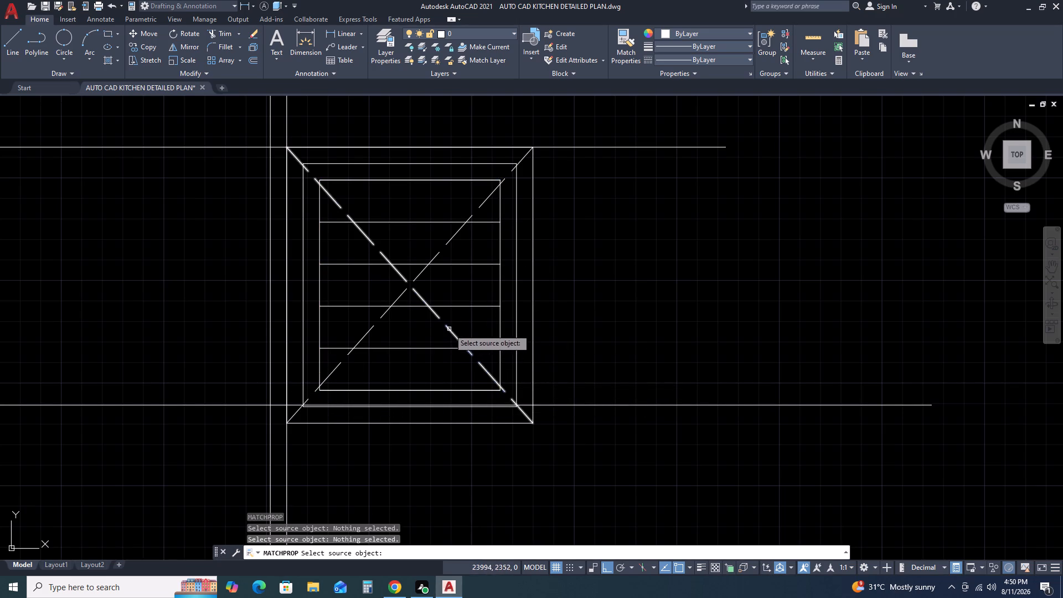
click(442, 200)
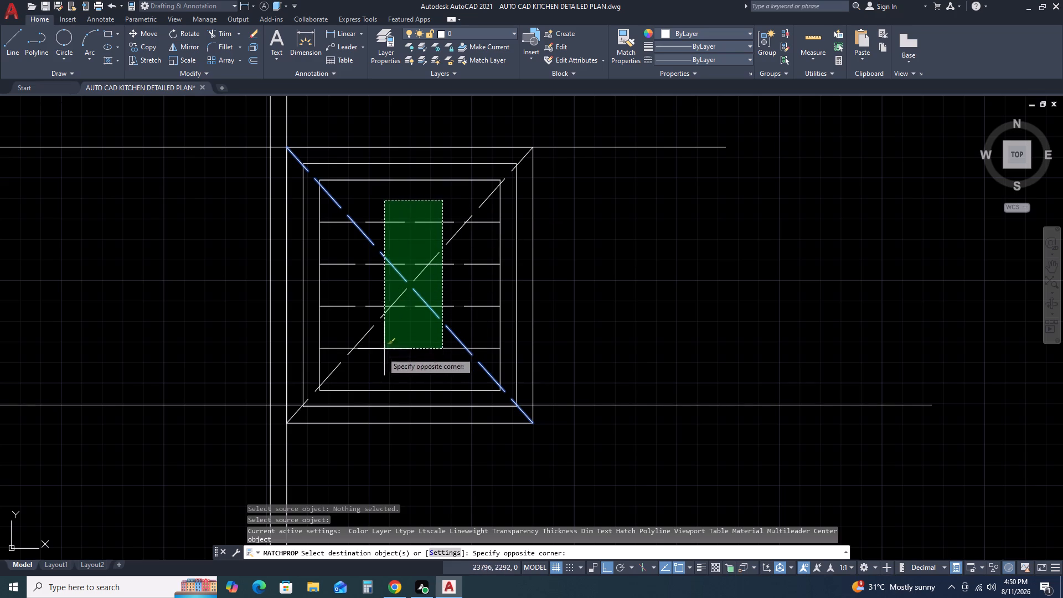
click(379, 360)
key(Escape)
Delete the extra lines lying over the bottom and top edges of the innermost rectangle.
scroll(560, 349, down, 2)
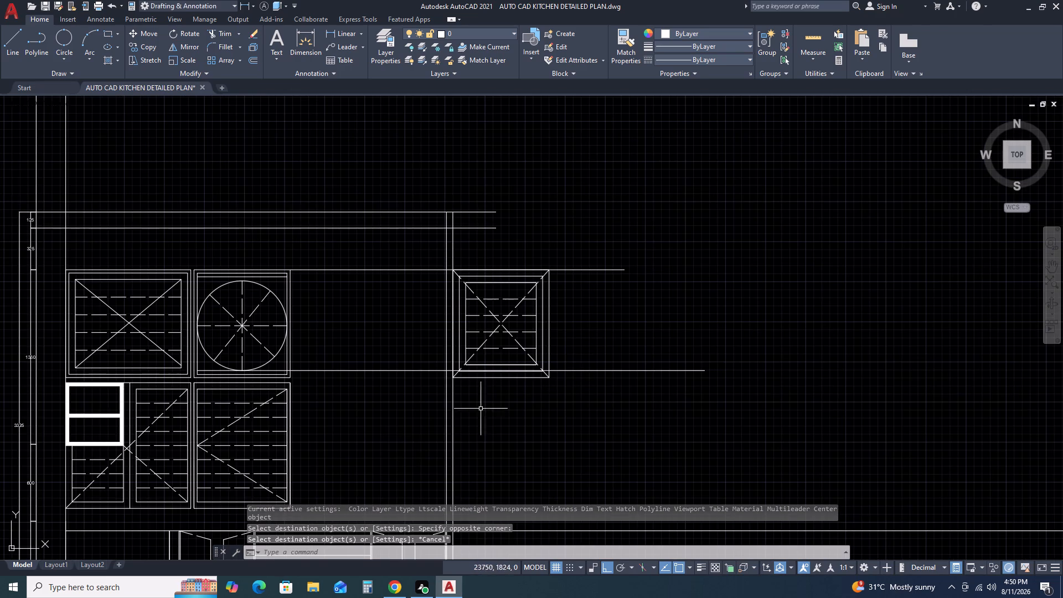
scroll(497, 365, up, 1)
click(497, 365)
key(Delete)
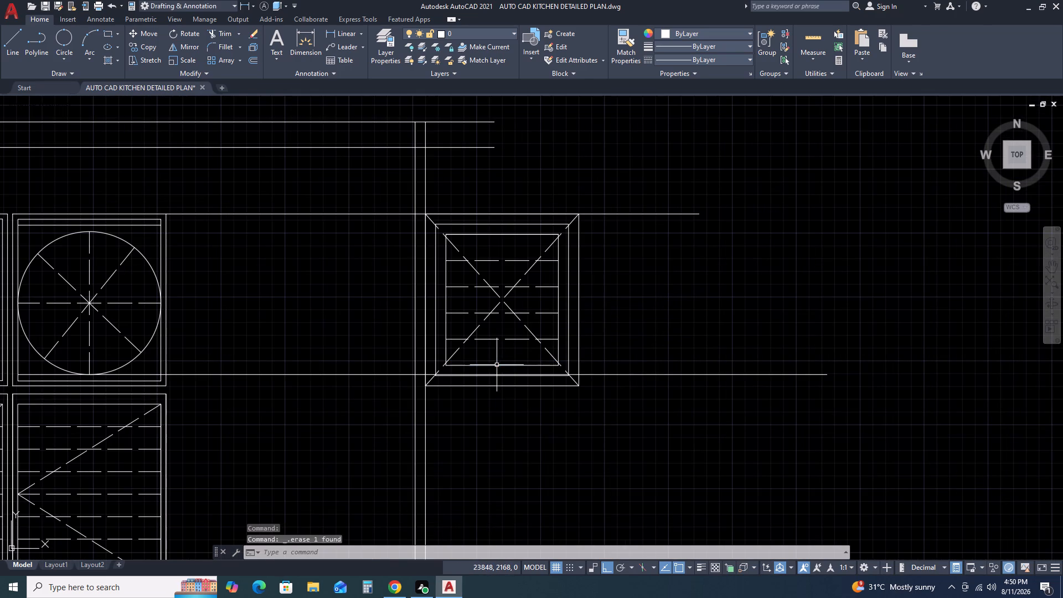
click(512, 235)
key(Delete)
Delete the two long horizontal guide lines that run through and beyond the new unit.
drag(790, 415, 752, 383)
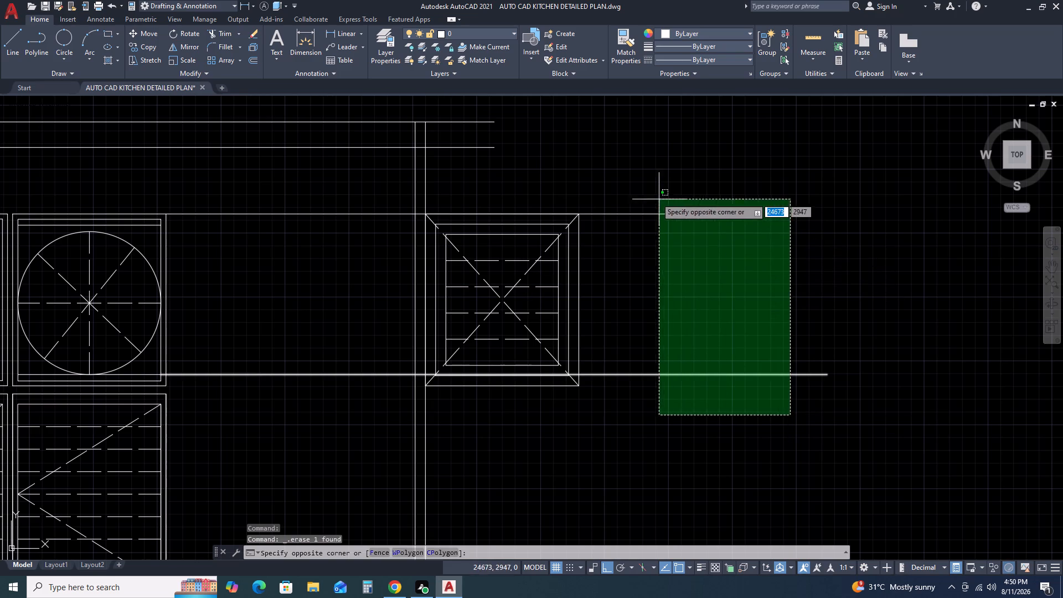
click(648, 177)
key(Delete)
scroll(660, 246, down, 2)
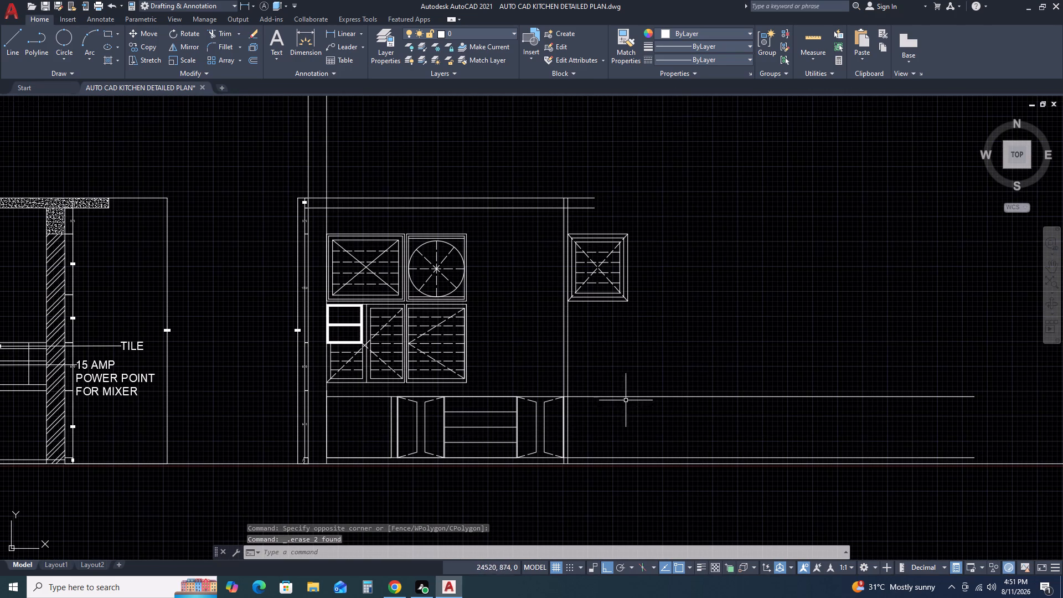
Draw a vertical line from the new unit's outer top corner down to the floor line.
scroll(566, 248, up, 2)
middle_drag(801, 305, 777, 315)
middle_drag(763, 323, 714, 359)
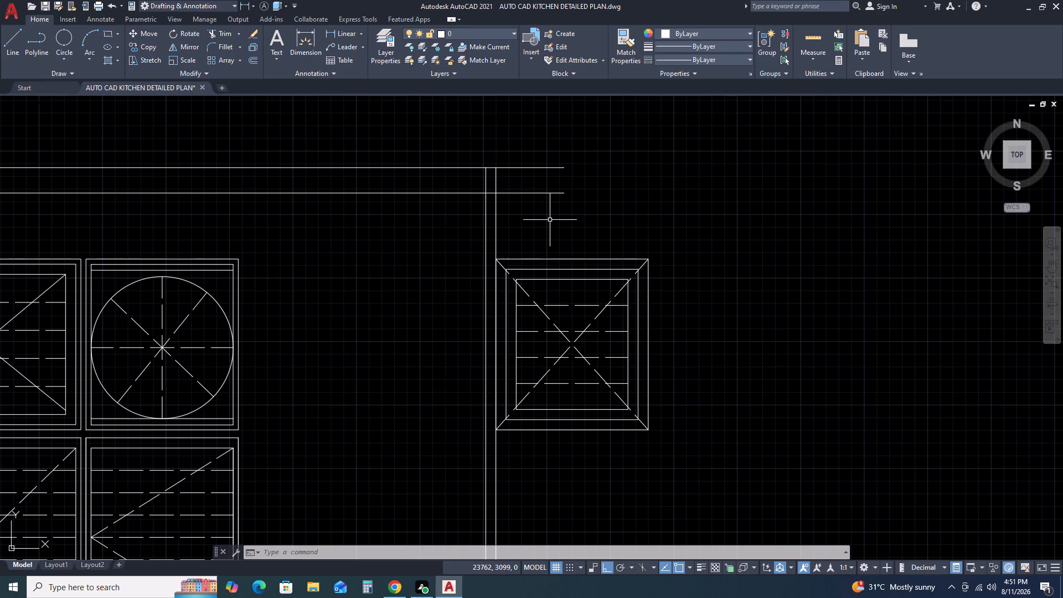
scroll(576, 203, down, 1)
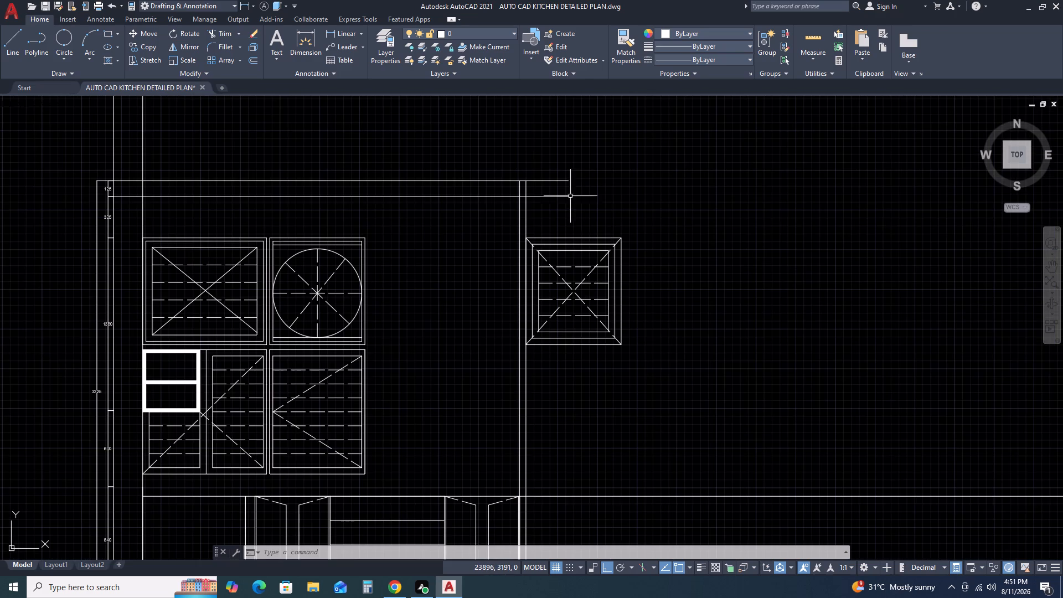
scroll(605, 188, down, 1)
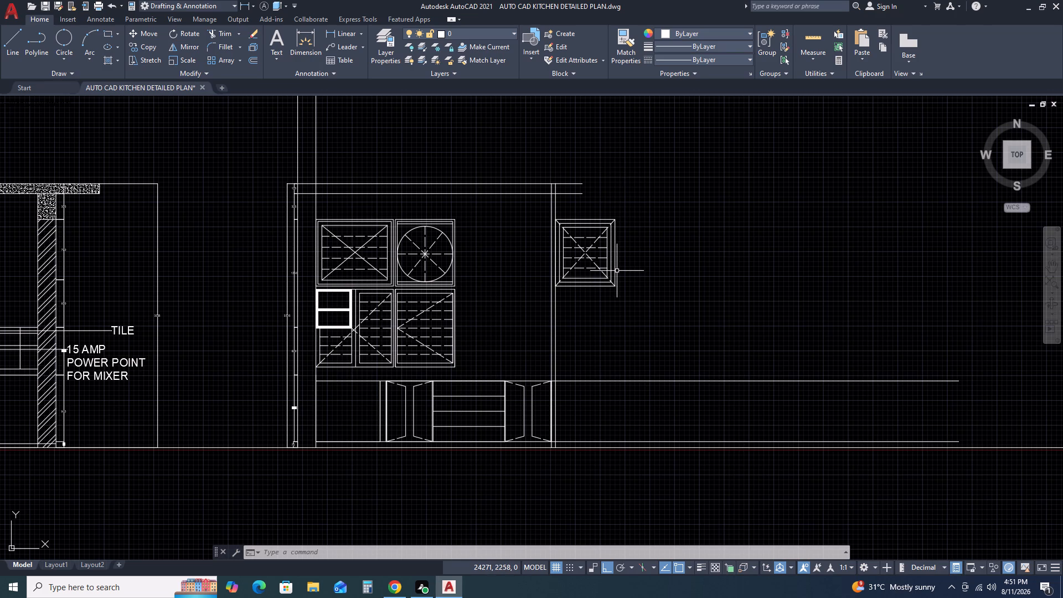
key(l)
key(space)
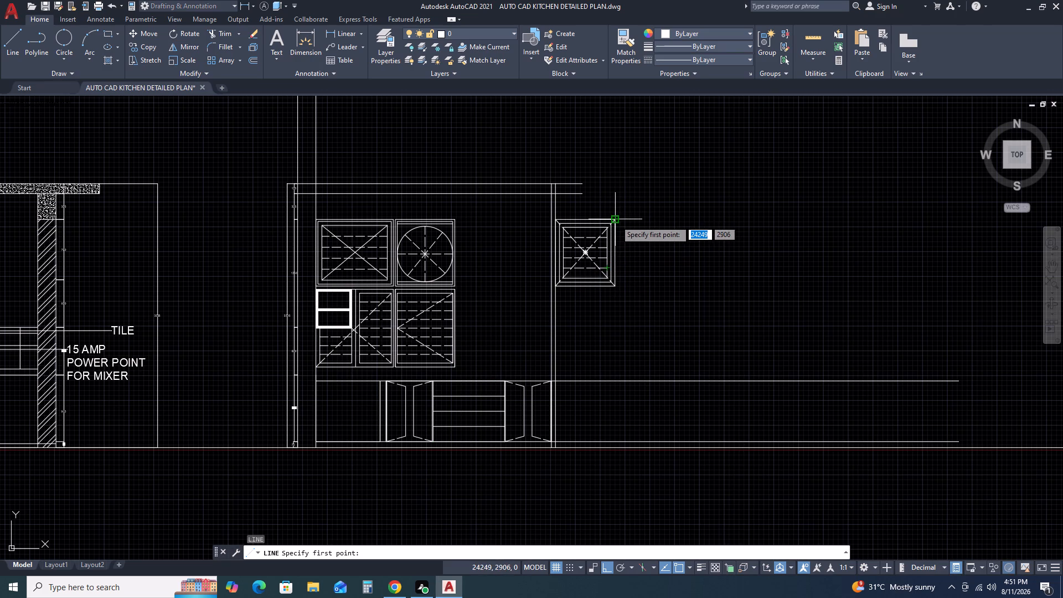
click(616, 220)
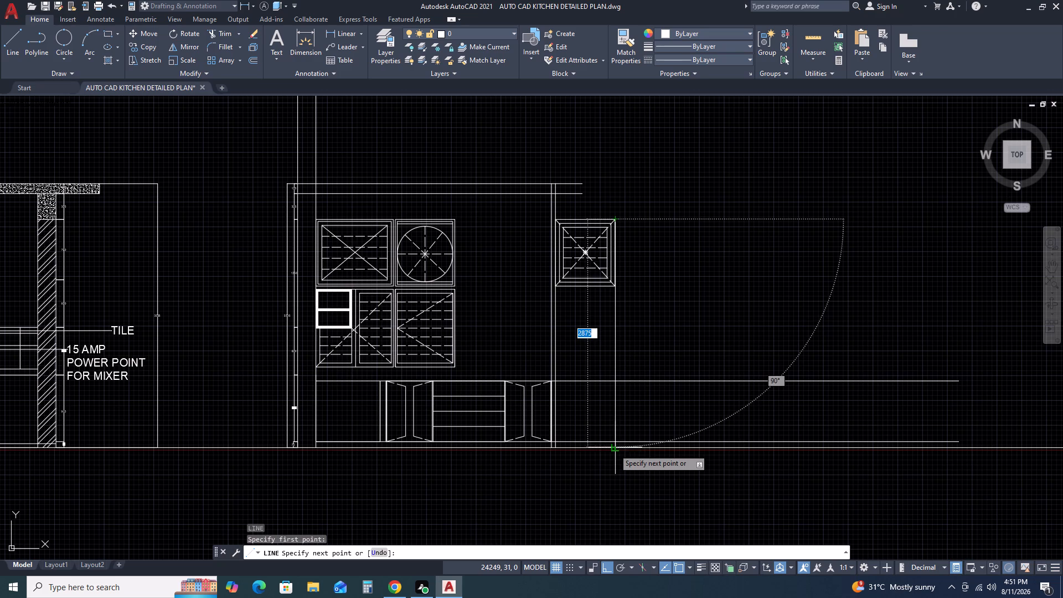
click(614, 449)
key(Escape)
Offset the new vertical line 25 outward, away from the unit.
click(623, 340)
click(598, 348)
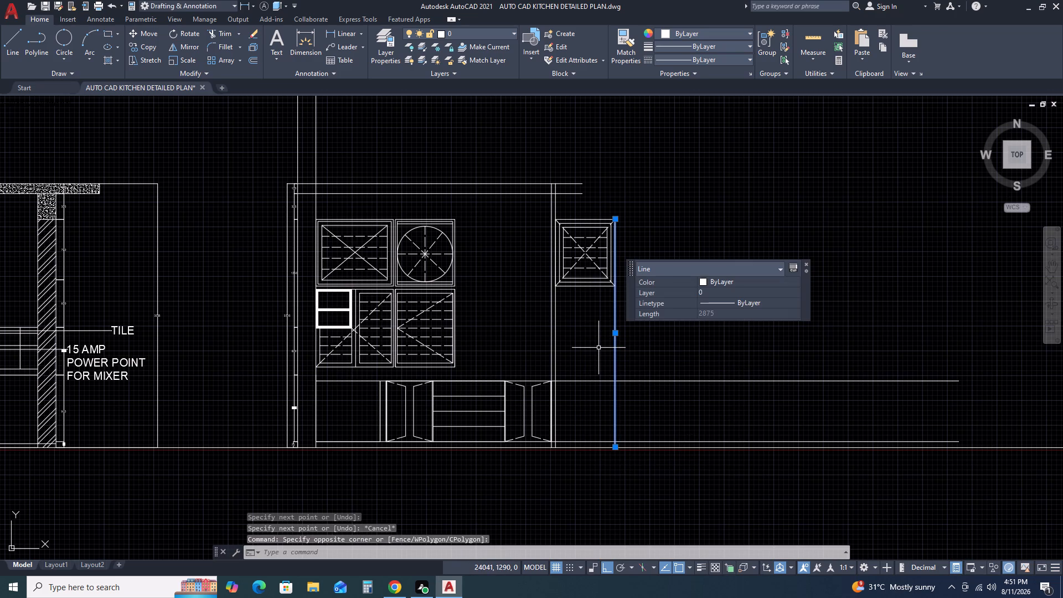
key(o)
key(space)
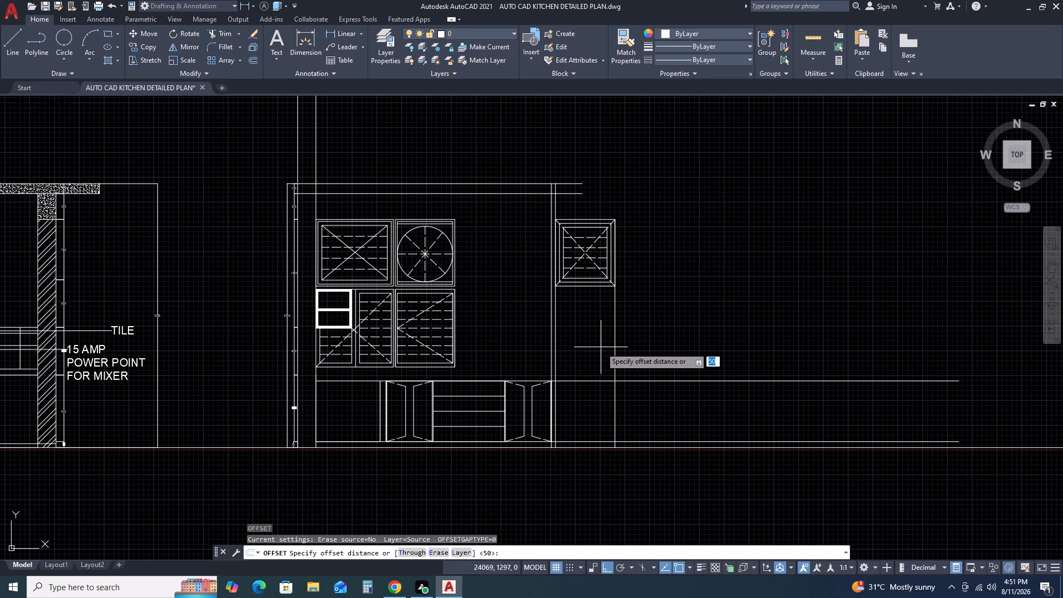
key(2)
key(5)
key(space)
click(620, 338)
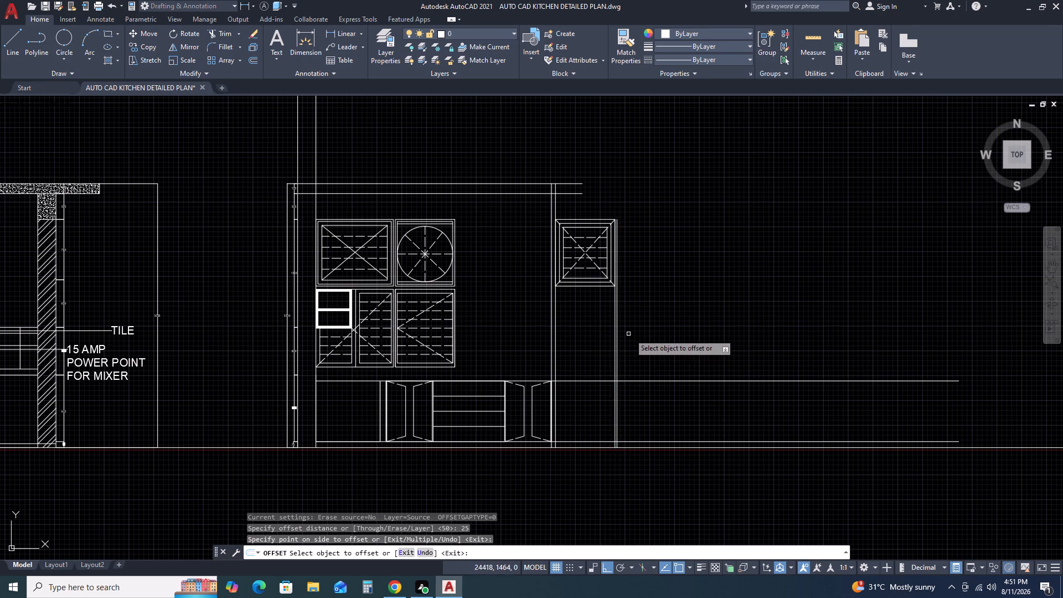
scroll(615, 338, up, 2)
key(Escape)
Offset the outer vertical line another 230 outward to form the wall thickness.
click(620, 337)
click(617, 341)
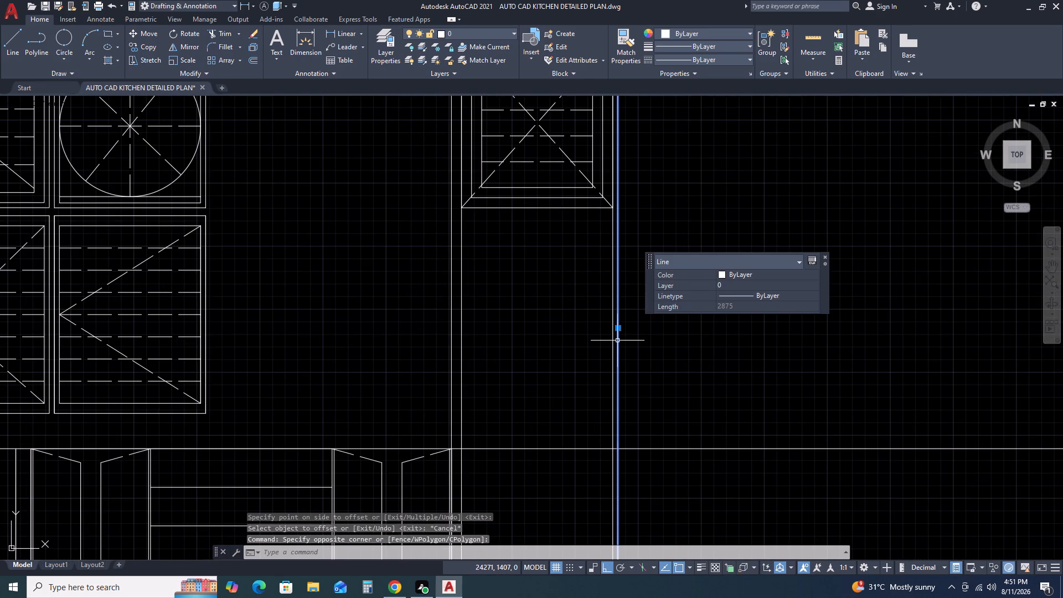
text(O)
key(space)
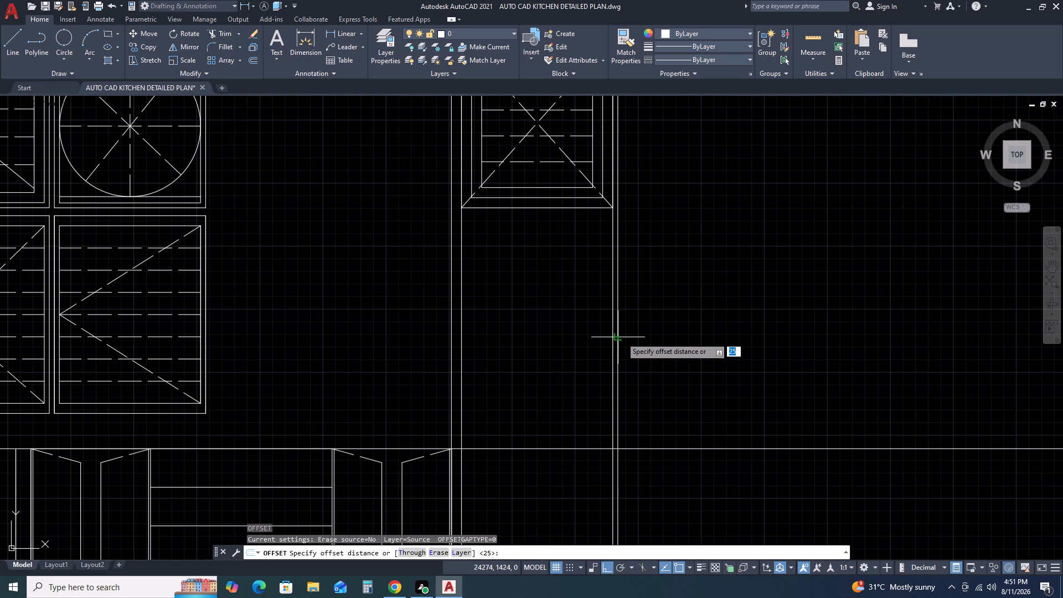
text(230)
key(space)
click(679, 337)
scroll(724, 337, down, 2)
key(Escape)
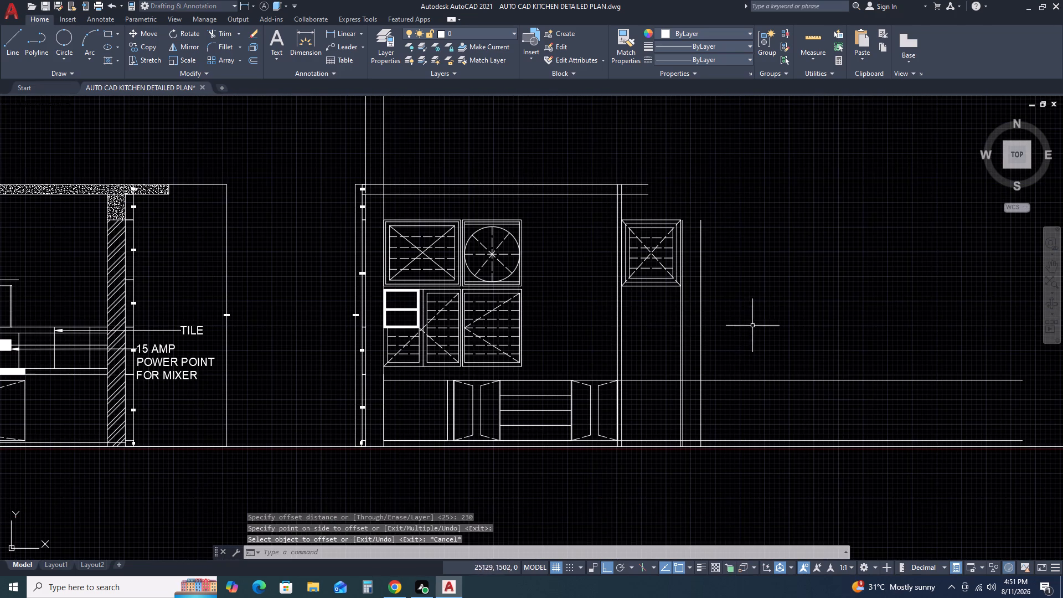
Fillet the lower ceiling line to the wall's inner vertical line and the upper ceiling line to its outer one, with radius 0.
middle_click(738, 256)
middle_click(737, 259)
key(f)
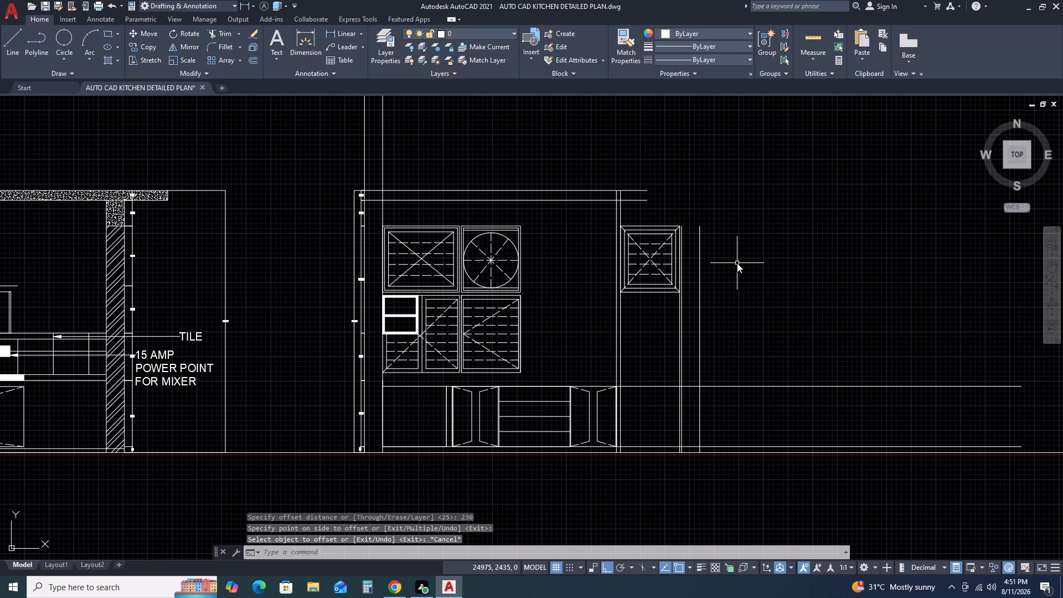
key(space)
click(641, 200)
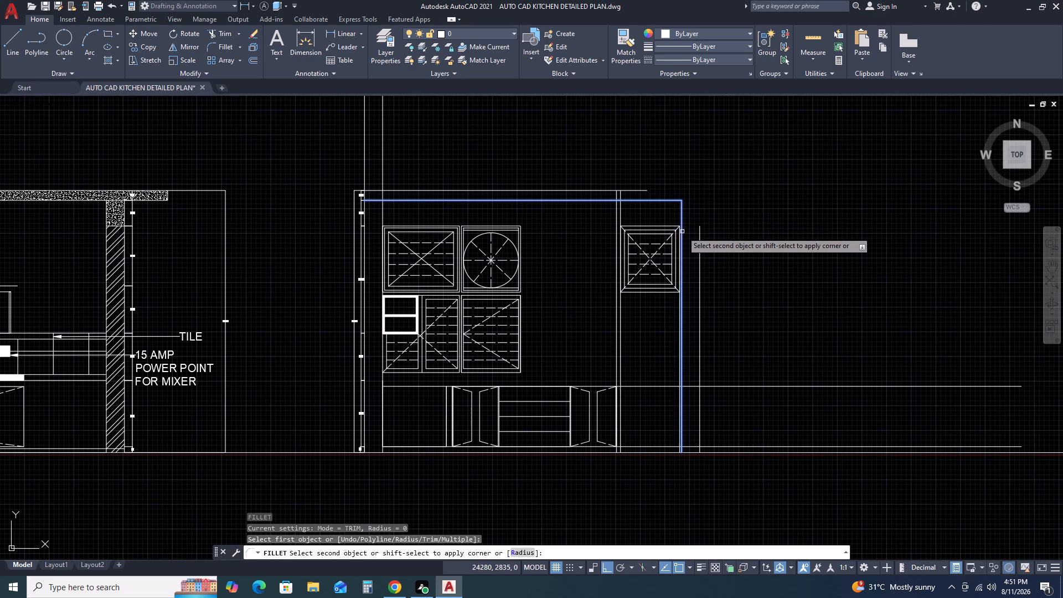
click(683, 231)
key(space)
click(626, 190)
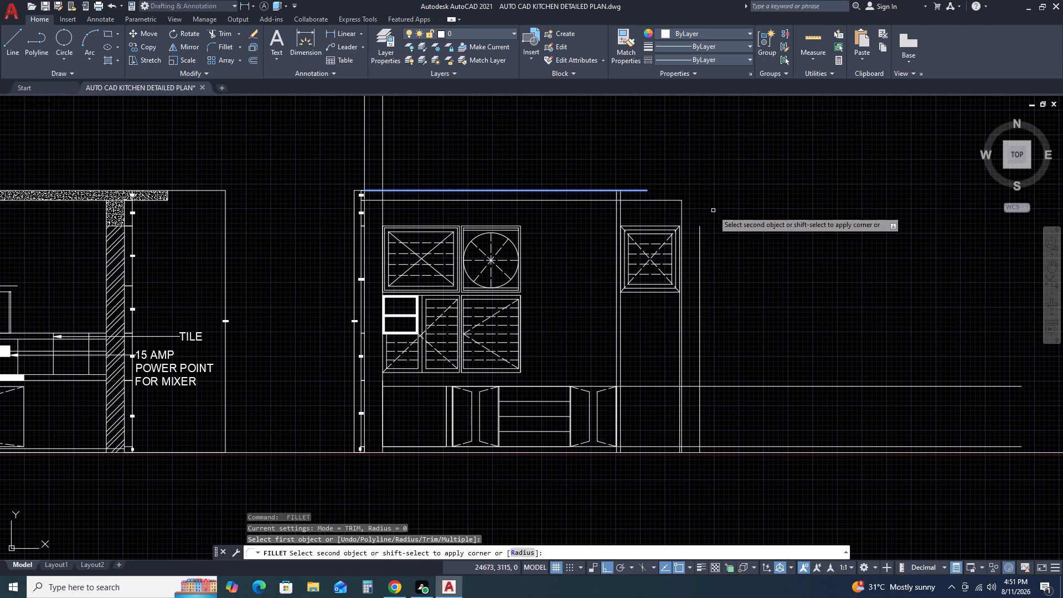
click(700, 236)
key(Escape)
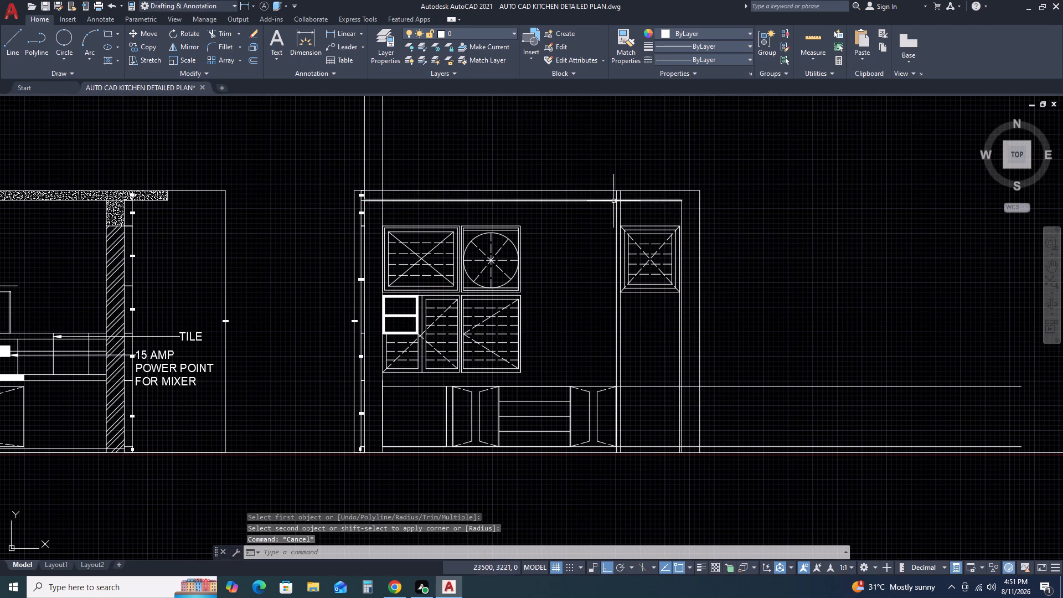
Trim the tall unit's two inner-side vertical lines where they extend above the lower ceiling line.
scroll(603, 208, up, 3)
text(TR)
key(space)
drag(684, 150, 678, 152)
click(600, 168)
key(Escape)
scroll(760, 163, down, 2)
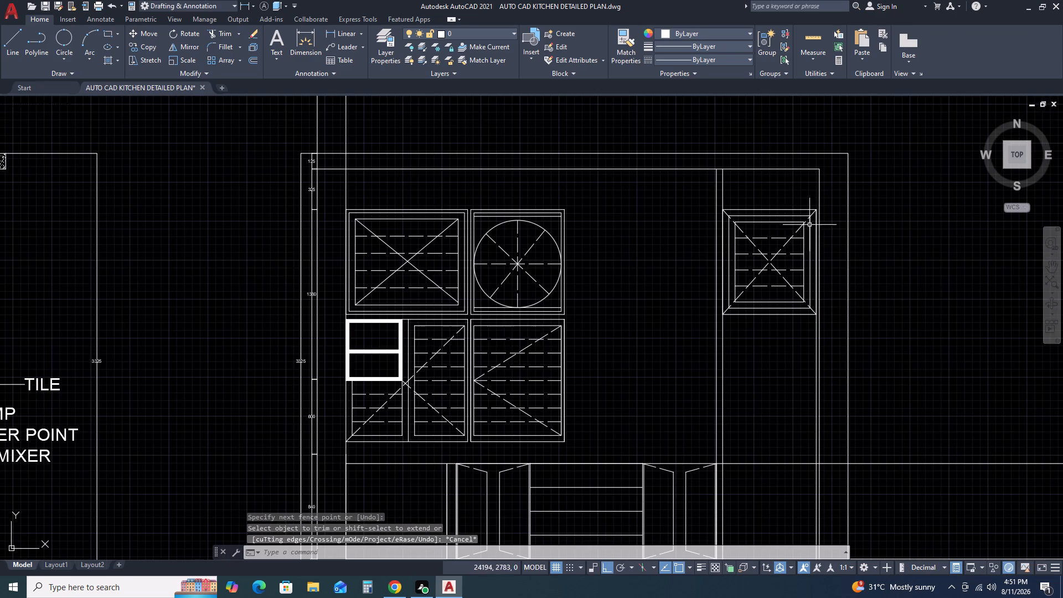
Fillet the unit's outer top edge to the outer vertical line and the frame's top edge to the inner one, with radius 0.
scroll(742, 204, up, 2)
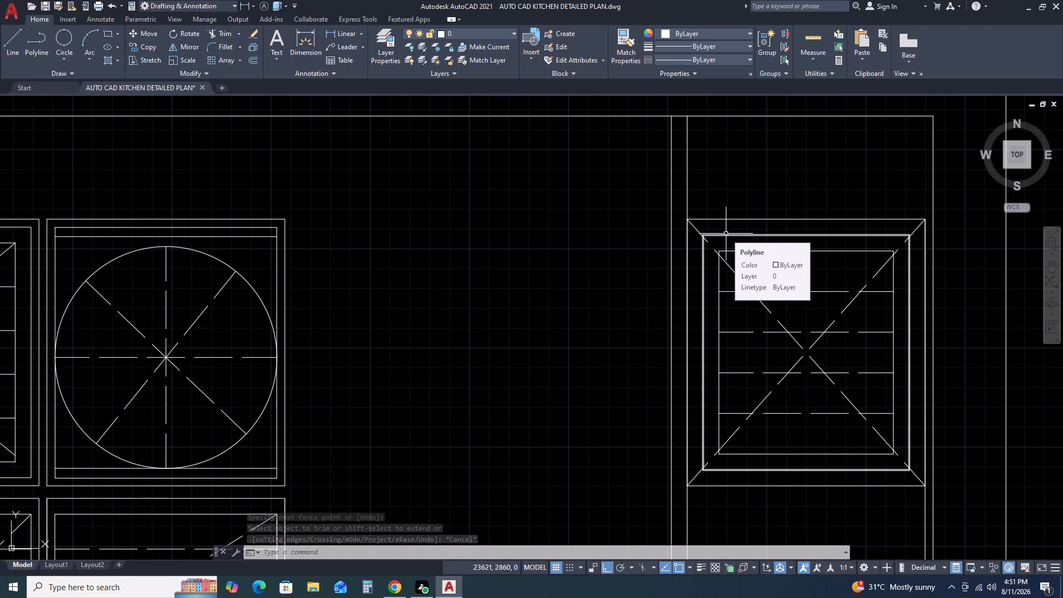
text(F)
key(space)
click(722, 219)
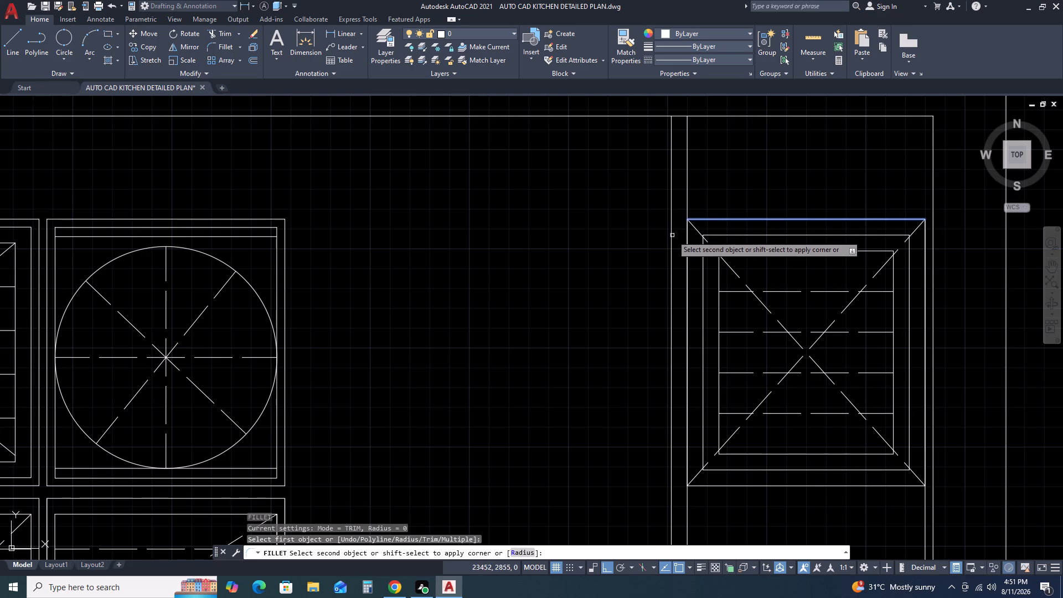
click(668, 244)
click(670, 240)
key(space)
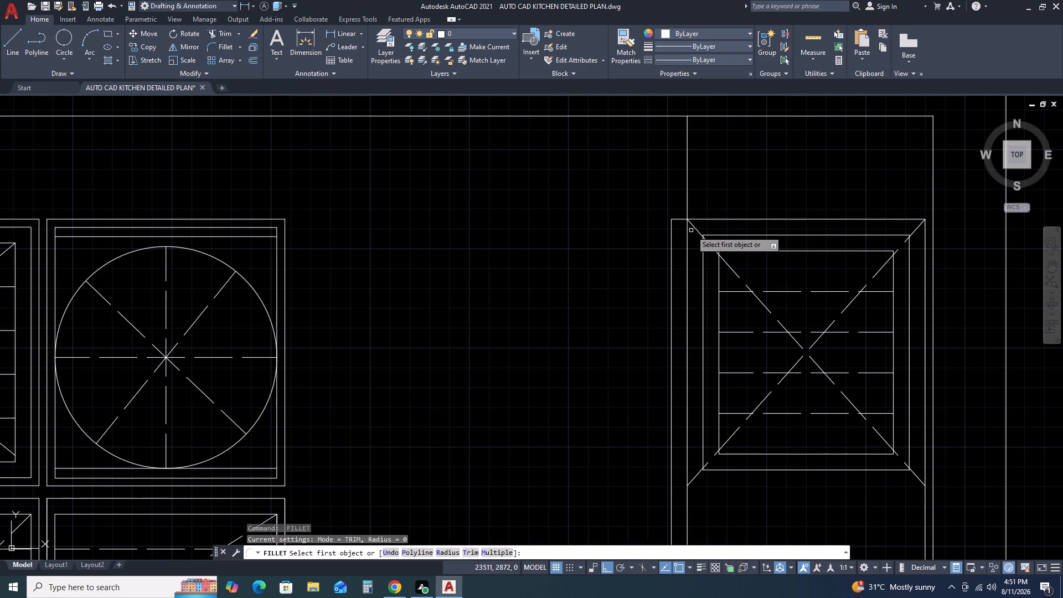
click(687, 239)
click(711, 235)
key(Escape)
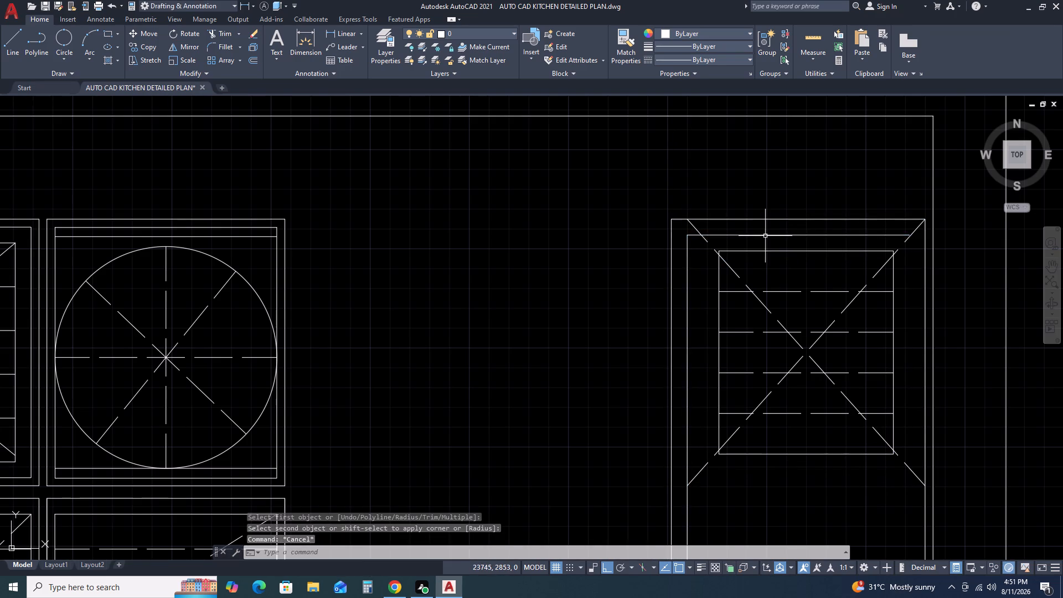
Draw a 750 long horizontal line closing the upper unit's bottom between the lower ends of the dashed diagonals.
scroll(766, 236, down, 3)
scroll(785, 308, up, 3)
text(L)
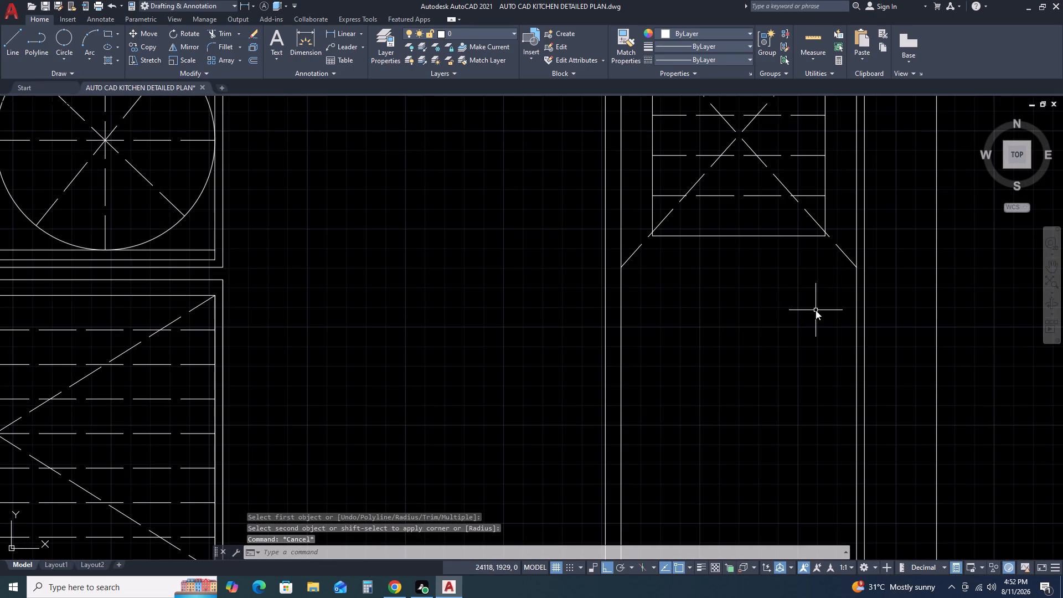
key(space)
click(856, 272)
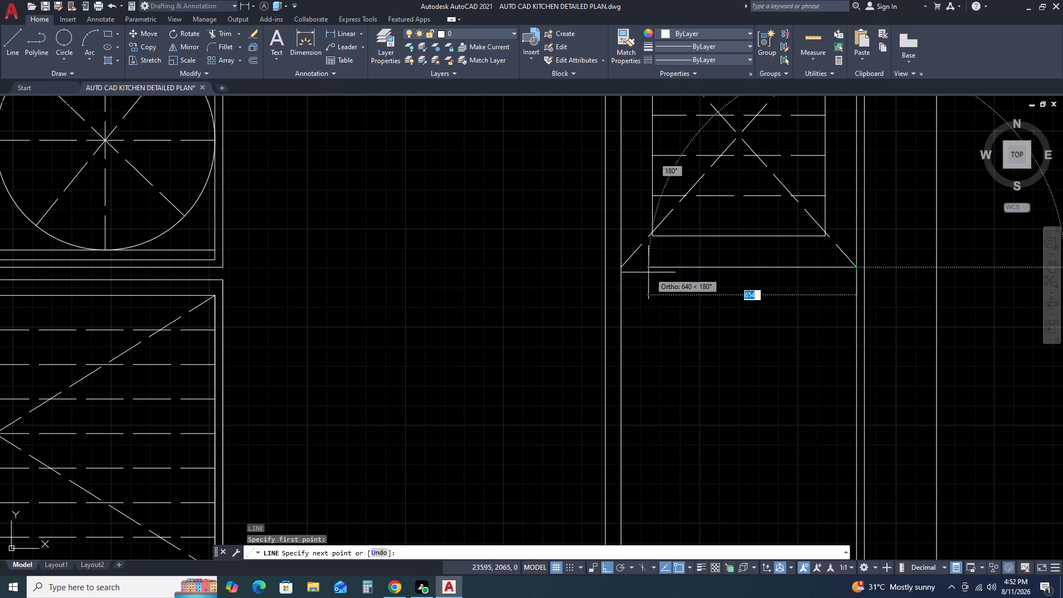
click(621, 271)
key(Escape)
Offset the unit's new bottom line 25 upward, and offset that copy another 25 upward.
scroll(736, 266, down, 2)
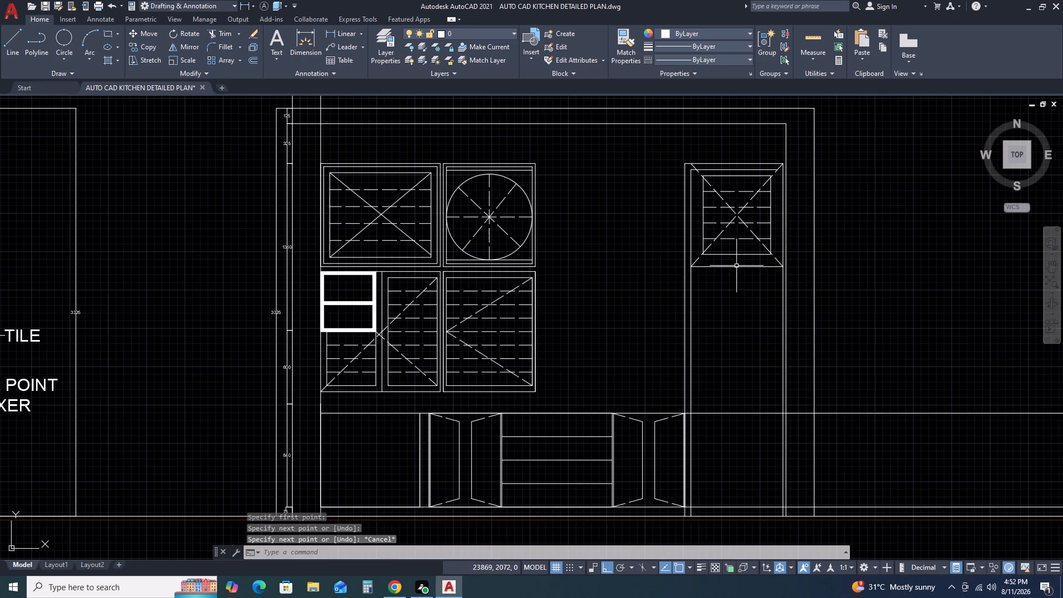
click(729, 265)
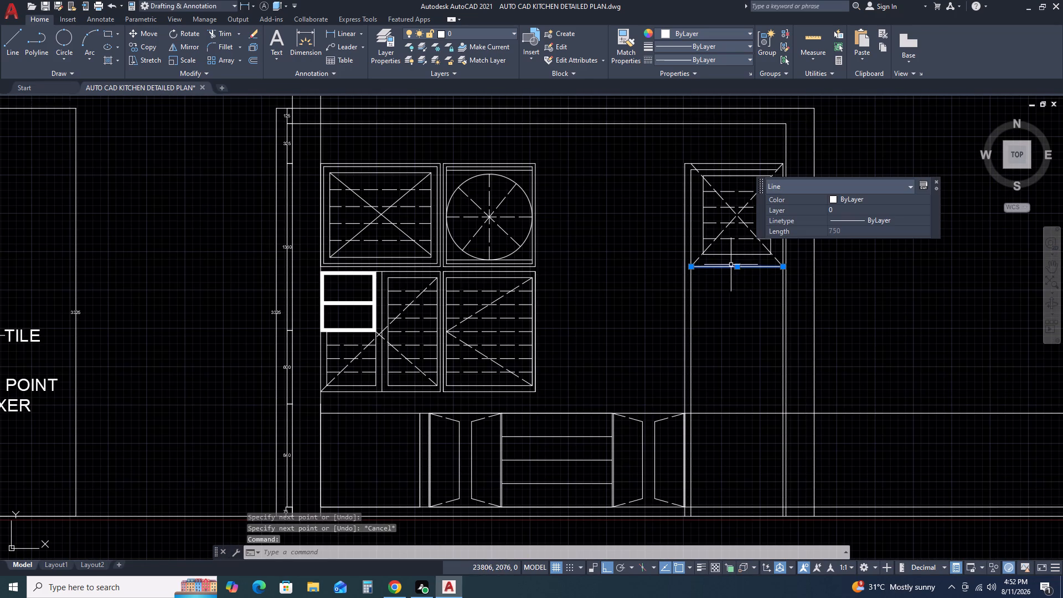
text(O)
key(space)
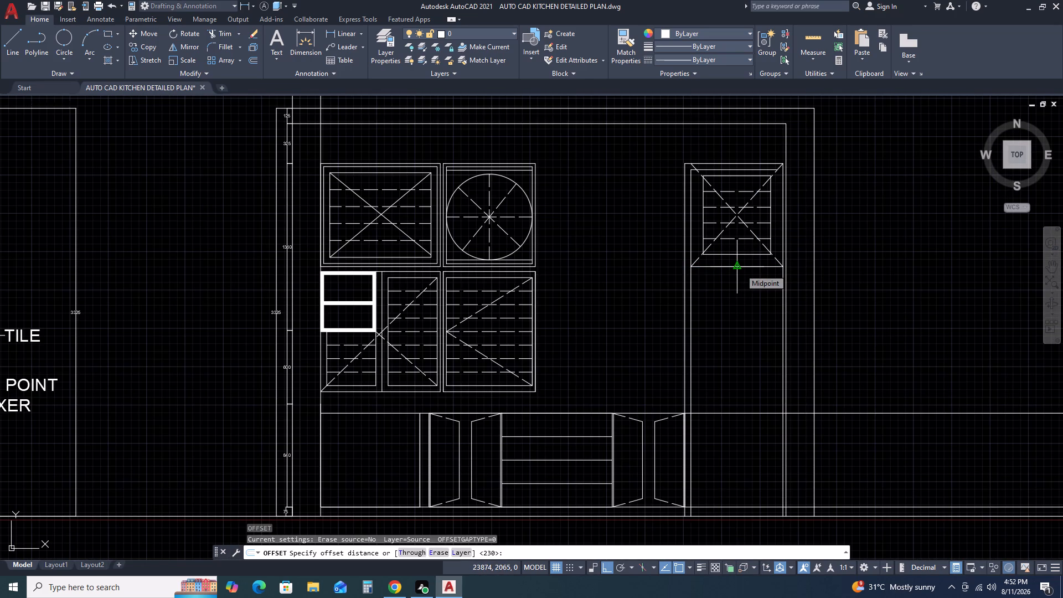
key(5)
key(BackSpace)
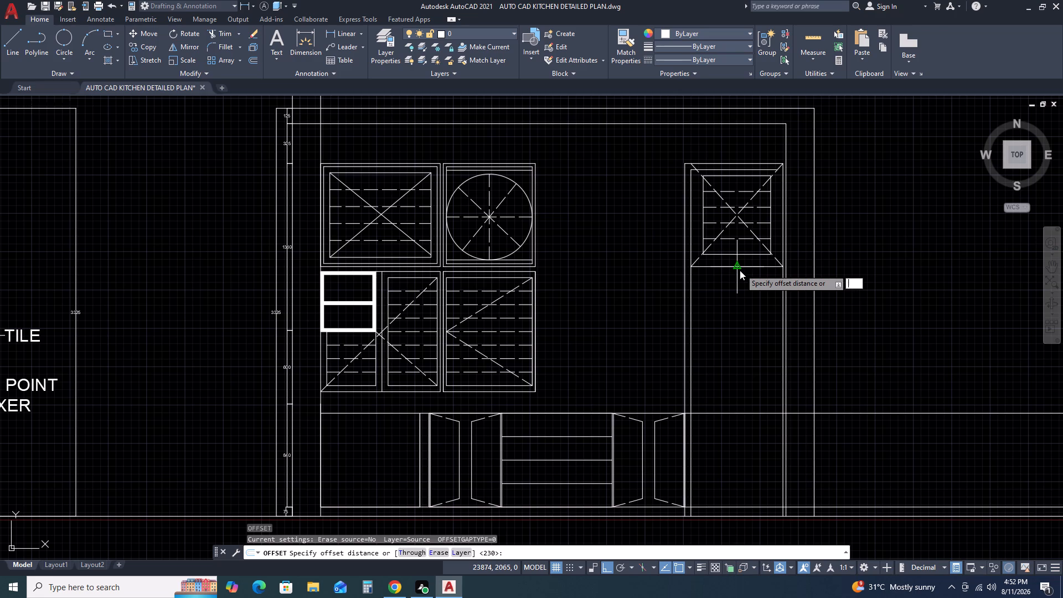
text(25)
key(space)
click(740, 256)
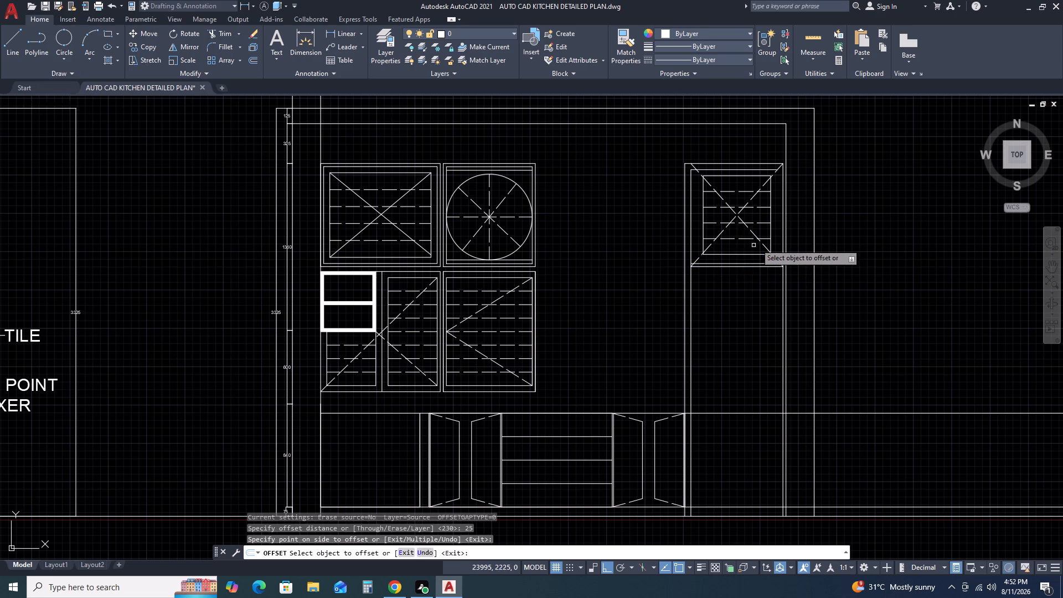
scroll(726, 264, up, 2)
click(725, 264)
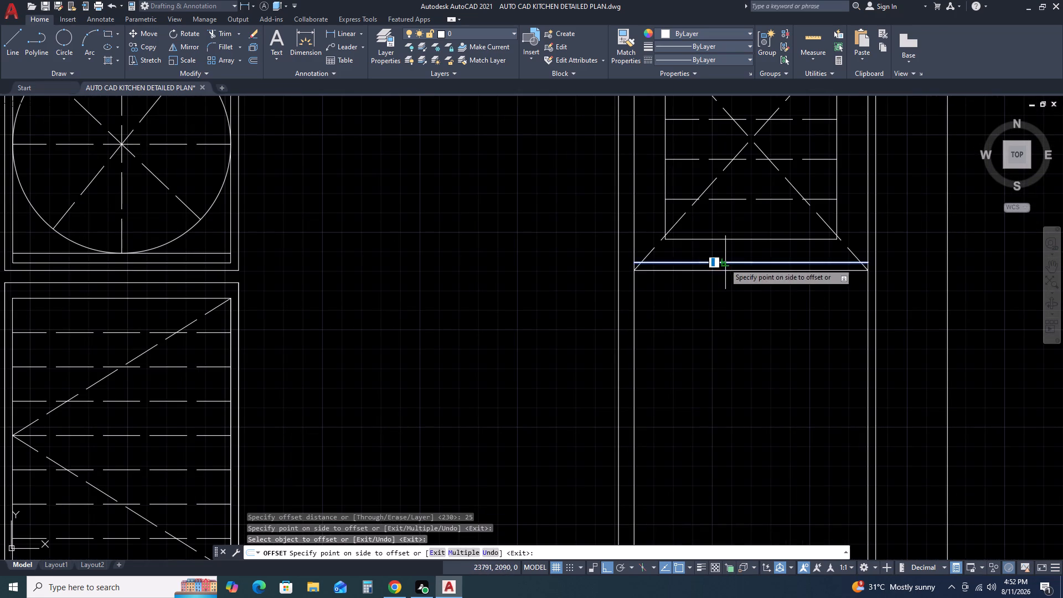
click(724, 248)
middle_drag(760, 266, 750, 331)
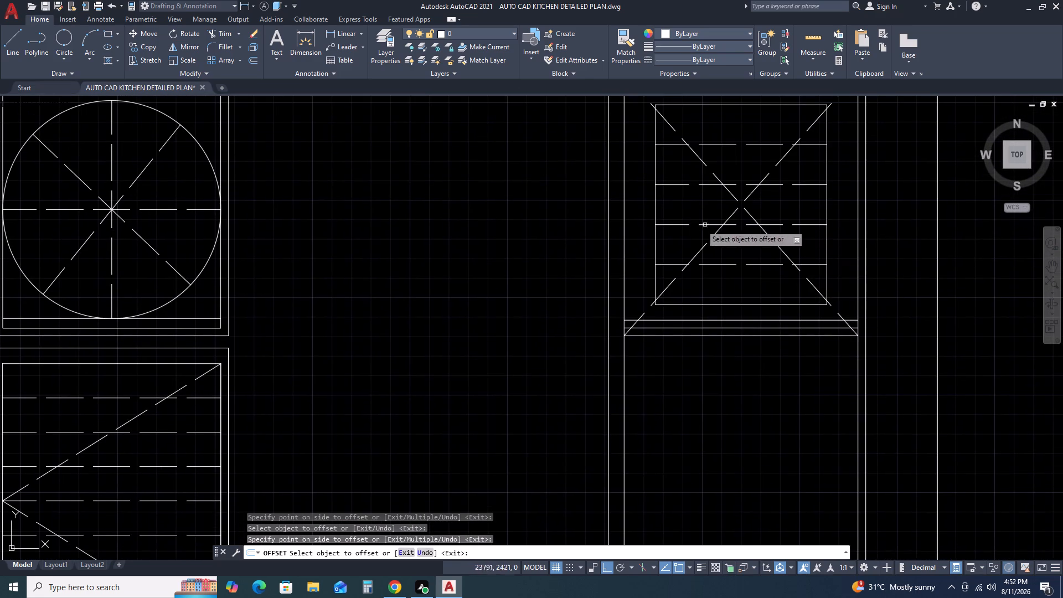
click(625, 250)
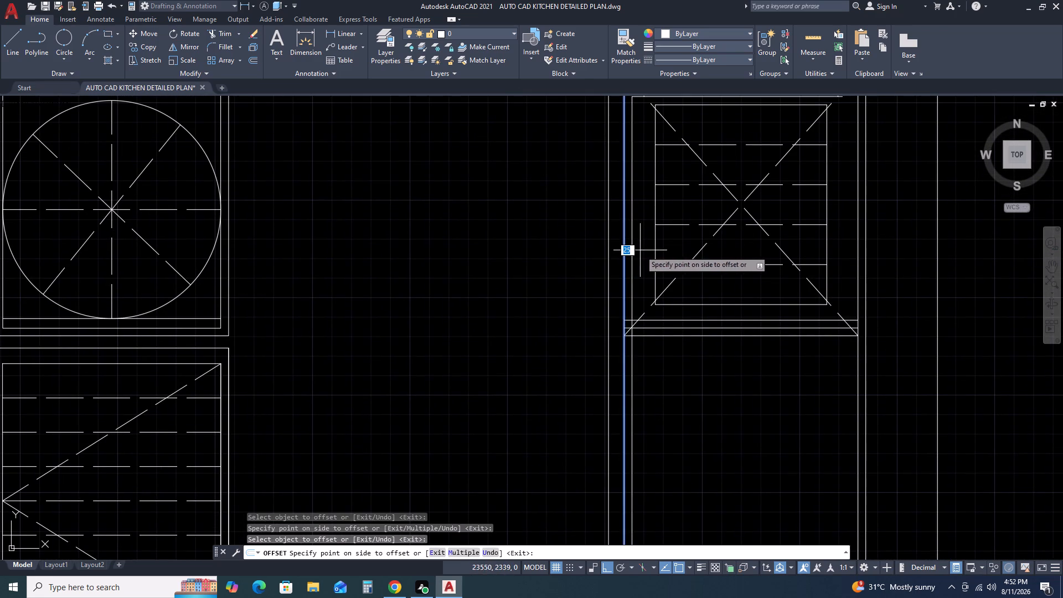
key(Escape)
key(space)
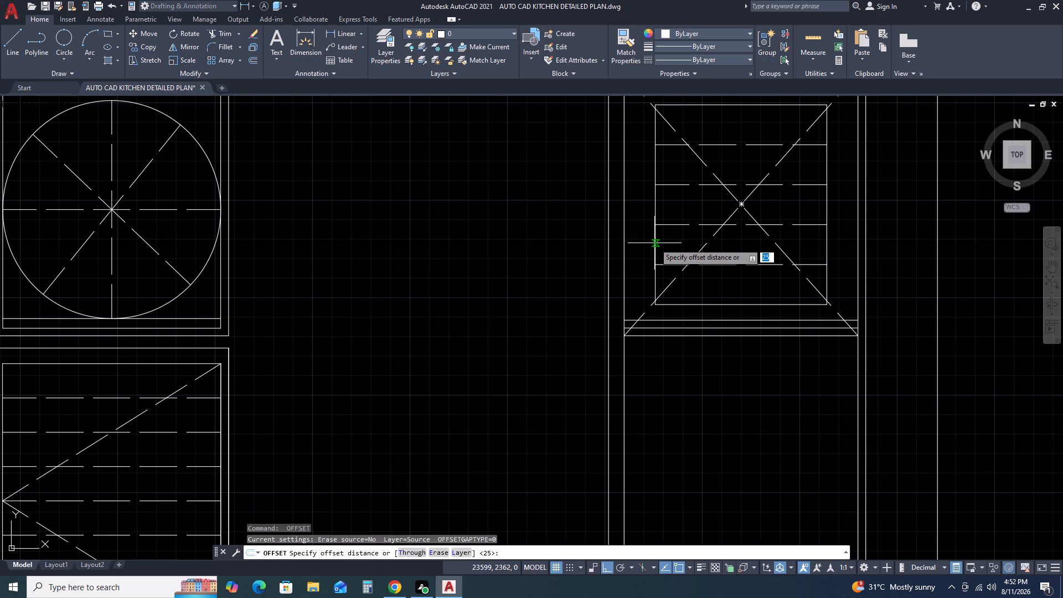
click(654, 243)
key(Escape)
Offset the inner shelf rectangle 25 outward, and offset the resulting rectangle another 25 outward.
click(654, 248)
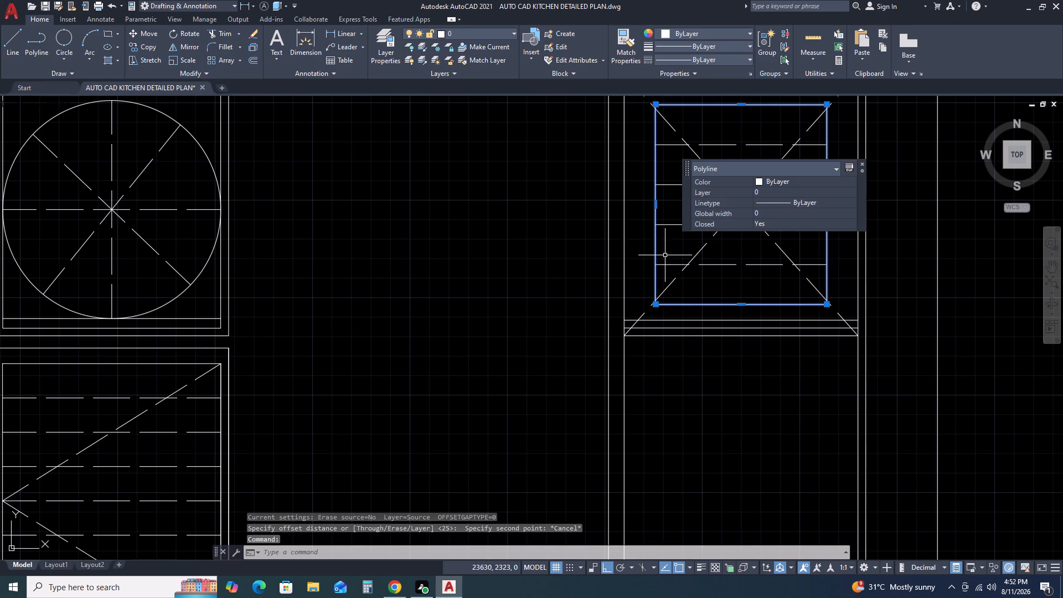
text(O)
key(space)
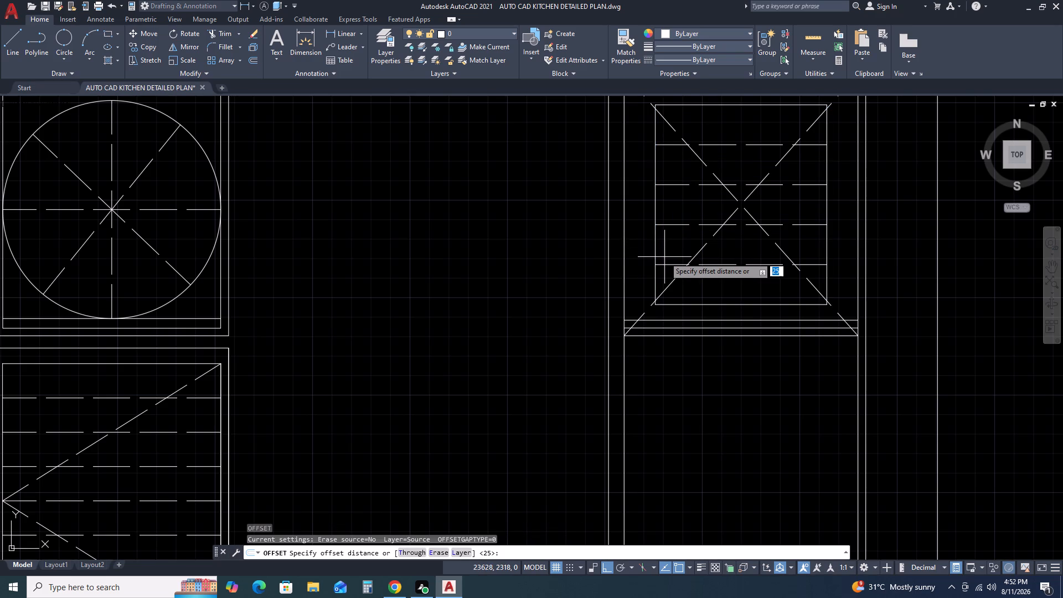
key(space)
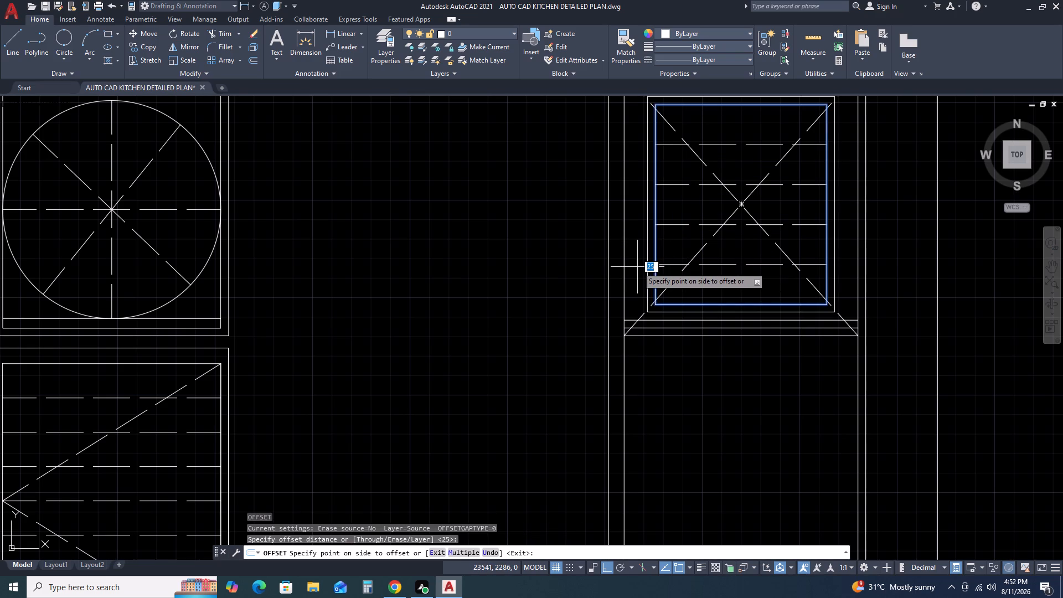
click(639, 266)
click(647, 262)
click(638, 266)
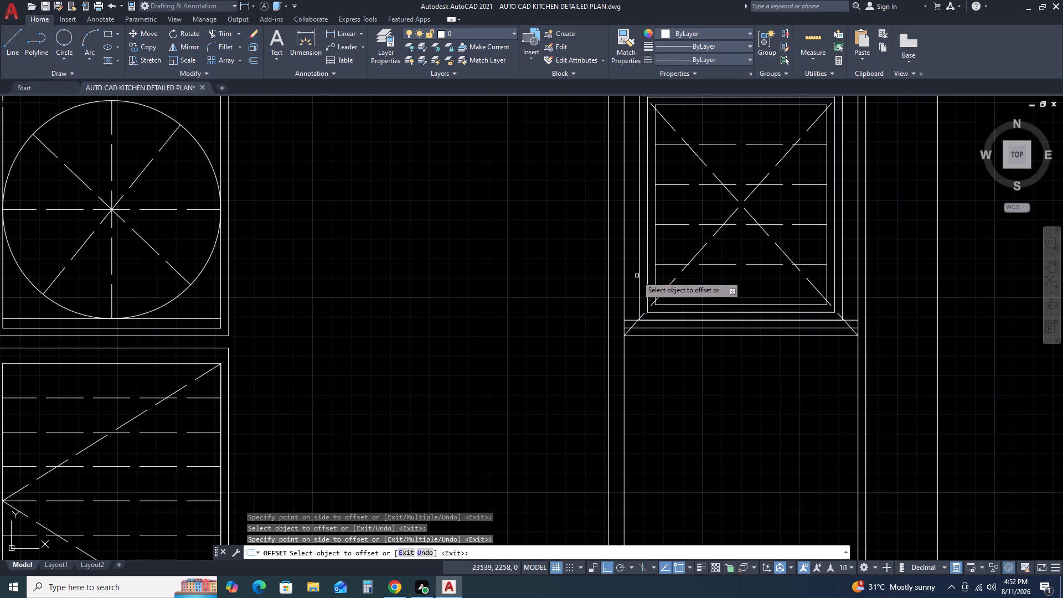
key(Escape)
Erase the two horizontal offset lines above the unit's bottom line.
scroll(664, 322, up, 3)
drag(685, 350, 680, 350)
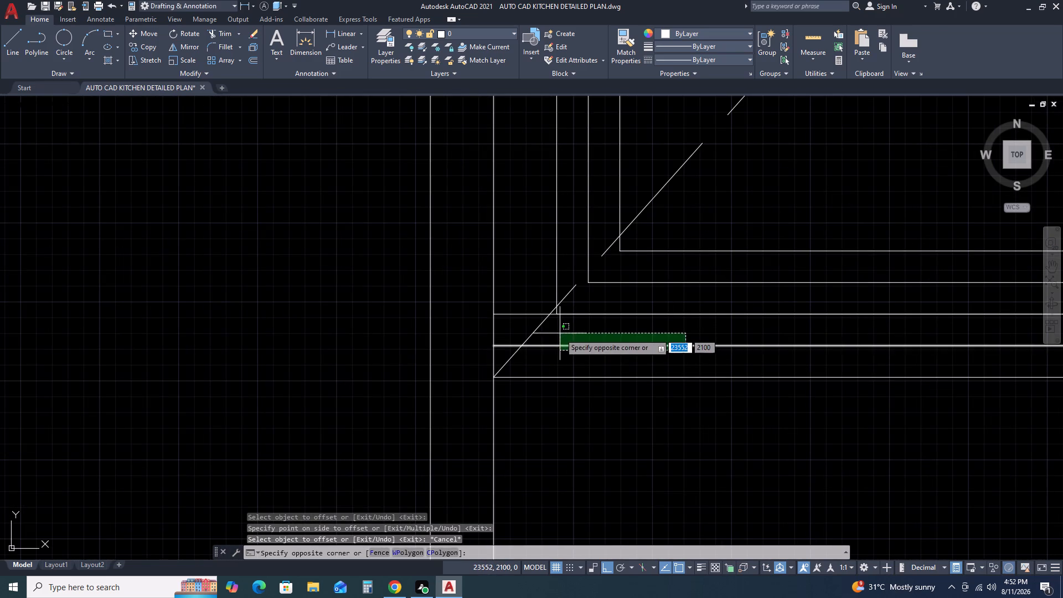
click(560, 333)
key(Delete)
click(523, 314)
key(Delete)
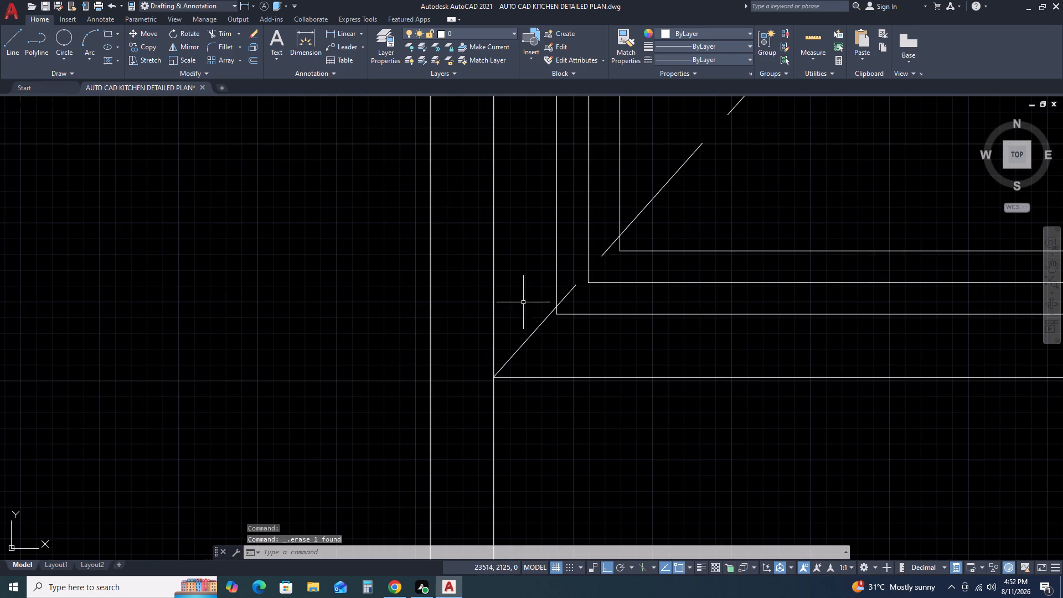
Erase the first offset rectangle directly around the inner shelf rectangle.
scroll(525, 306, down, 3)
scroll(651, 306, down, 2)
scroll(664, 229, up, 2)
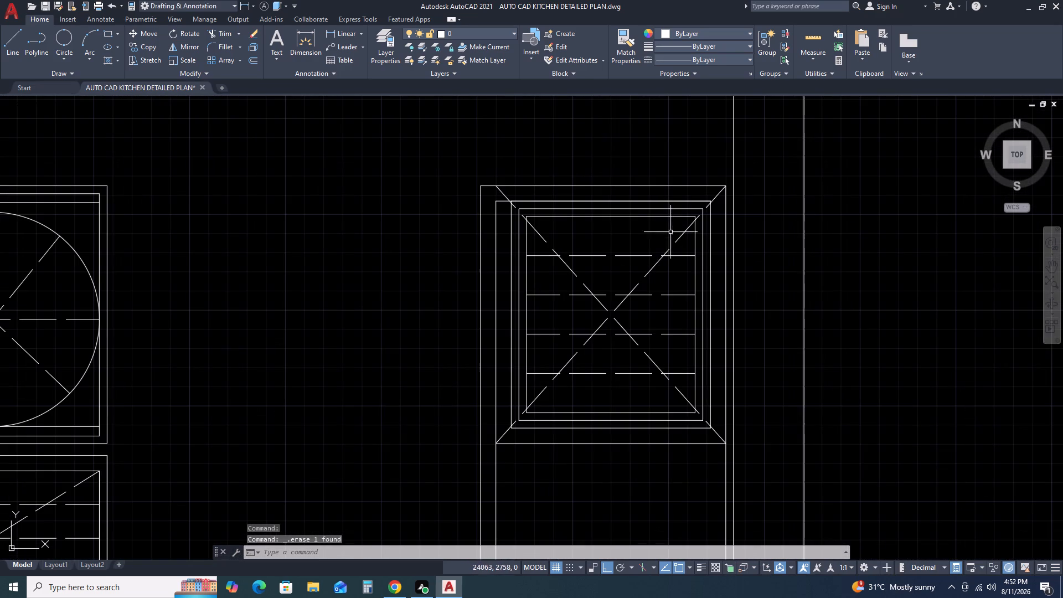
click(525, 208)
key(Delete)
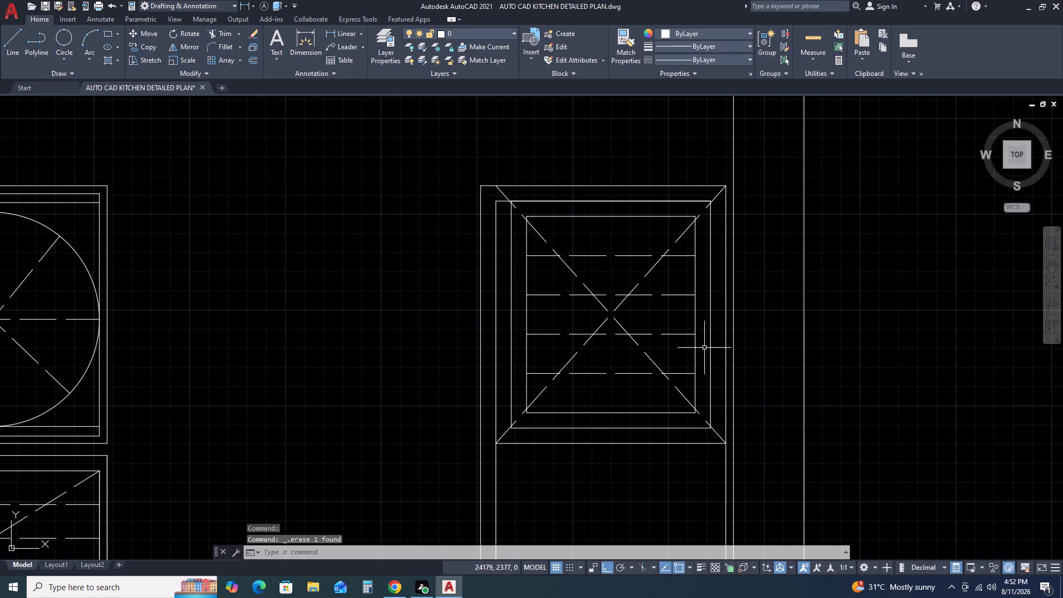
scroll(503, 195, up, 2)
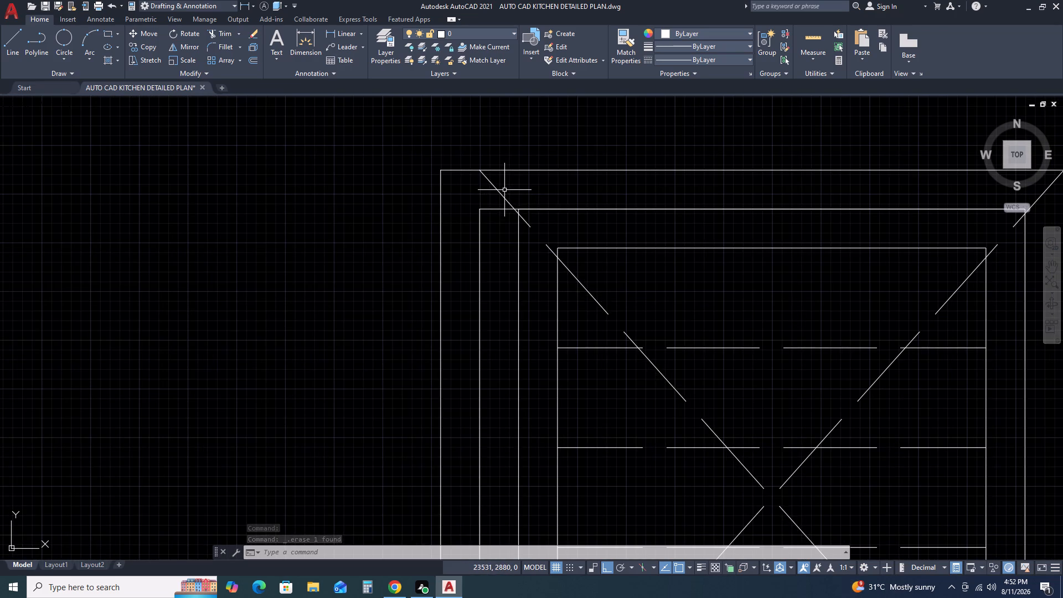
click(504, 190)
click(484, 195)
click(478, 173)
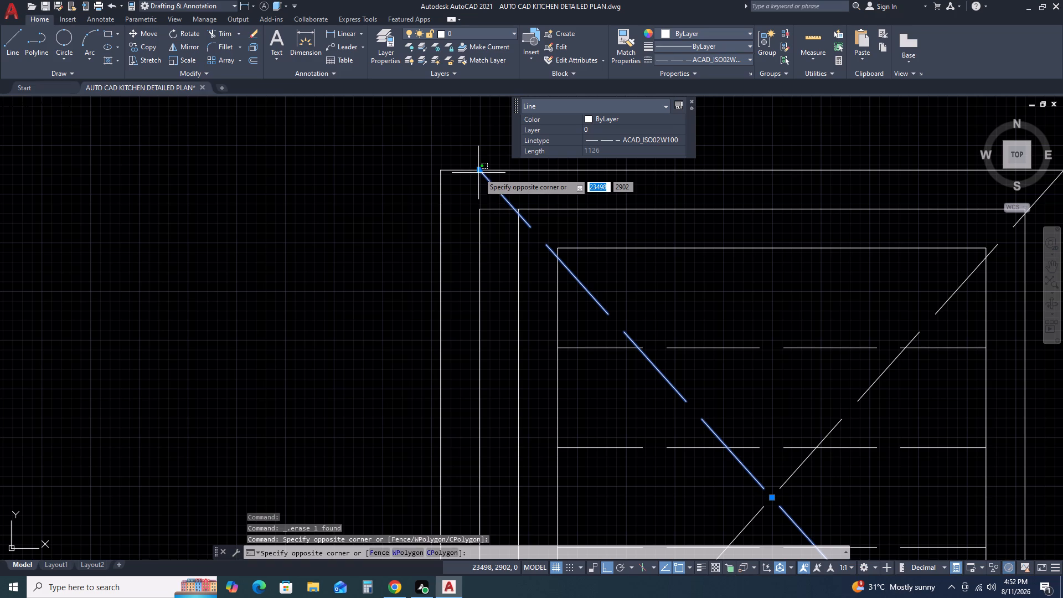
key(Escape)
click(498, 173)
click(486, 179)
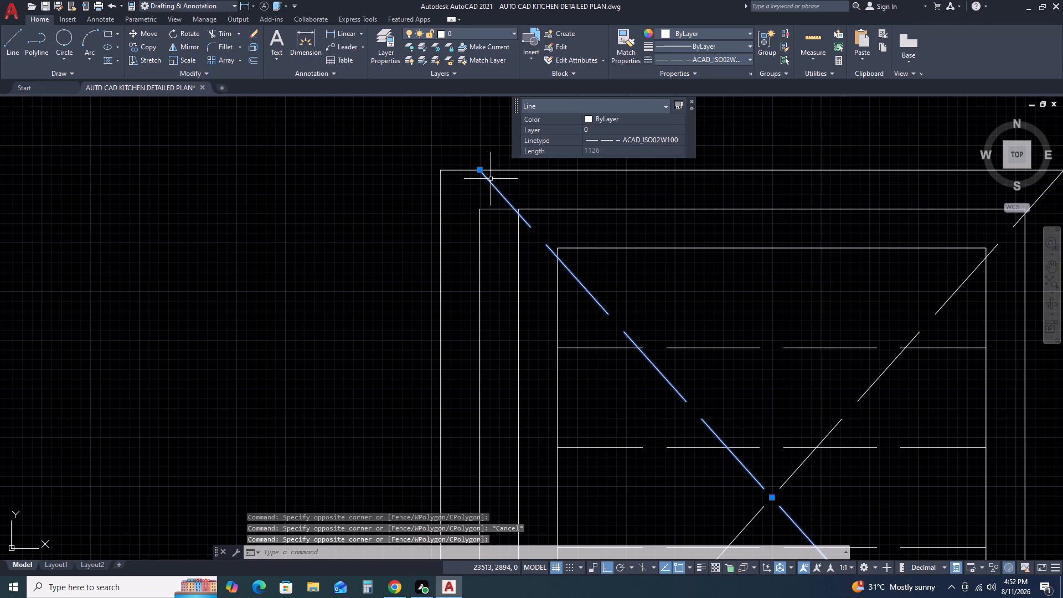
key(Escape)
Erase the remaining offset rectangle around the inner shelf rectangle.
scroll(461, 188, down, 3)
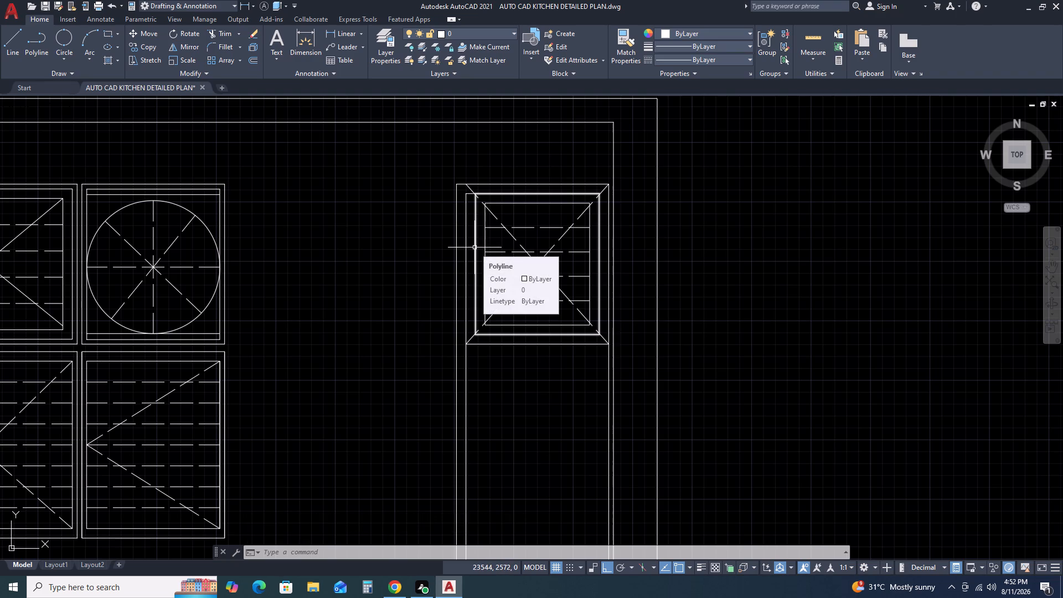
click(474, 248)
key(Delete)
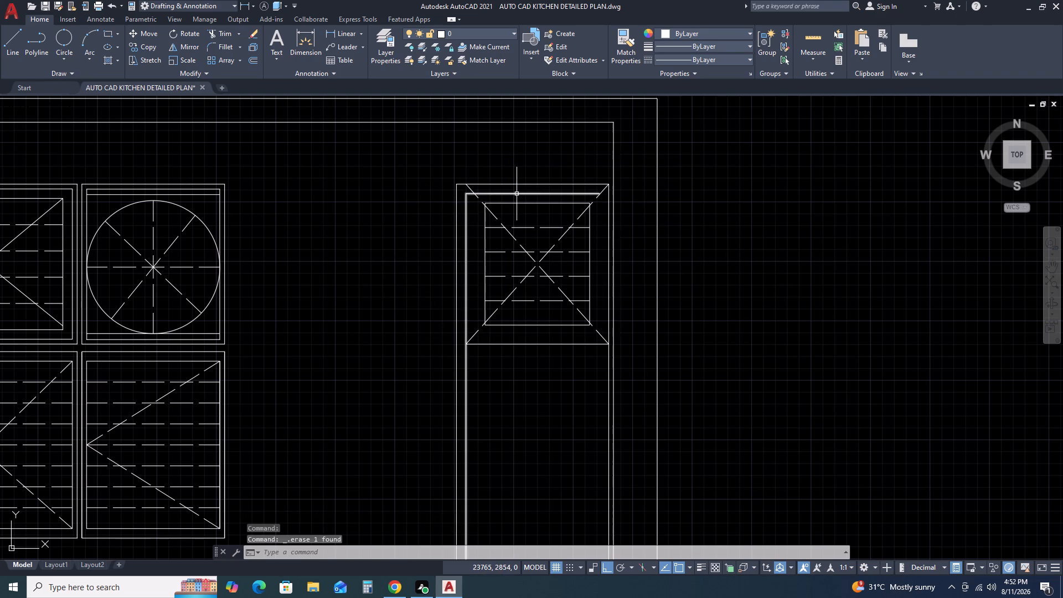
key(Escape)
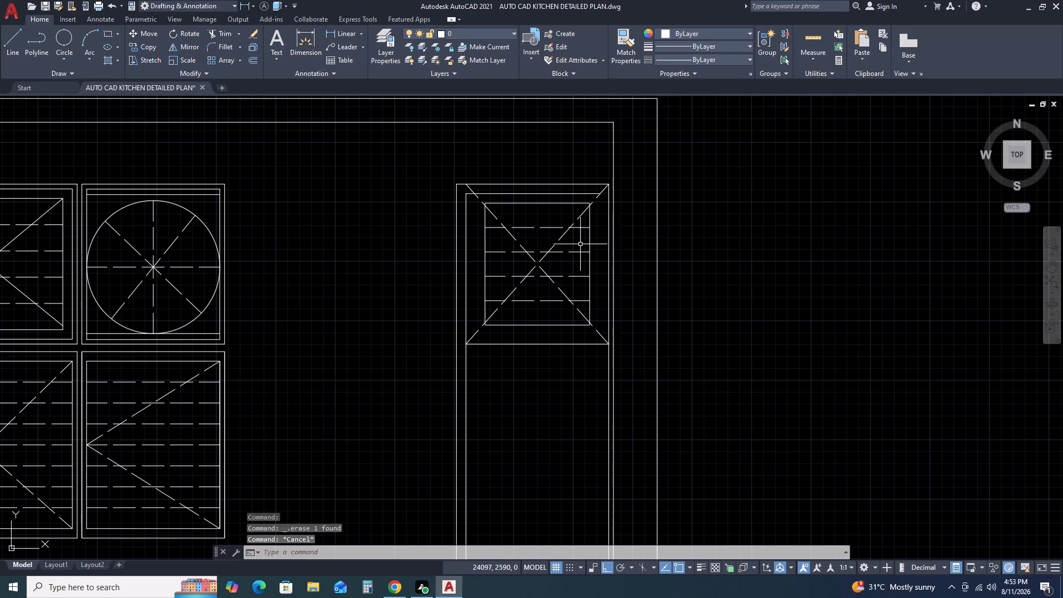
Stretch the open end of the frame's top line to the unit's vertical side line next to the end wall.
click(584, 195)
middle_drag(585, 202, 564, 281)
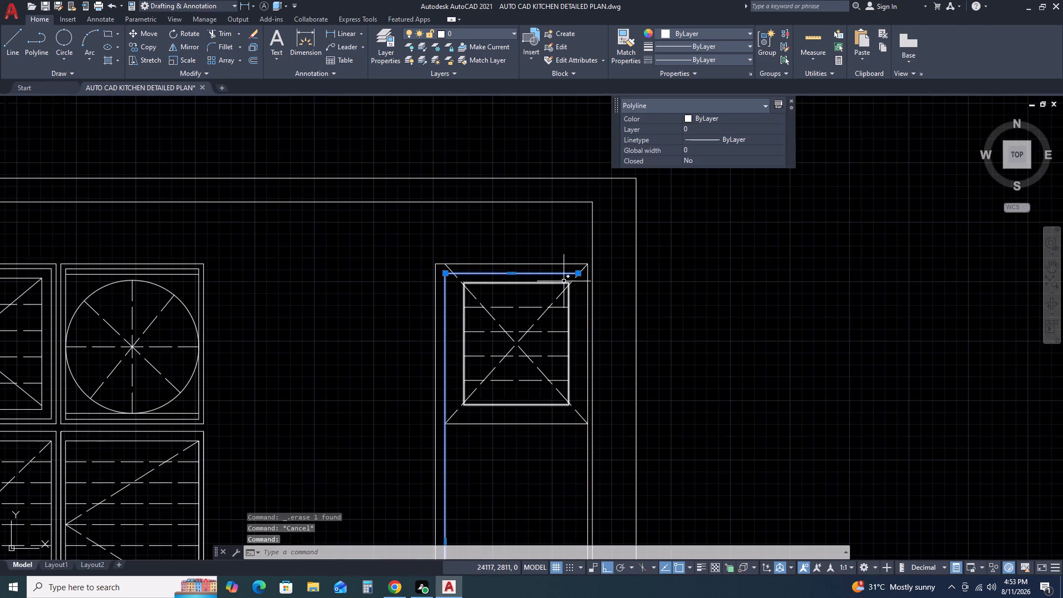
scroll(576, 272, up, 2)
click(576, 272)
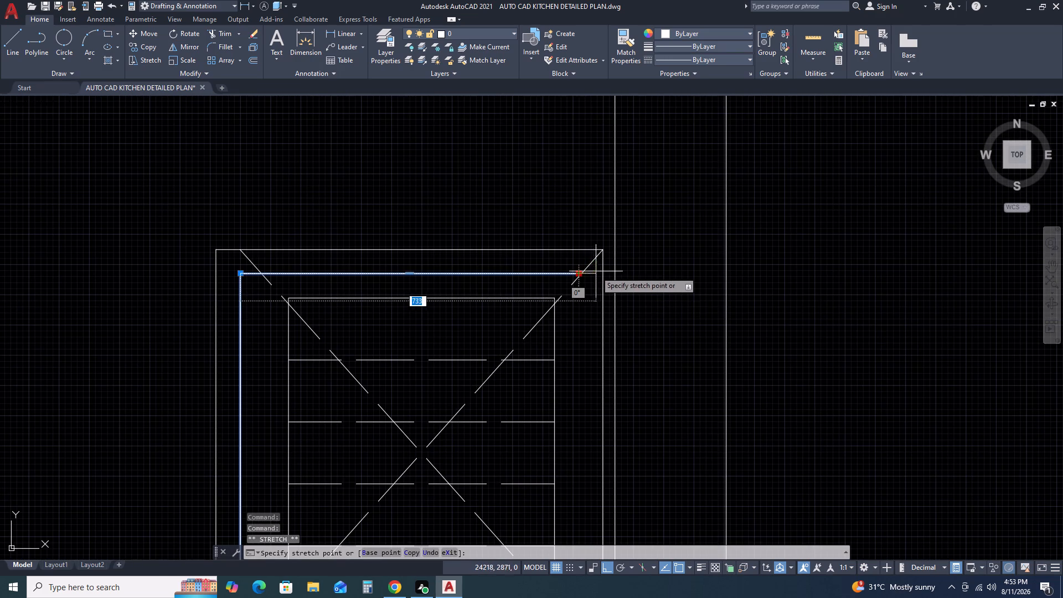
click(600, 271)
key(Escape)
scroll(563, 275, down, 2)
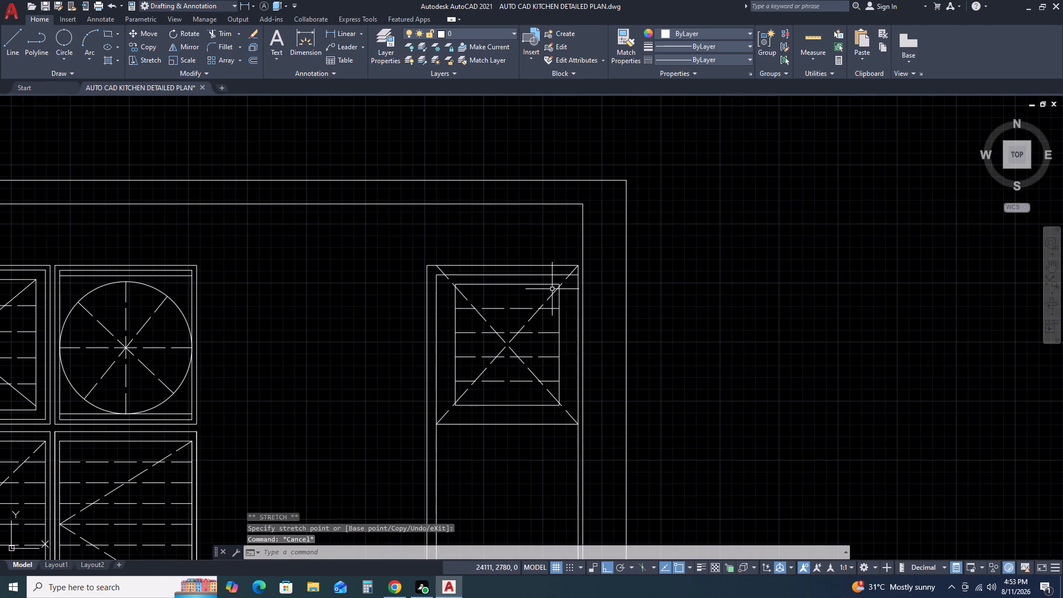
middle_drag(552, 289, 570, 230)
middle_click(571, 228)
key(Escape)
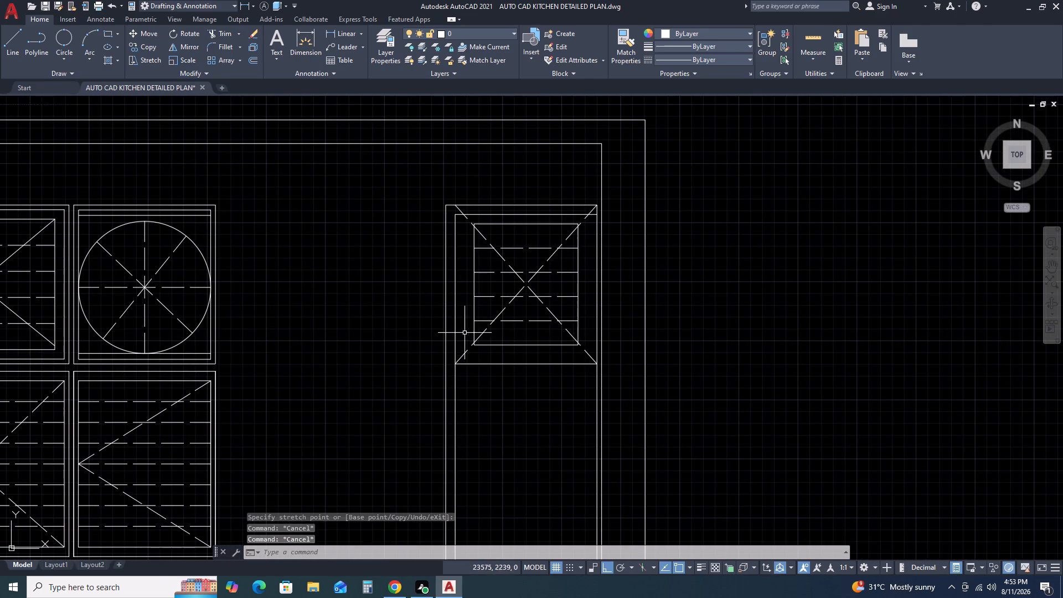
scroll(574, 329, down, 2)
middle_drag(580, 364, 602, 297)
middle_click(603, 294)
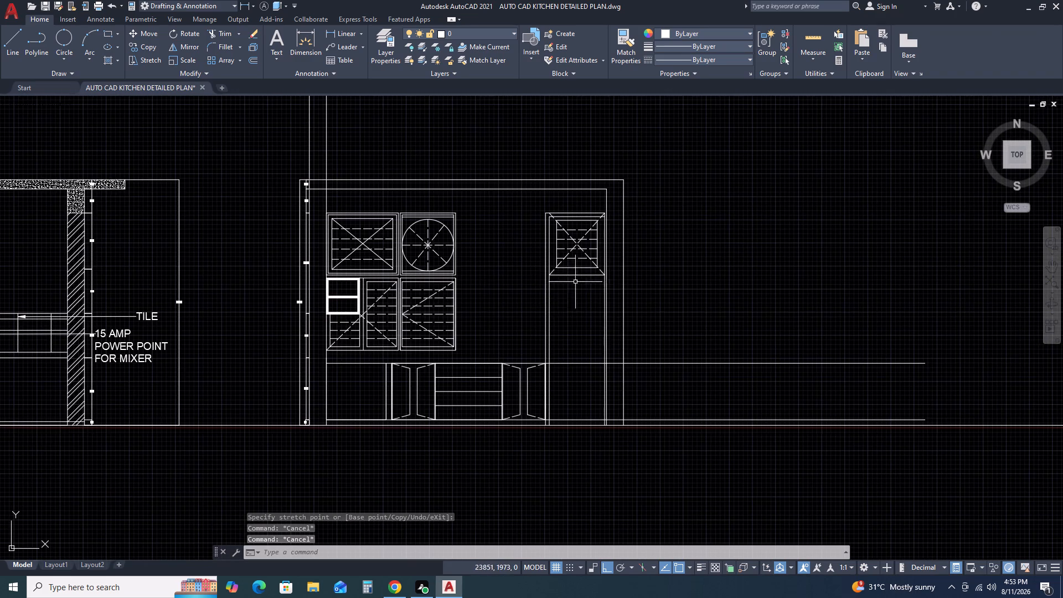
Draw a horizontal line from the end wall's inner top corner outward past the wall, extending the ceiling underside line.
scroll(560, 283, up, 2)
middle_drag(586, 211, 586, 281)
middle_click(586, 310)
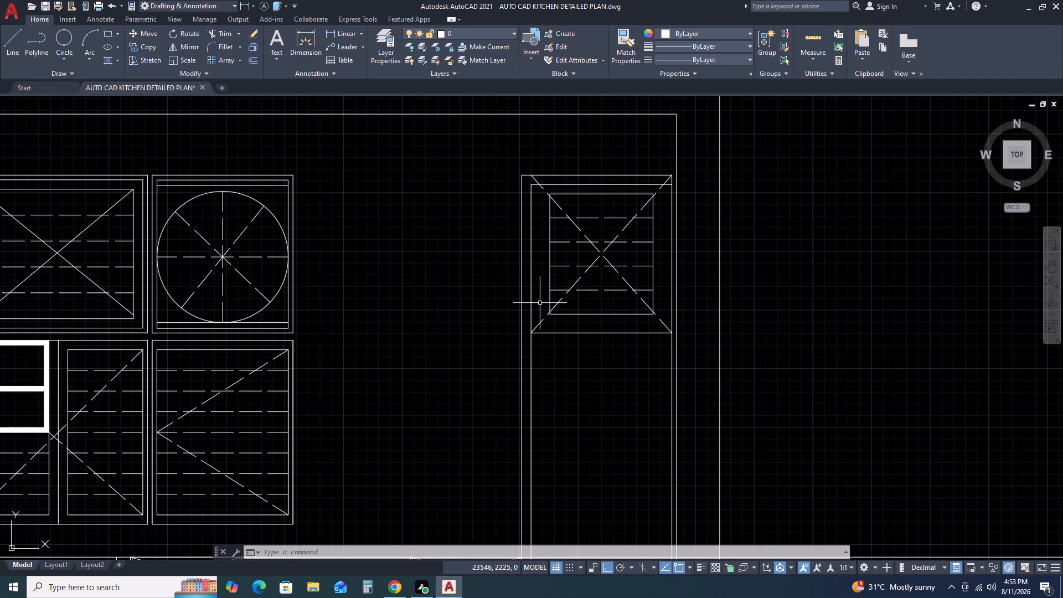
scroll(677, 315, down, 3)
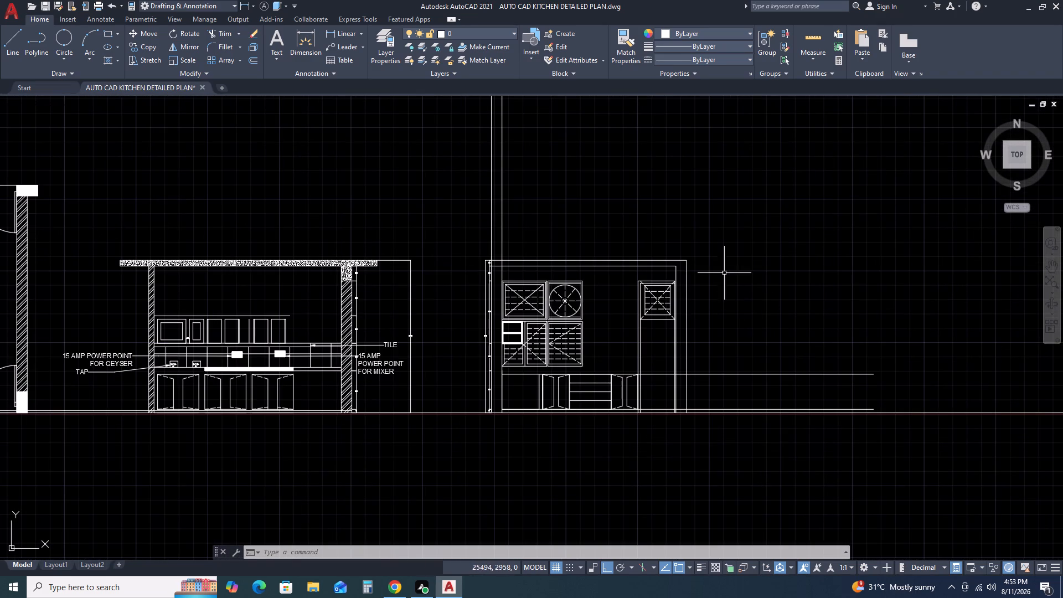
scroll(685, 264, up, 2)
text(L)
key(space)
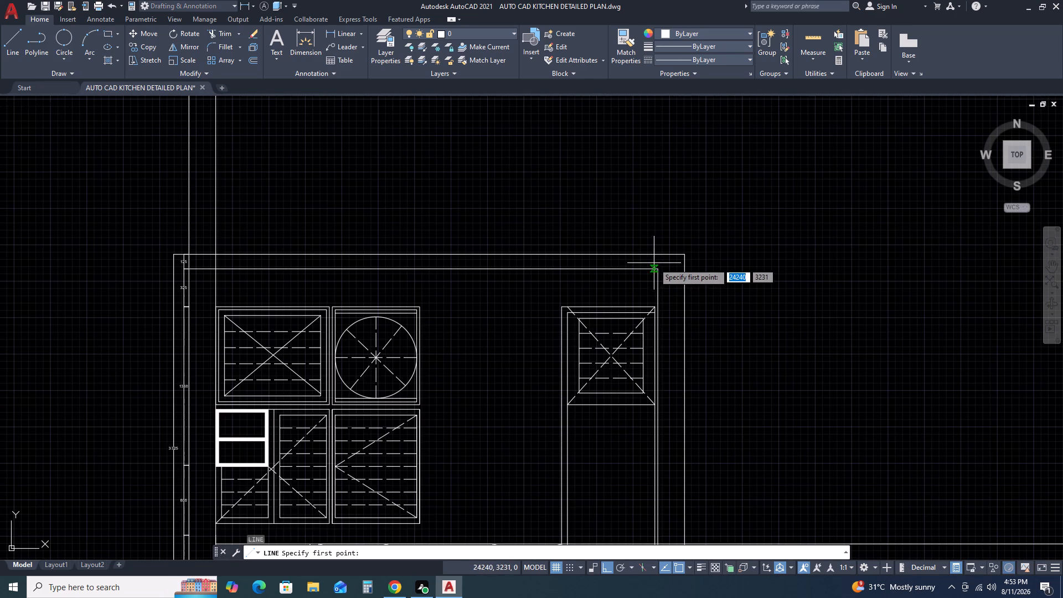
click(659, 267)
click(768, 268)
key(Escape)
Draw a horizontal line across the end wall's thickness, level with the top of the tall unit.
key(space)
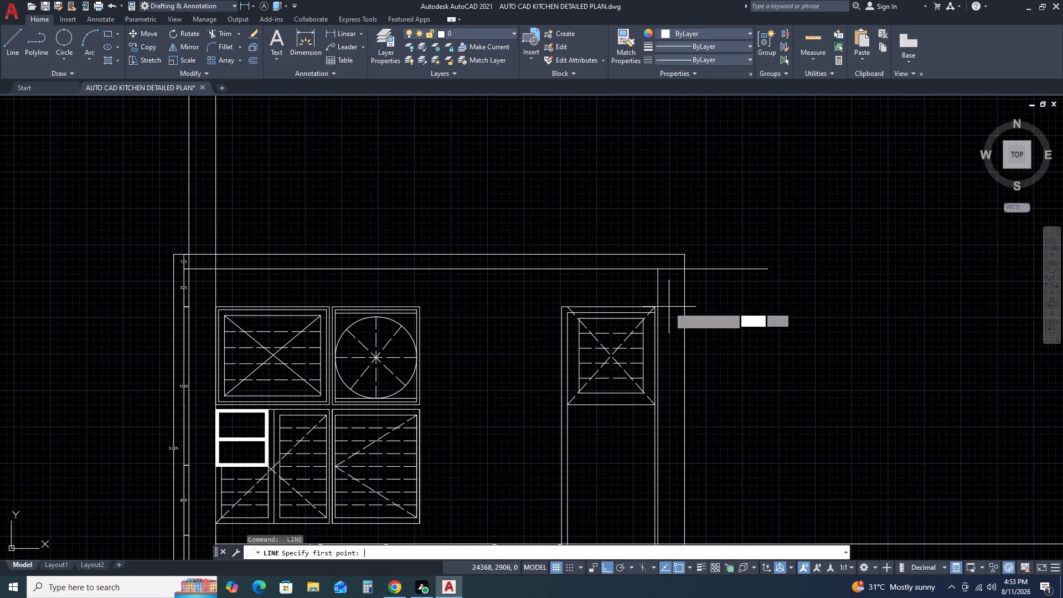
scroll(649, 312, up, 3)
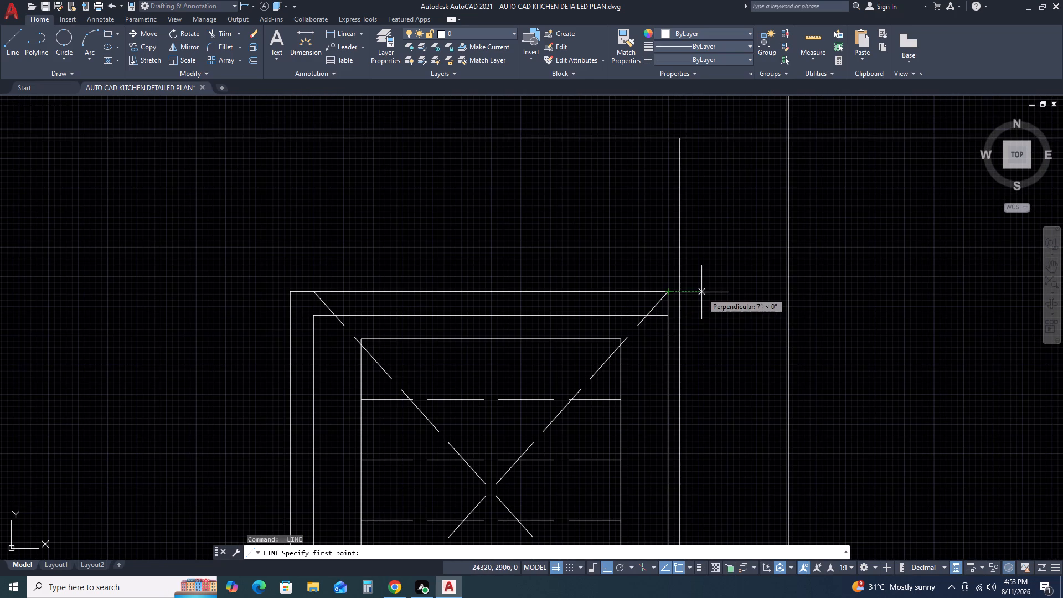
click(680, 291)
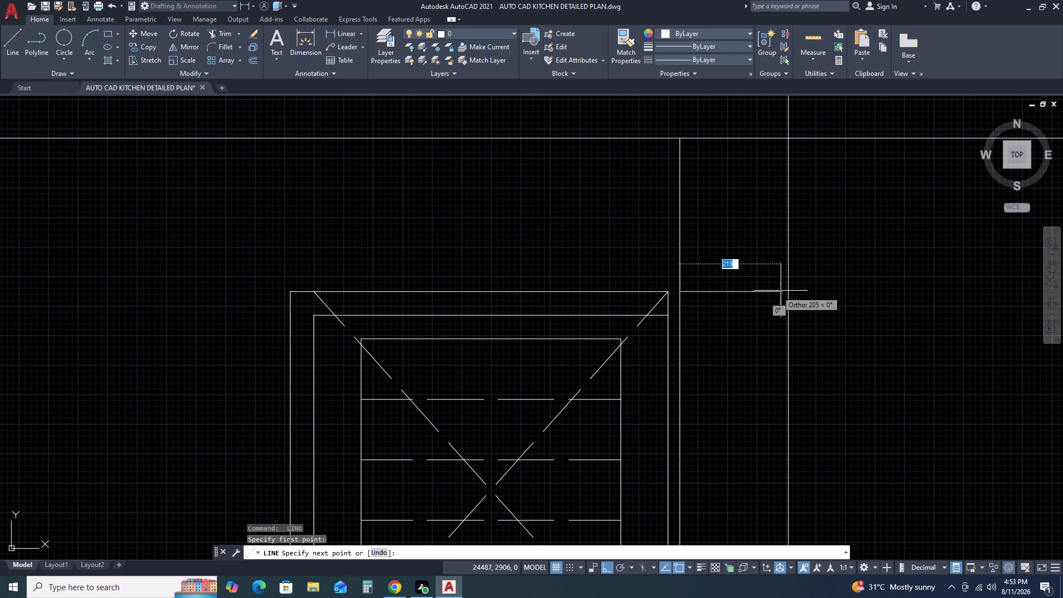
click(786, 289)
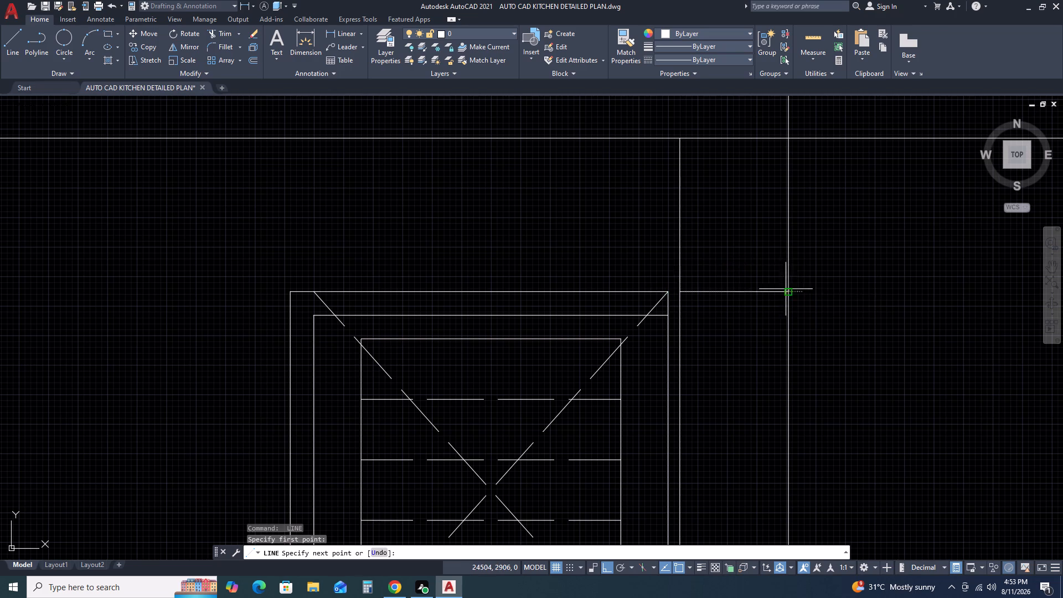
key(Escape)
Stretch the upper ceiling line outward past the end wall beside the tall unit, making it about 4870 long.
scroll(780, 286, down, 2)
click(776, 199)
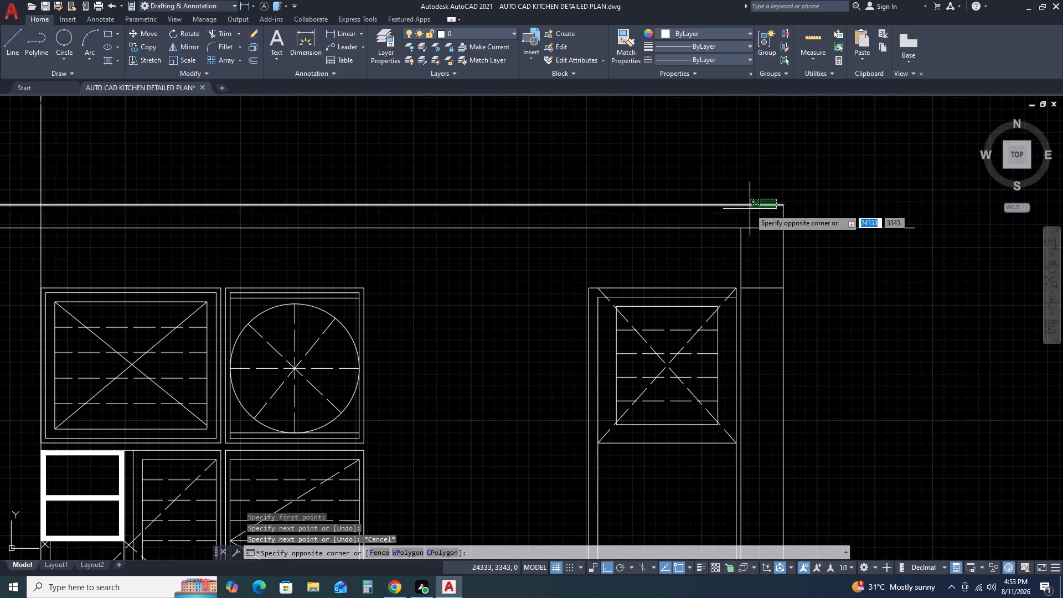
click(749, 209)
middle_drag(739, 220, 621, 270)
middle_drag(619, 271, 607, 275)
click(654, 259)
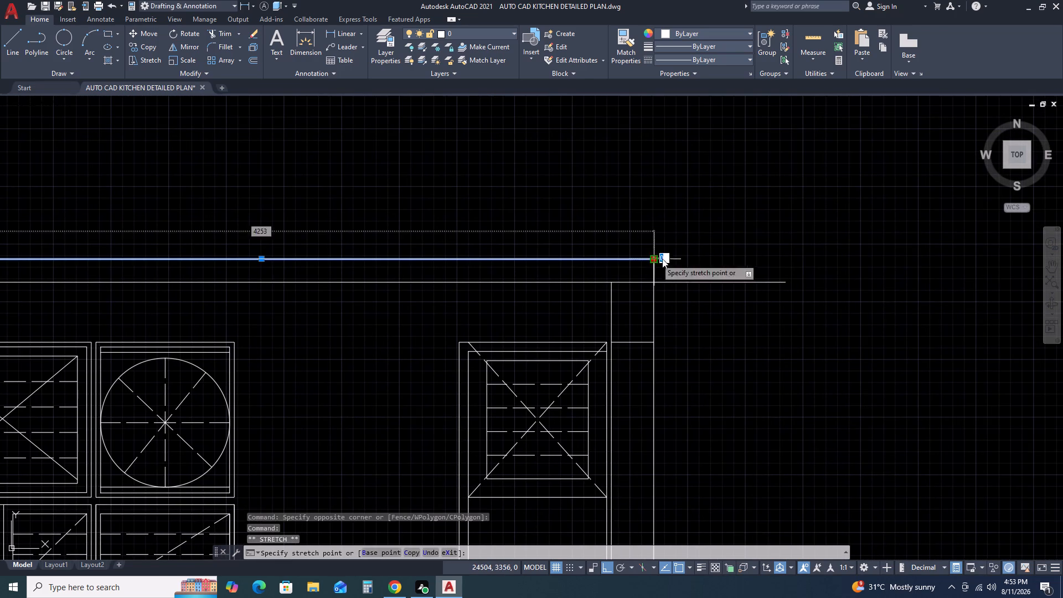
click(768, 257)
key(Escape)
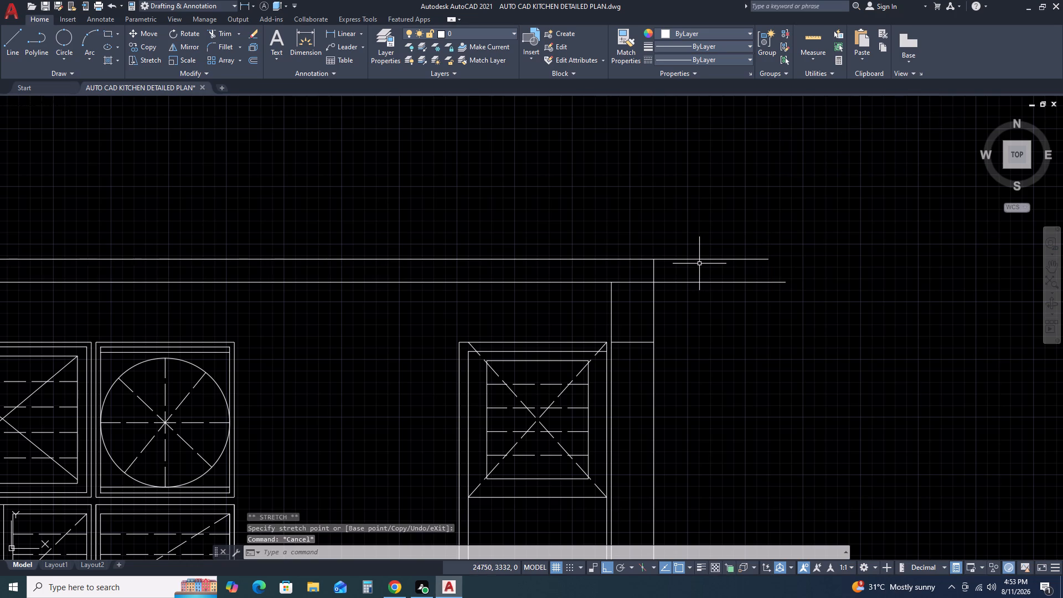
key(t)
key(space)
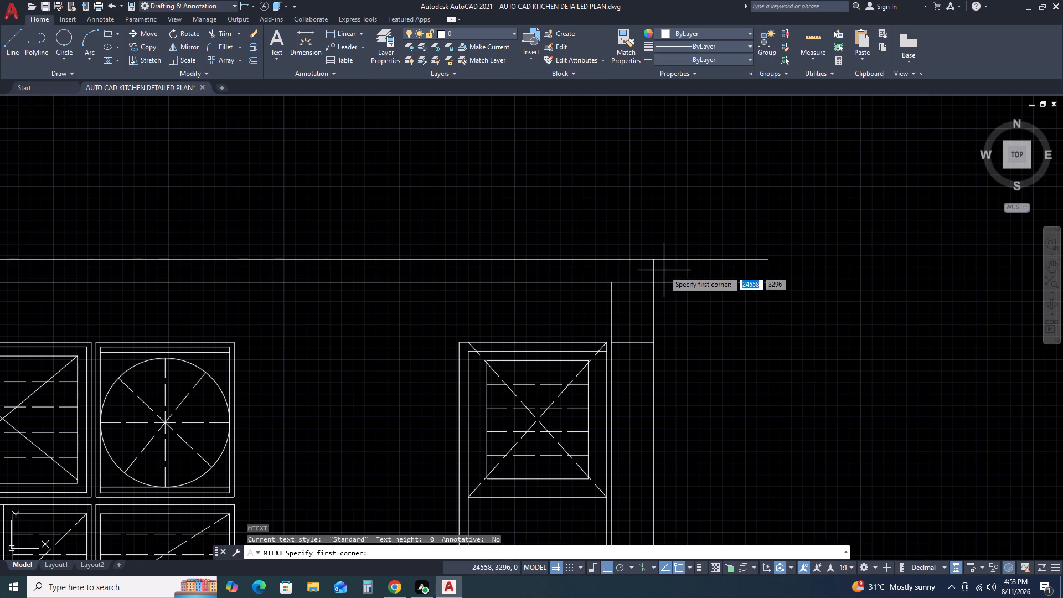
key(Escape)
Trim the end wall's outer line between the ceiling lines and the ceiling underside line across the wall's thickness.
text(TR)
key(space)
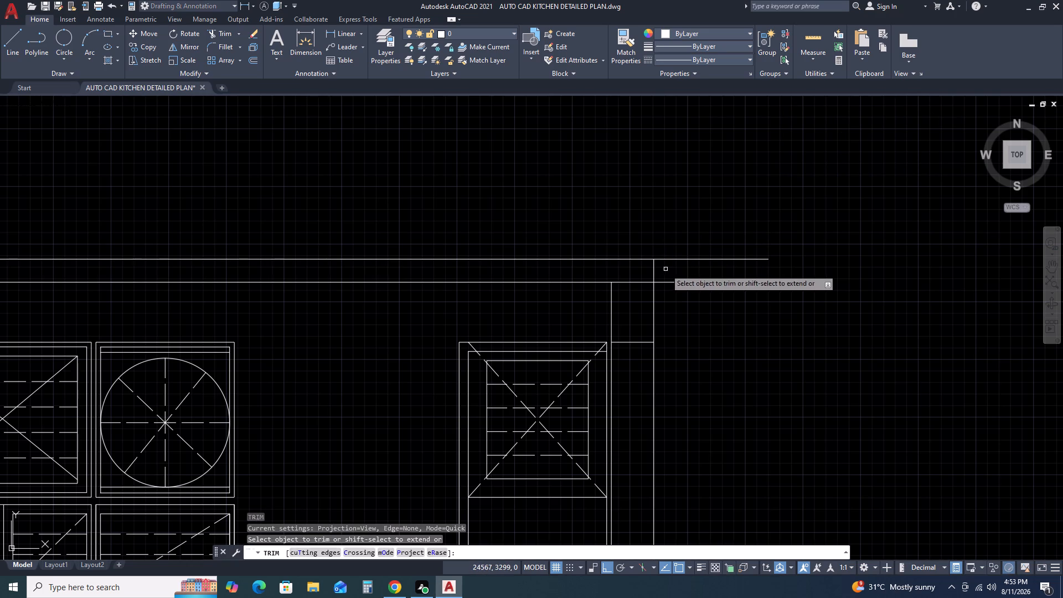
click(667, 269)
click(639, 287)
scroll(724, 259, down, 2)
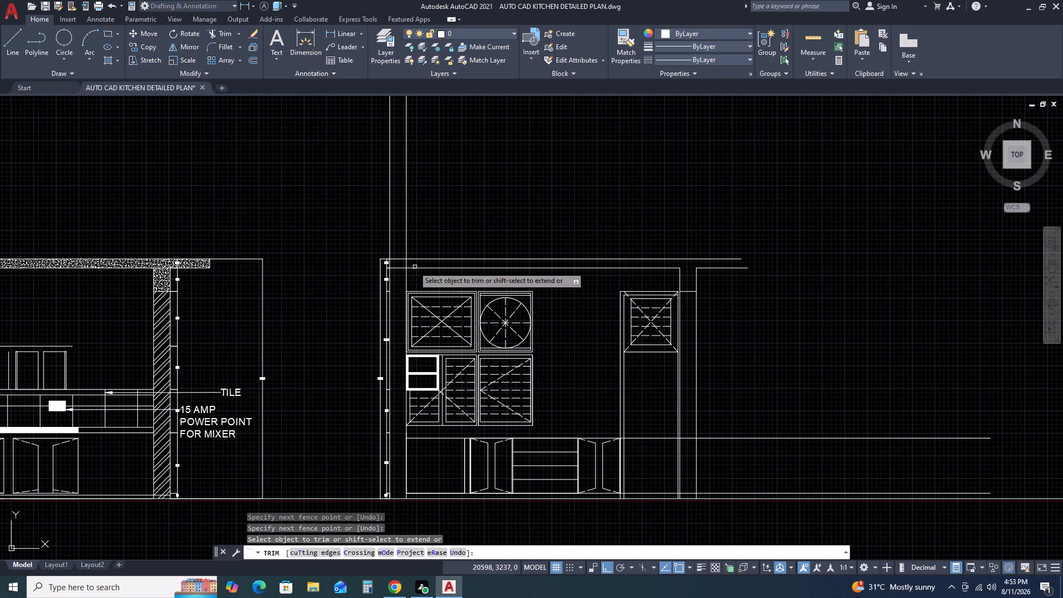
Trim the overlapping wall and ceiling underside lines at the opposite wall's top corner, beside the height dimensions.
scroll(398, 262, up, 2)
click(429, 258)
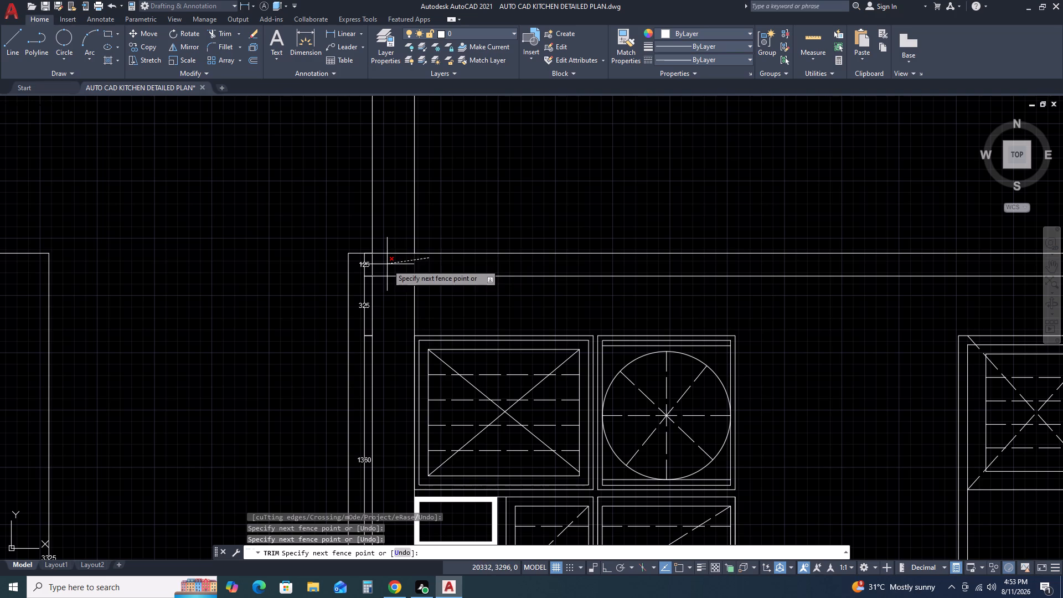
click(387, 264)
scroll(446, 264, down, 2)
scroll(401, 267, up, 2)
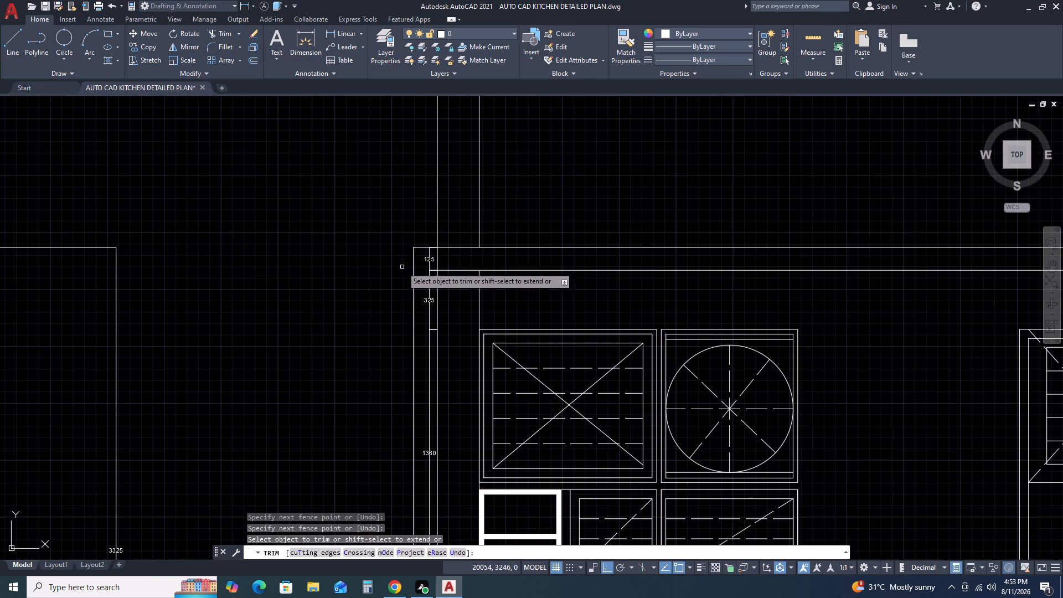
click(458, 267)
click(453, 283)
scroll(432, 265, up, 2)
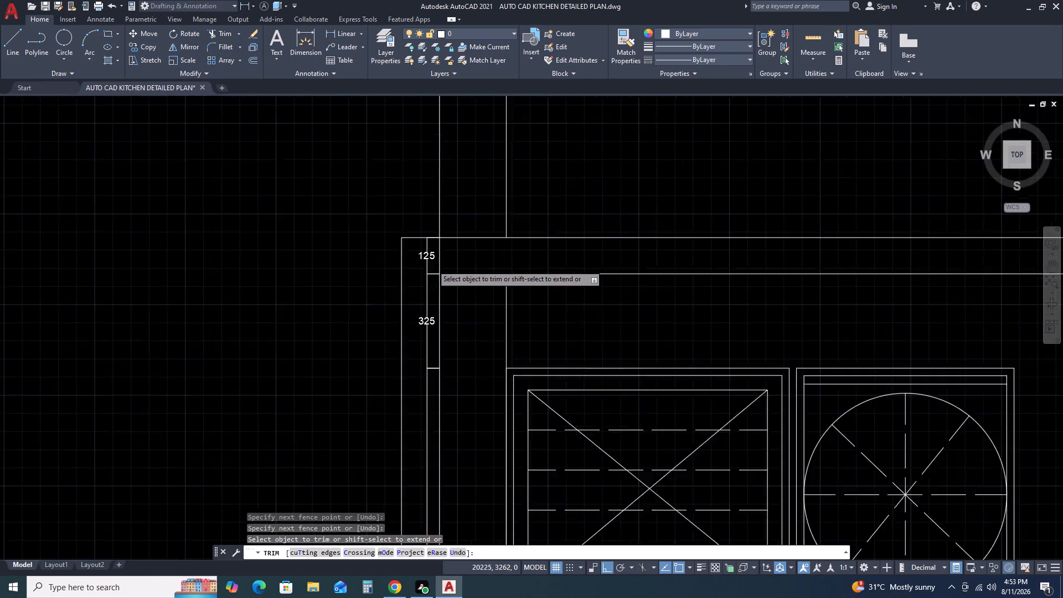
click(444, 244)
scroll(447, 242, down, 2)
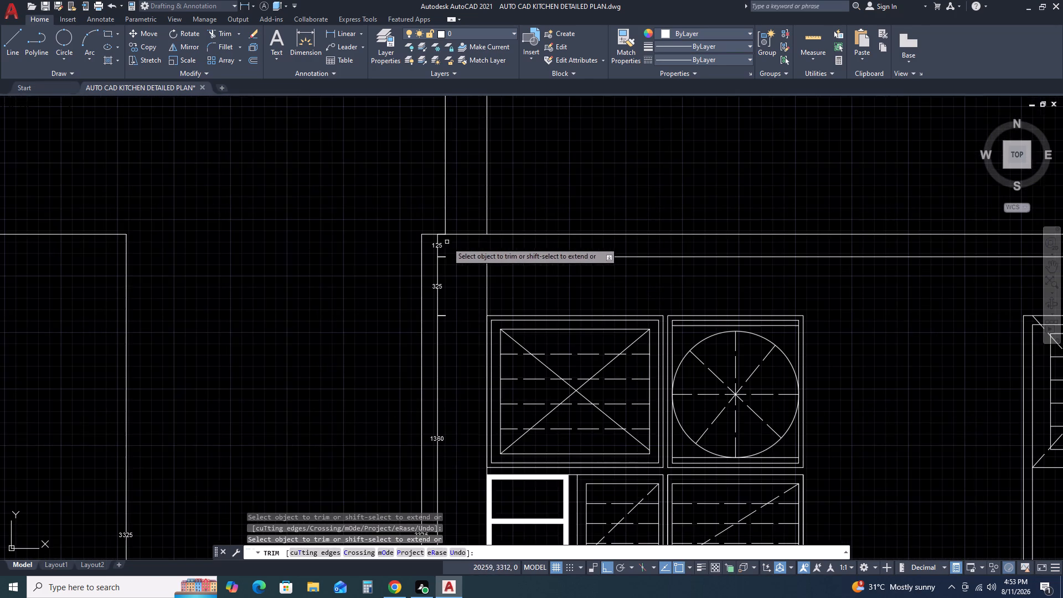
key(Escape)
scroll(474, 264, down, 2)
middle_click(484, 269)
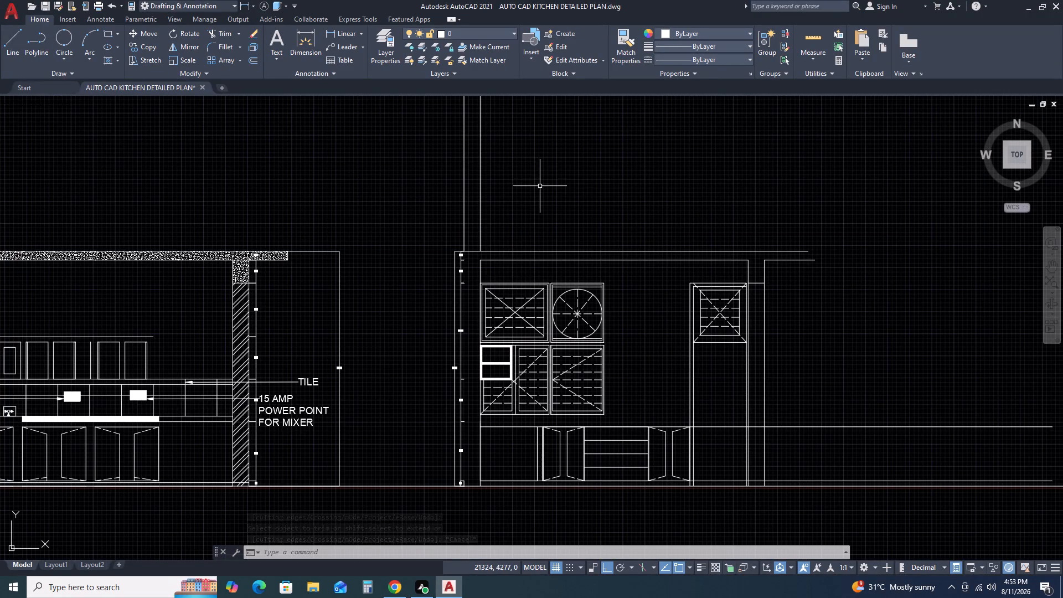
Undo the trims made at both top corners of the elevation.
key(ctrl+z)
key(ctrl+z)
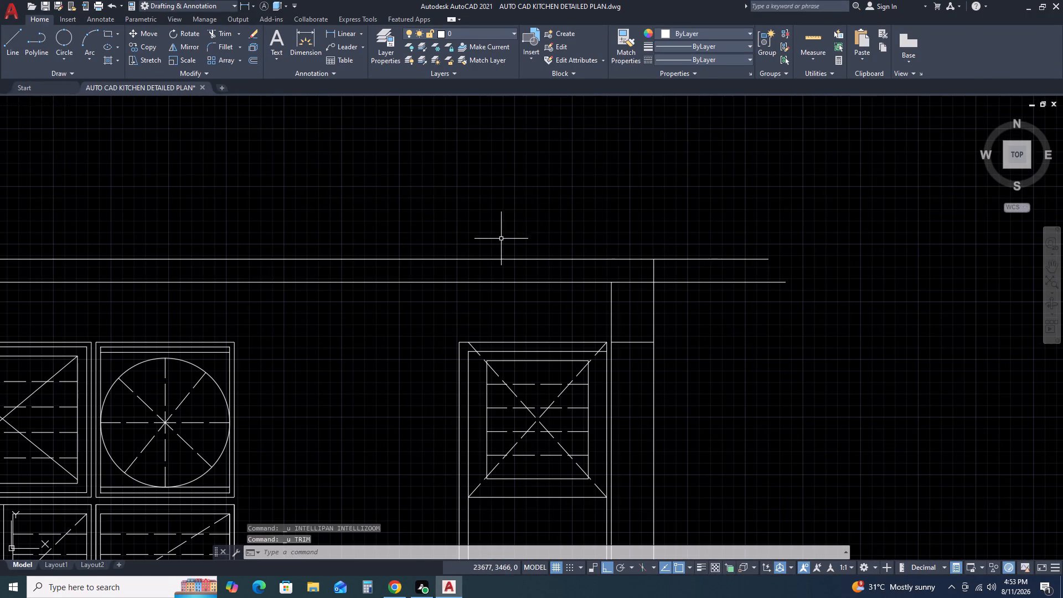
Move the column of height dimensions horizontally about 190 away from the wall's outer line.
ctrl+scroll(502, 239, down, 3)
scroll(352, 255, up, 3)
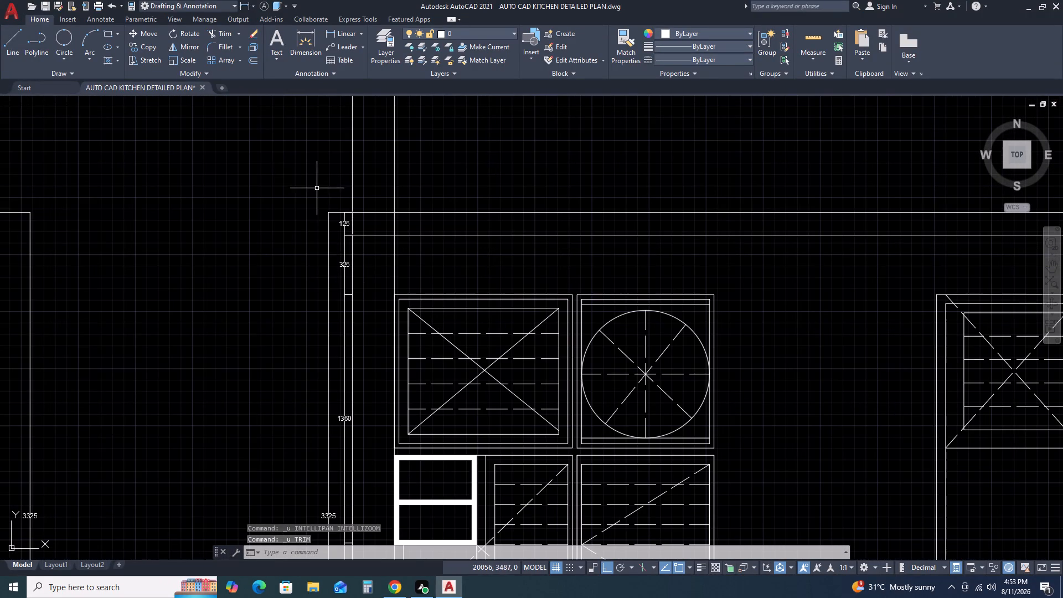
scroll(334, 277, down, 2)
drag(323, 227, 325, 233)
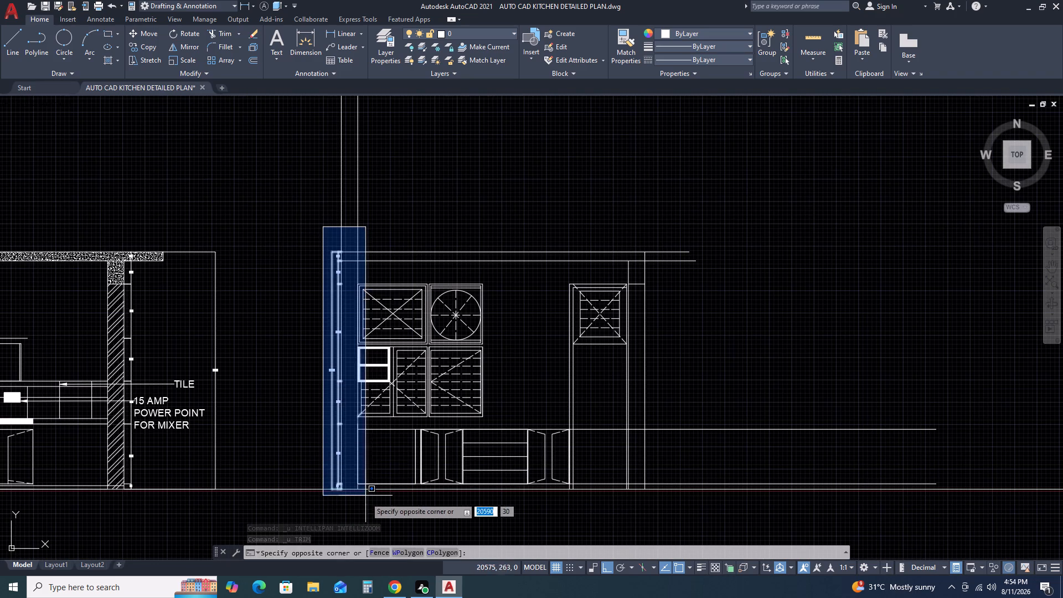
click(355, 507)
scroll(312, 396, up, 2)
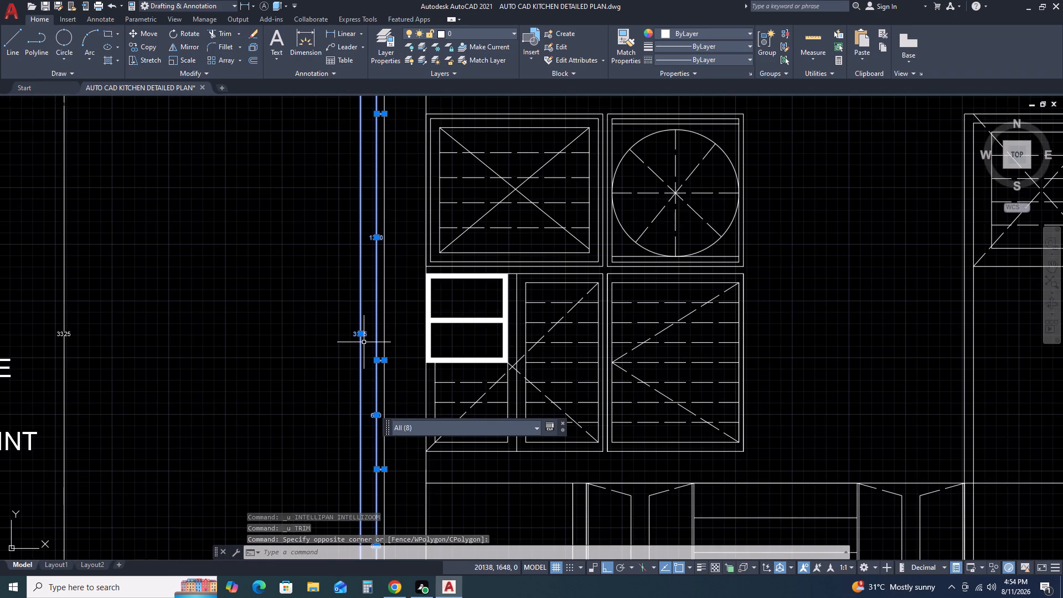
text(M)
key(space)
drag(363, 342, 354, 343)
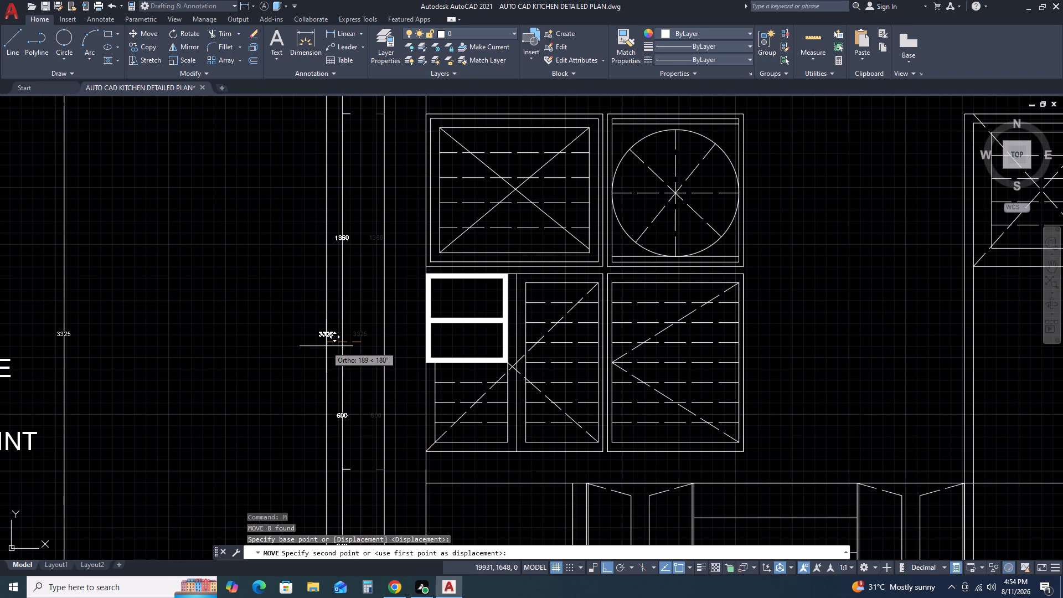
click(326, 346)
key(Escape)
scroll(386, 353, down, 1)
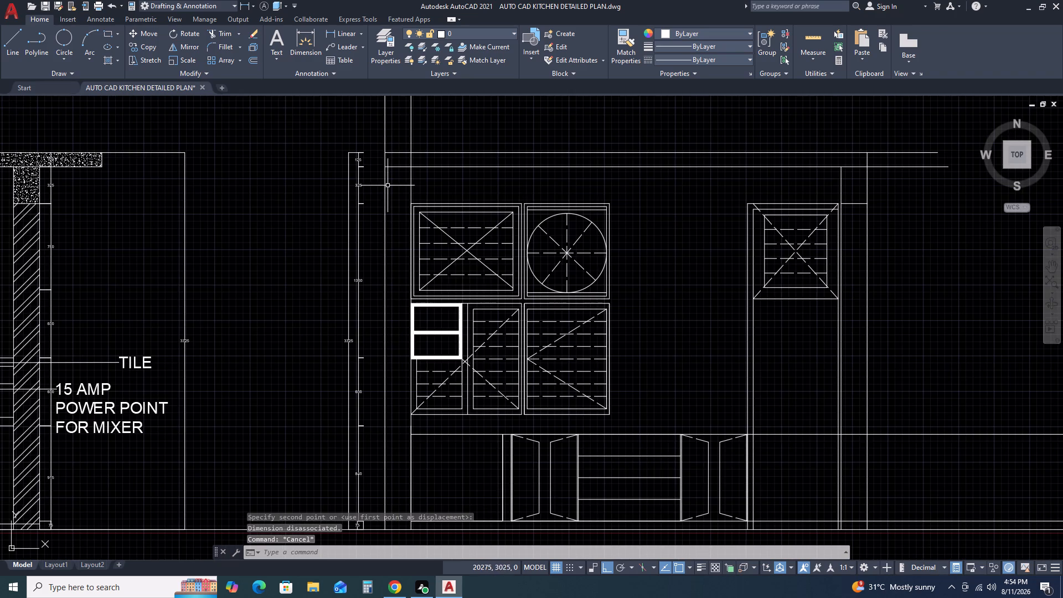
At the top corner near the height dimensions, trim the wall's inner line between the ceiling lines and the underside line across the wall.
middle_drag(388, 177, 395, 281)
scroll(398, 263, up, 2)
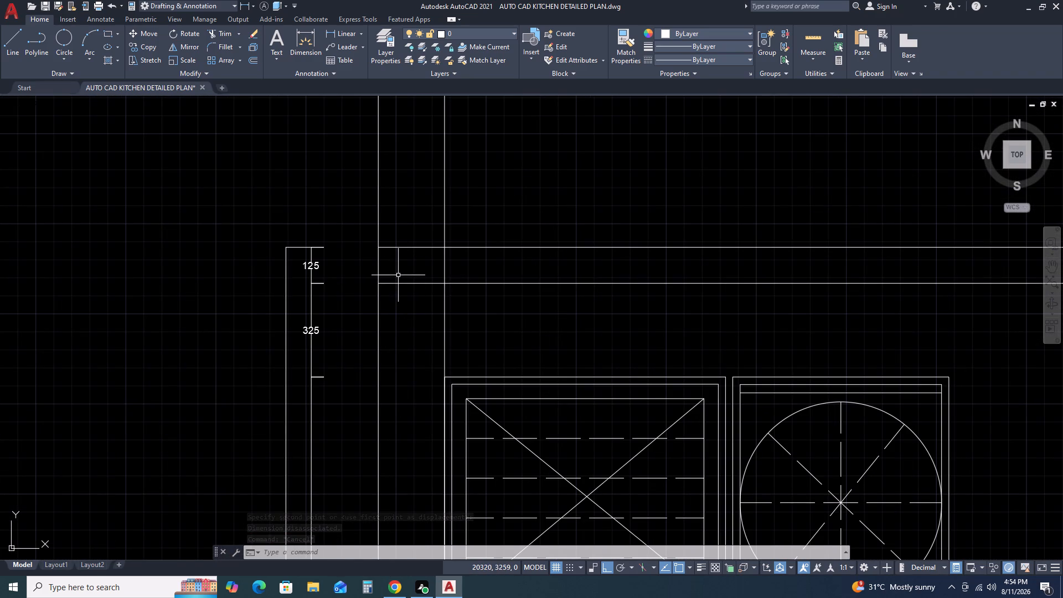
text(TR)
key(space)
click(462, 267)
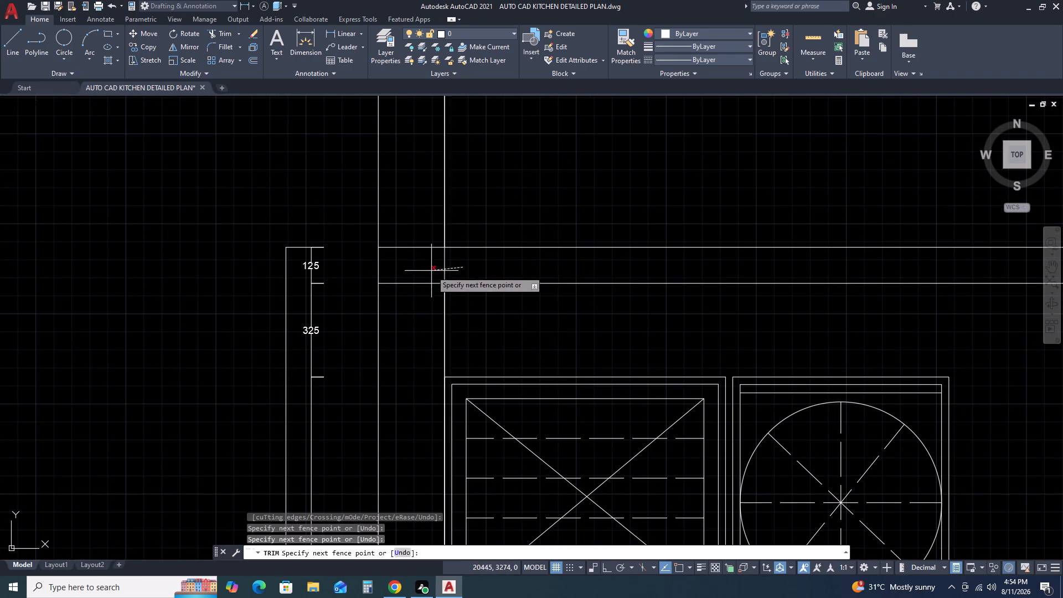
click(410, 289)
scroll(437, 269, down, 2)
key(Escape)
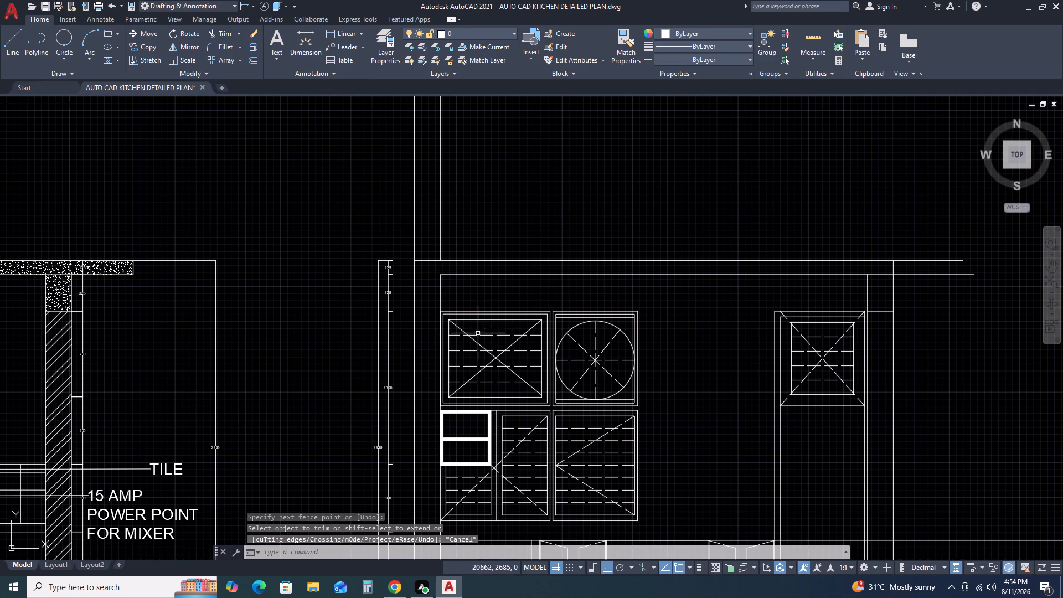
Draw a horizontal line across this wall's thickness at the top level of the upper cabinets, about 230 long.
key(l)
key(space)
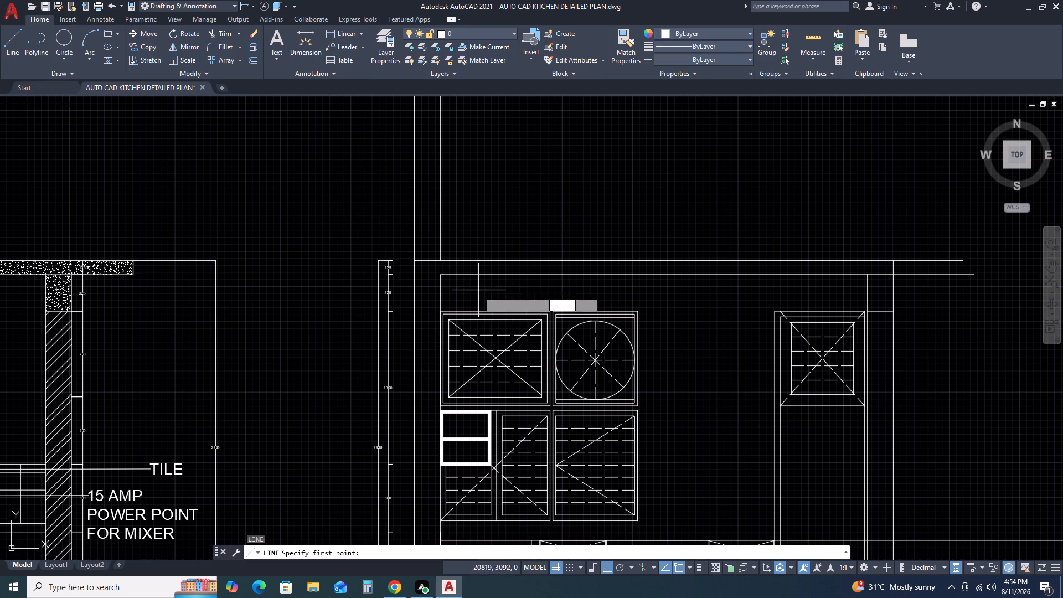
scroll(434, 322, up, 2)
click(446, 295)
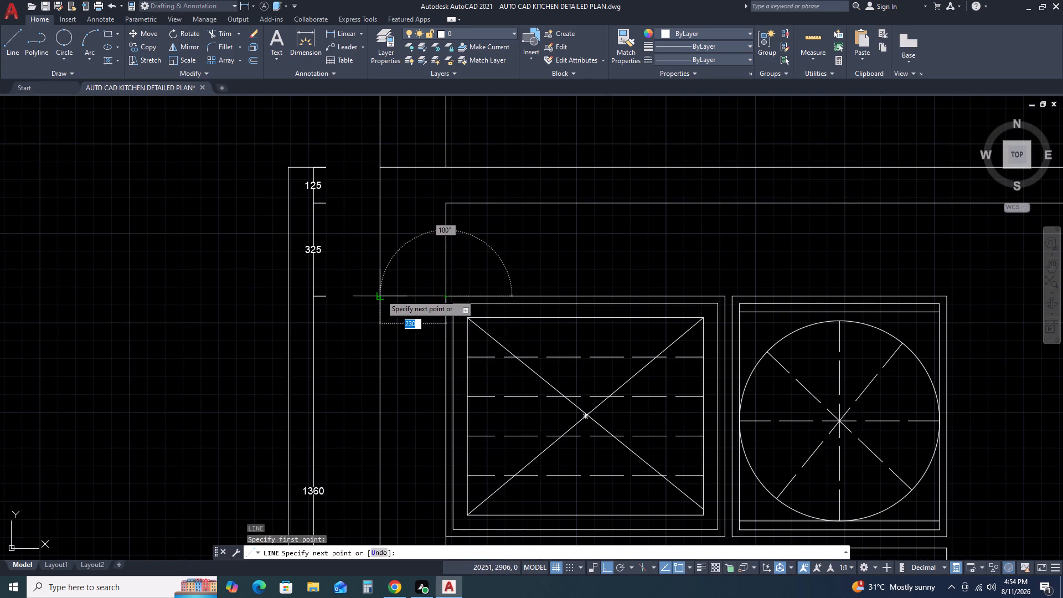
click(380, 295)
key(Escape)
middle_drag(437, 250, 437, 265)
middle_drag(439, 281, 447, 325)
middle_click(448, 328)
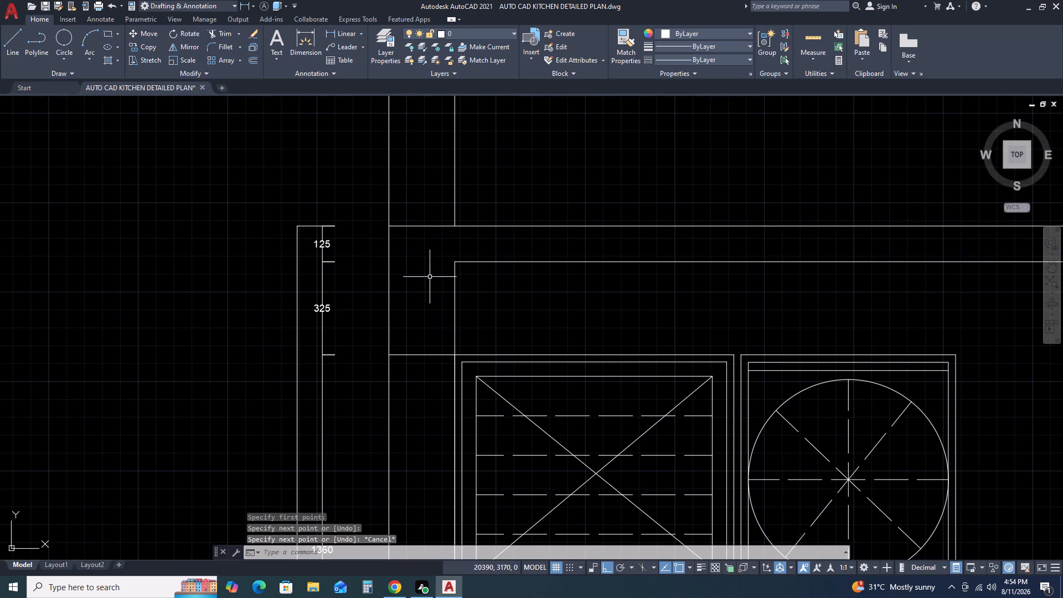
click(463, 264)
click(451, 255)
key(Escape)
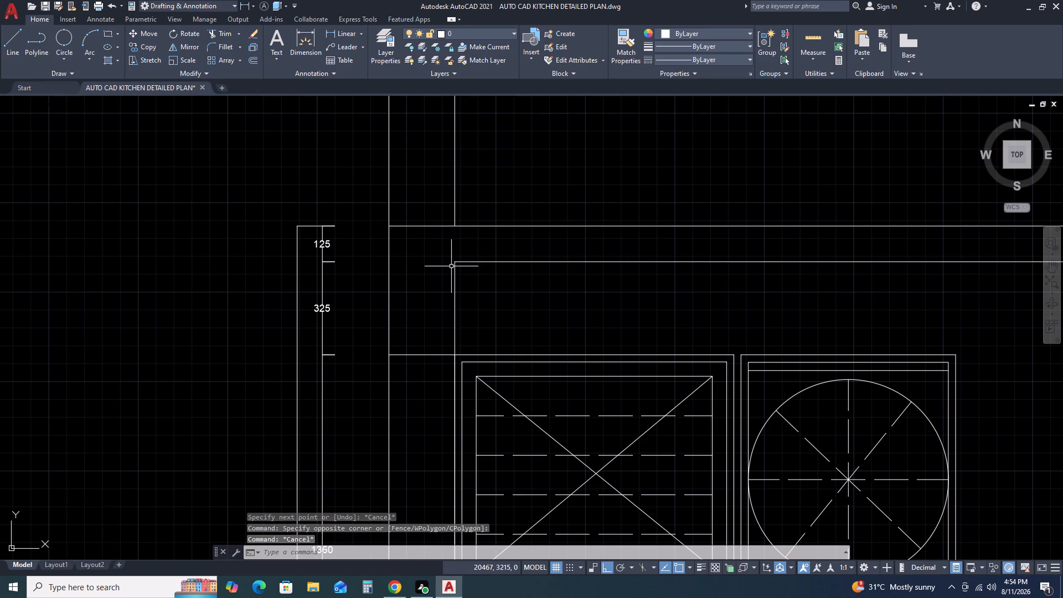
Draw a horizontal line from the ceiling underside's inner corner across the wall and past its outer line toward the dimensions.
text(L)
key(space)
click(456, 263)
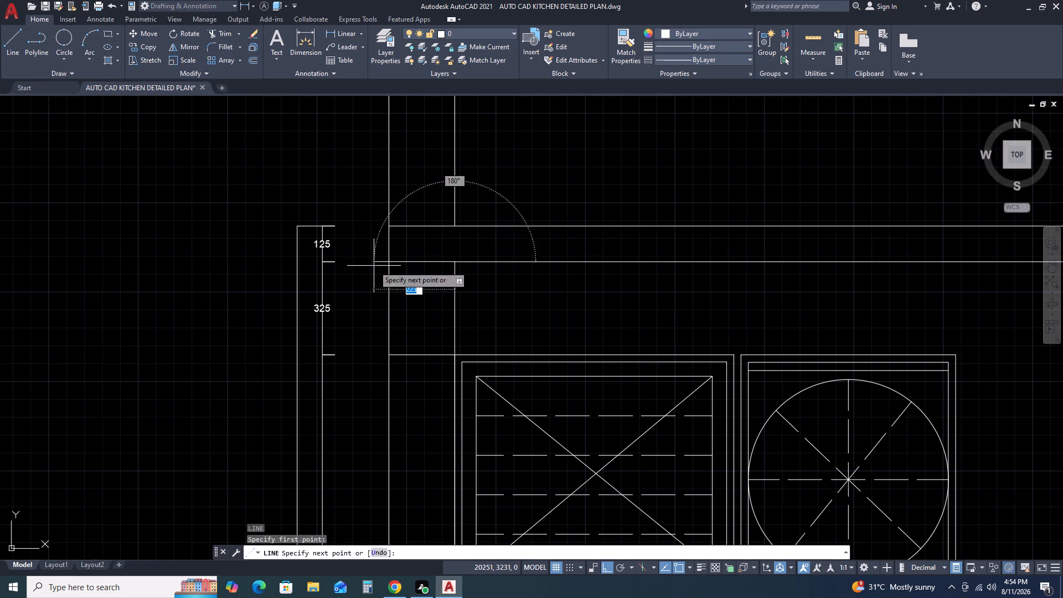
click(353, 267)
key(Escape)
Stretch the upper ceiling line's end about 130 past the wall's outer line toward the height dimensions.
click(406, 225)
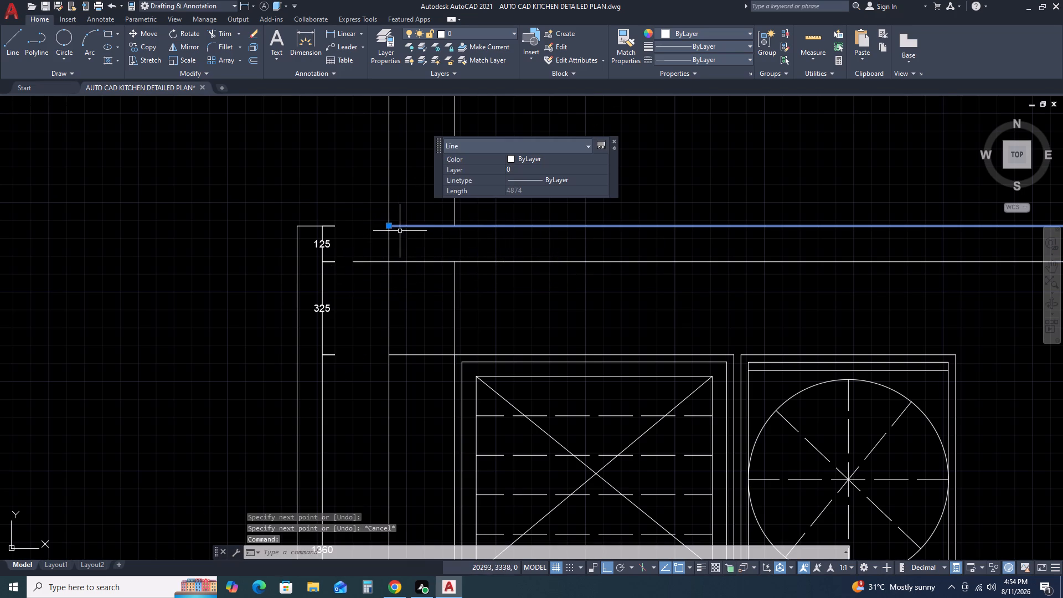
click(390, 225)
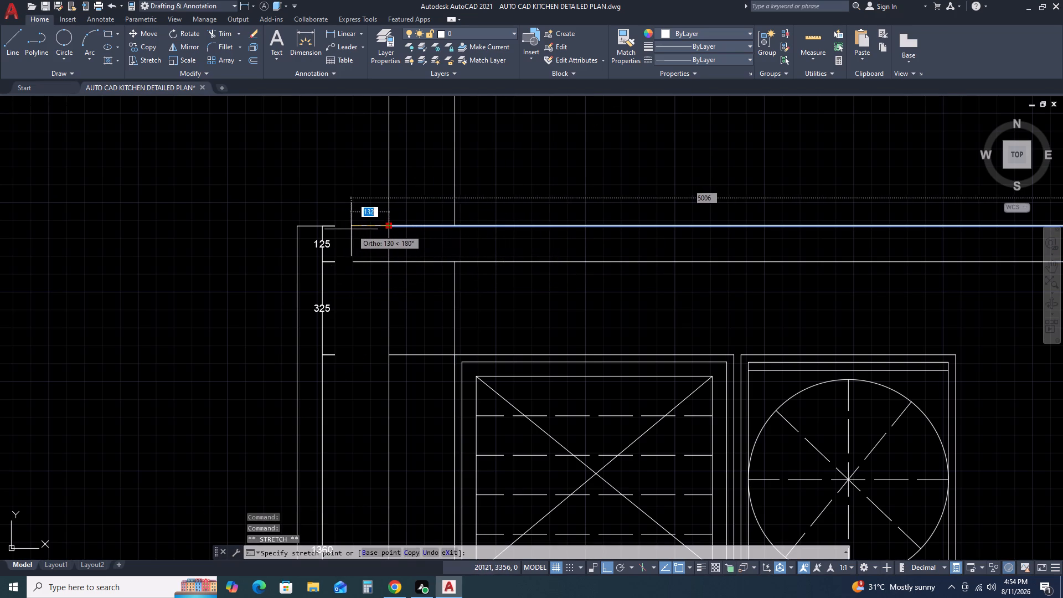
click(349, 230)
key(Escape)
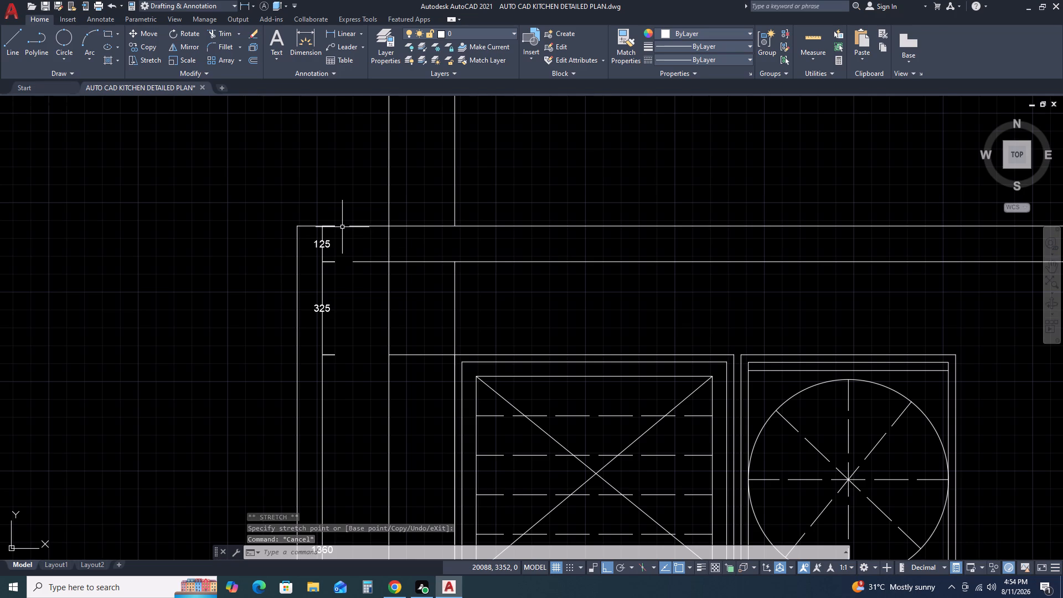
Trim the outer wall line between the ceiling lines and the underside line across the wall beside the height dimensions.
text(TR)
key(space)
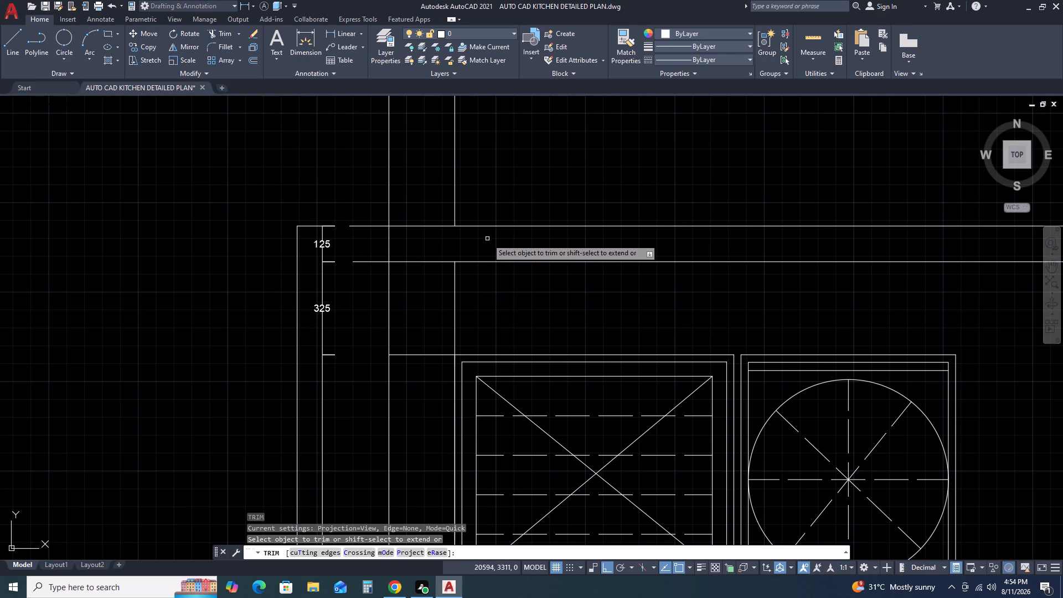
click(487, 239)
click(347, 245)
click(411, 246)
click(407, 287)
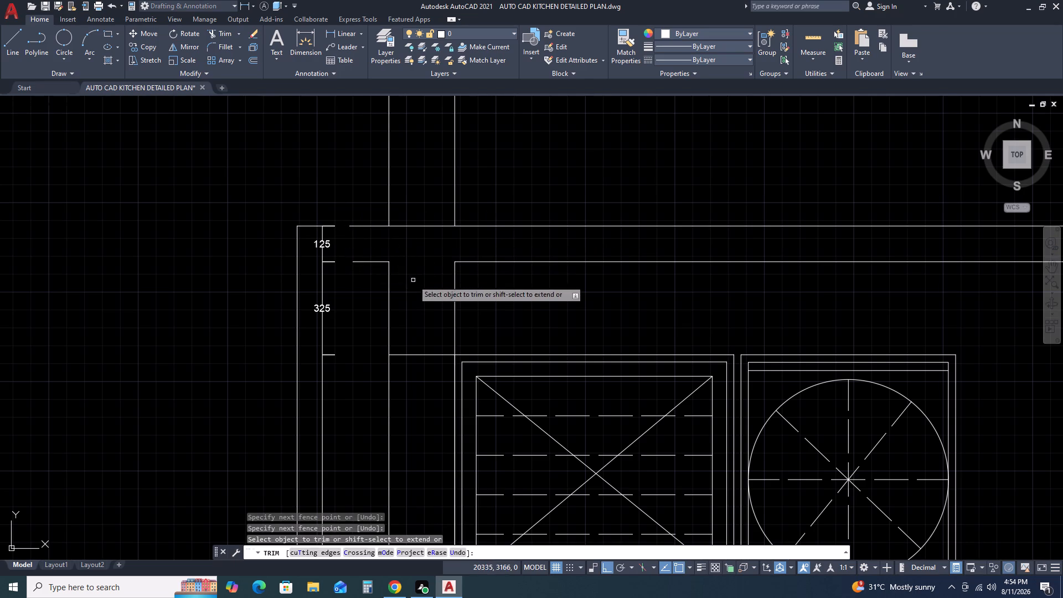
At the wall beside the tall cabinet, trim the wall line between the ceiling lines and the underside line across the wall.
scroll(413, 280, down, 3)
scroll(701, 274, up, 2)
click(740, 267)
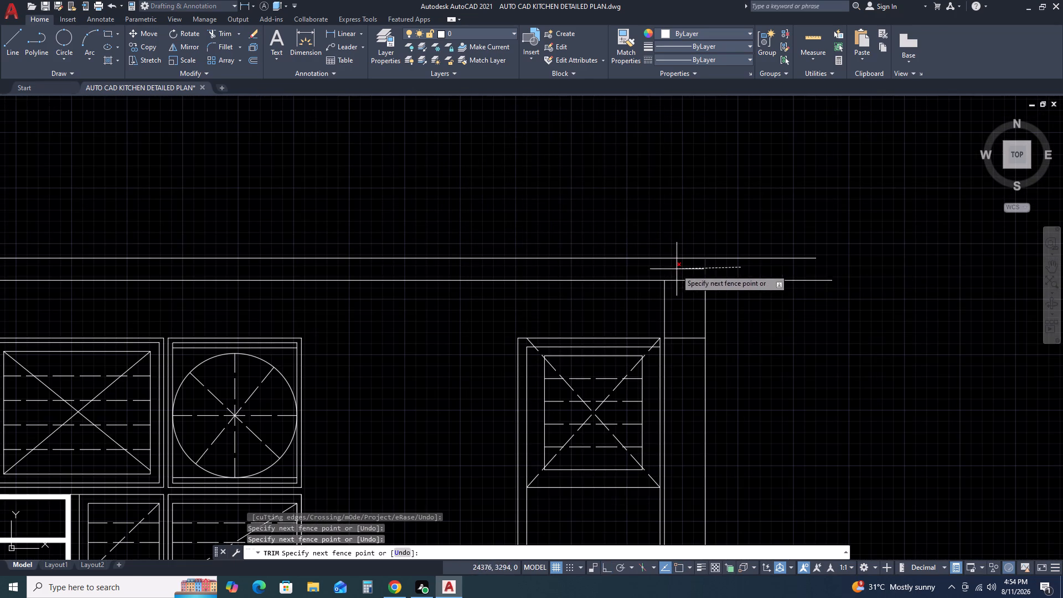
click(668, 270)
click(684, 273)
click(683, 293)
key(Escape)
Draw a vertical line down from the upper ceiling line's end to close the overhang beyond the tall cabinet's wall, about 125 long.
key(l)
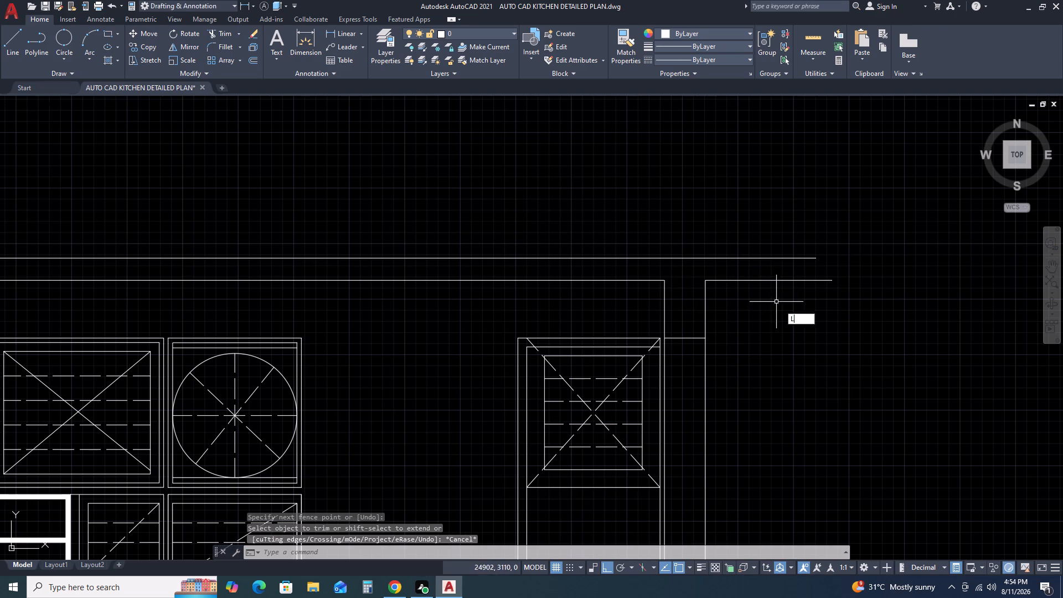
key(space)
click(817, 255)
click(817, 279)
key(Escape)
Draw a vertical line joining the ends of the two ceiling lines to close the slab overhang near the height dimensions.
scroll(667, 251, down, 3)
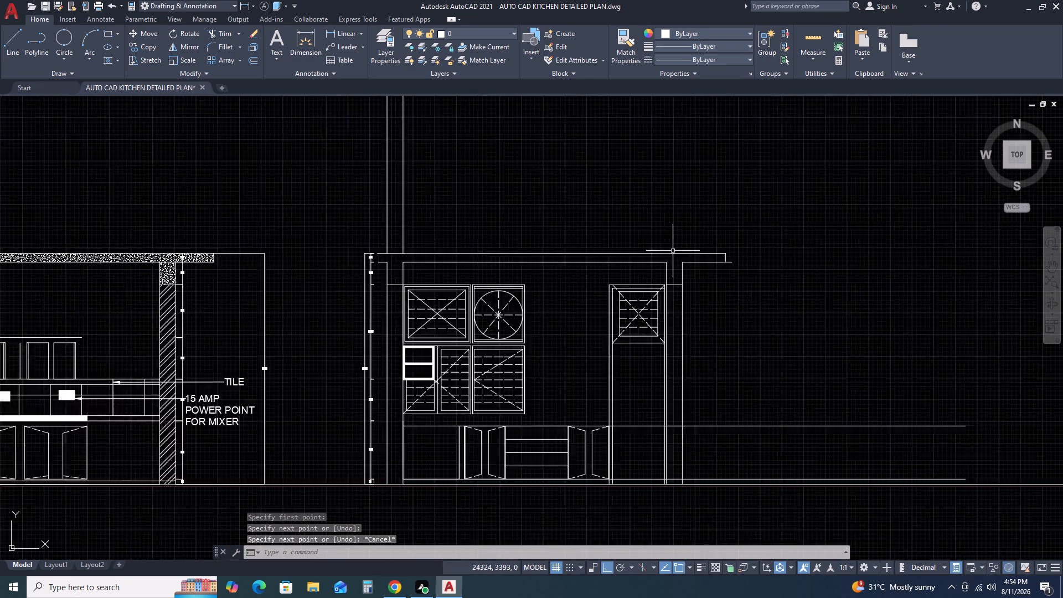
key(space)
scroll(484, 269, up, 3)
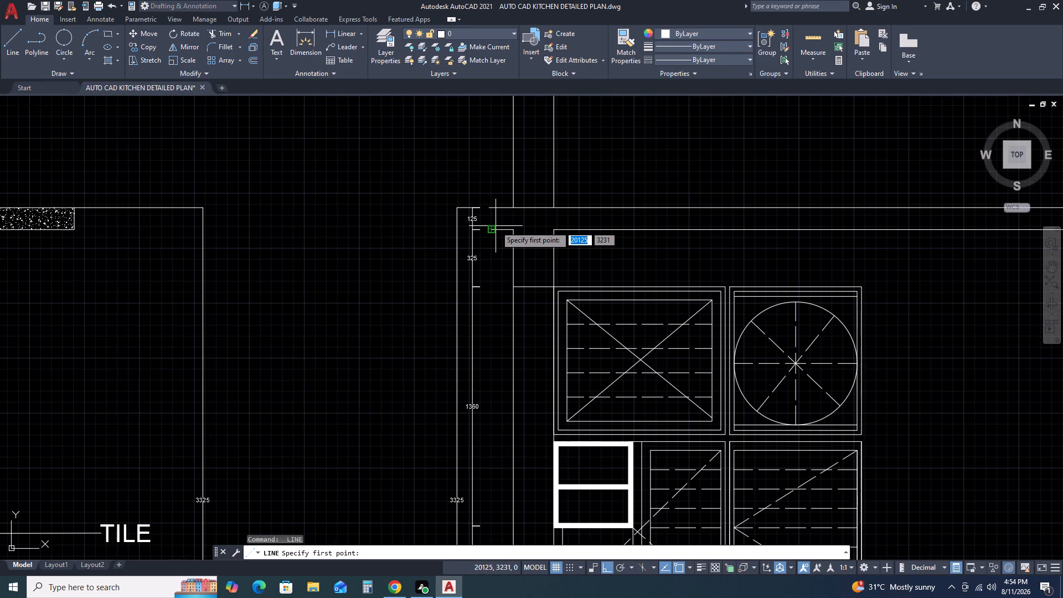
click(491, 208)
click(490, 229)
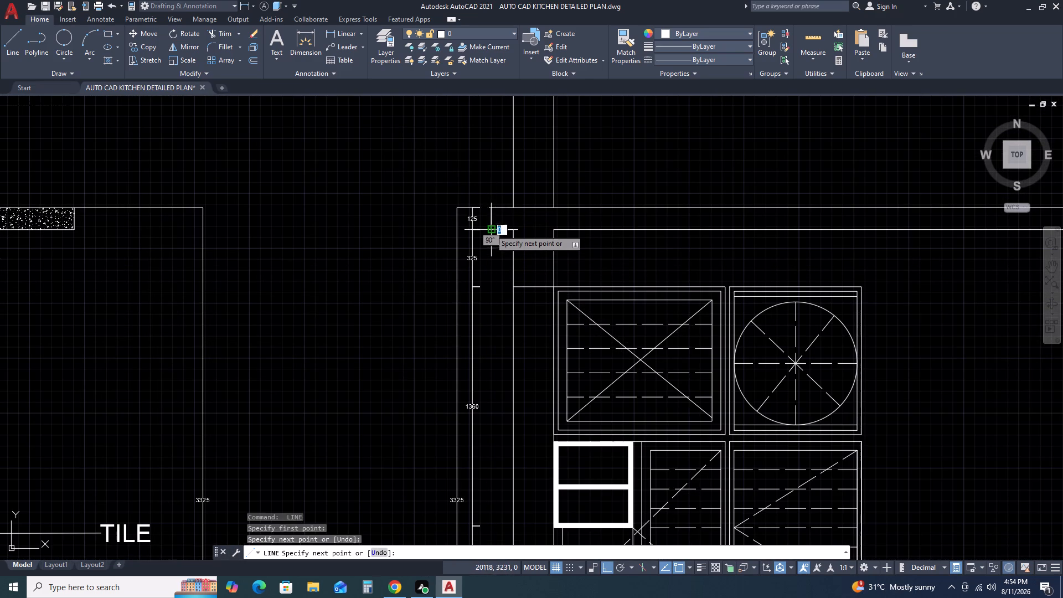
key(Escape)
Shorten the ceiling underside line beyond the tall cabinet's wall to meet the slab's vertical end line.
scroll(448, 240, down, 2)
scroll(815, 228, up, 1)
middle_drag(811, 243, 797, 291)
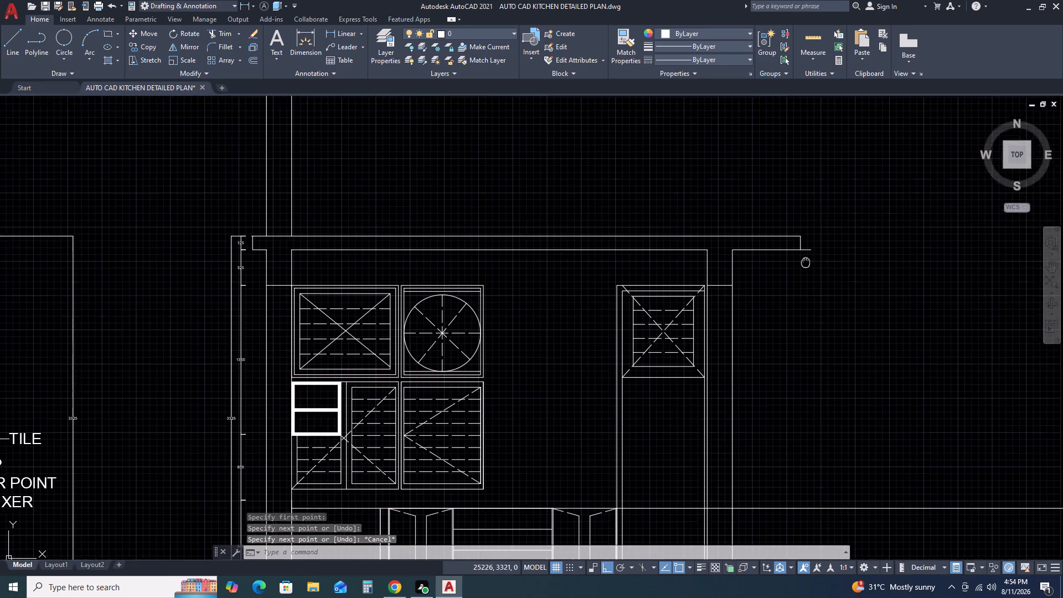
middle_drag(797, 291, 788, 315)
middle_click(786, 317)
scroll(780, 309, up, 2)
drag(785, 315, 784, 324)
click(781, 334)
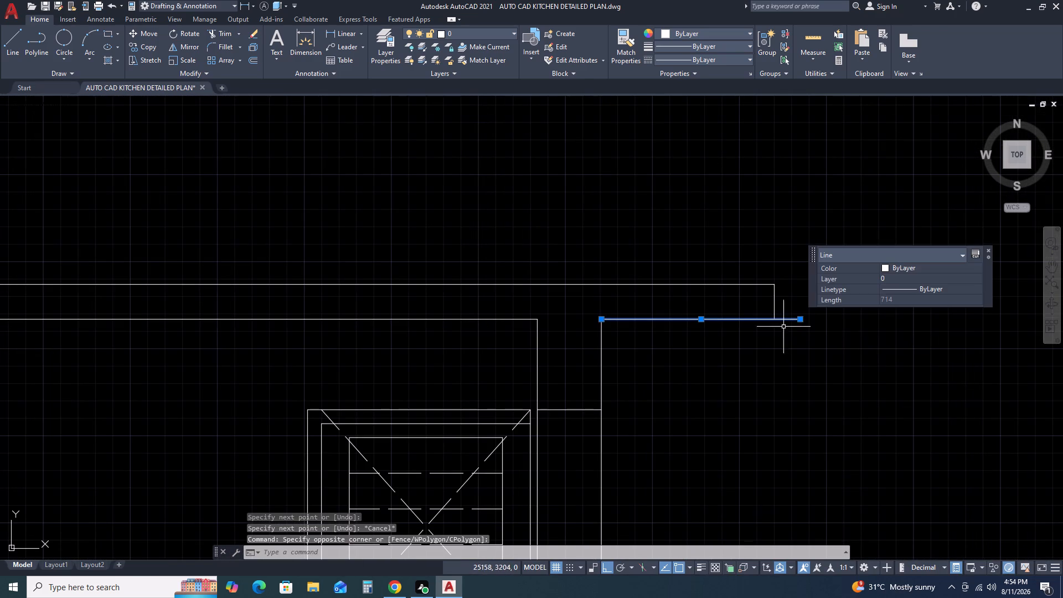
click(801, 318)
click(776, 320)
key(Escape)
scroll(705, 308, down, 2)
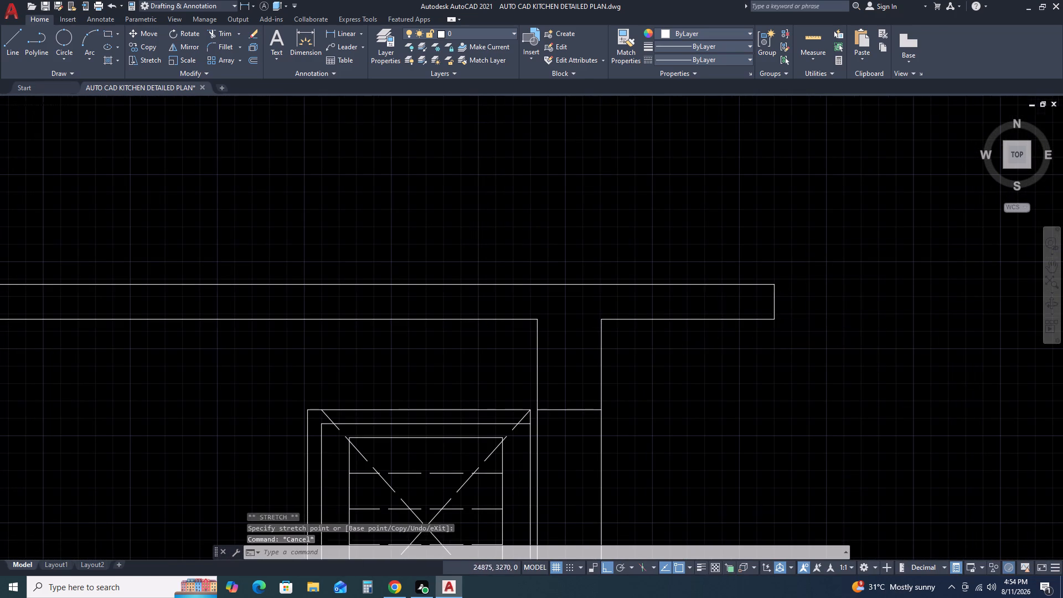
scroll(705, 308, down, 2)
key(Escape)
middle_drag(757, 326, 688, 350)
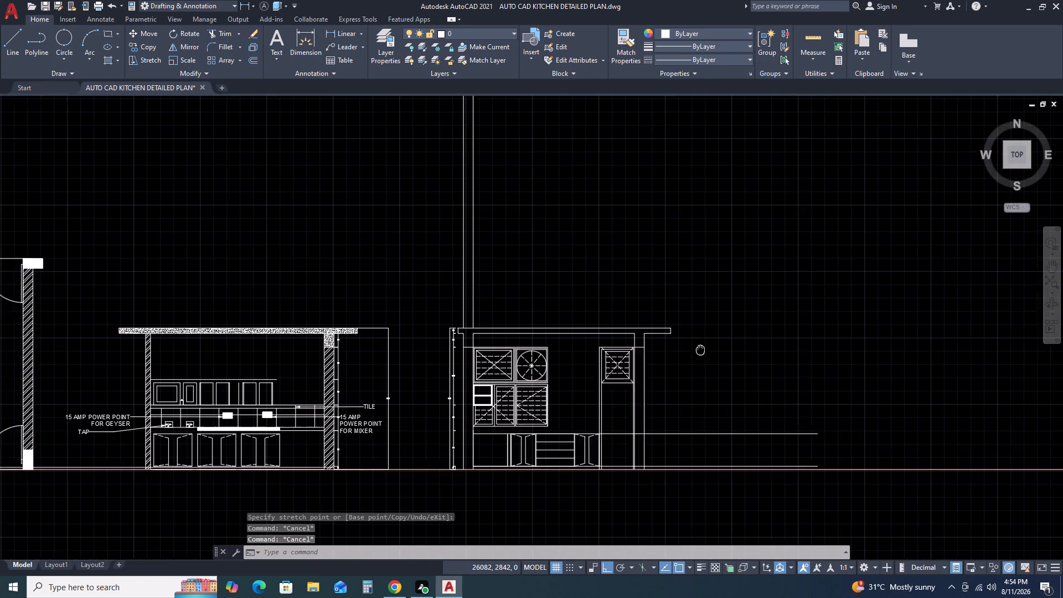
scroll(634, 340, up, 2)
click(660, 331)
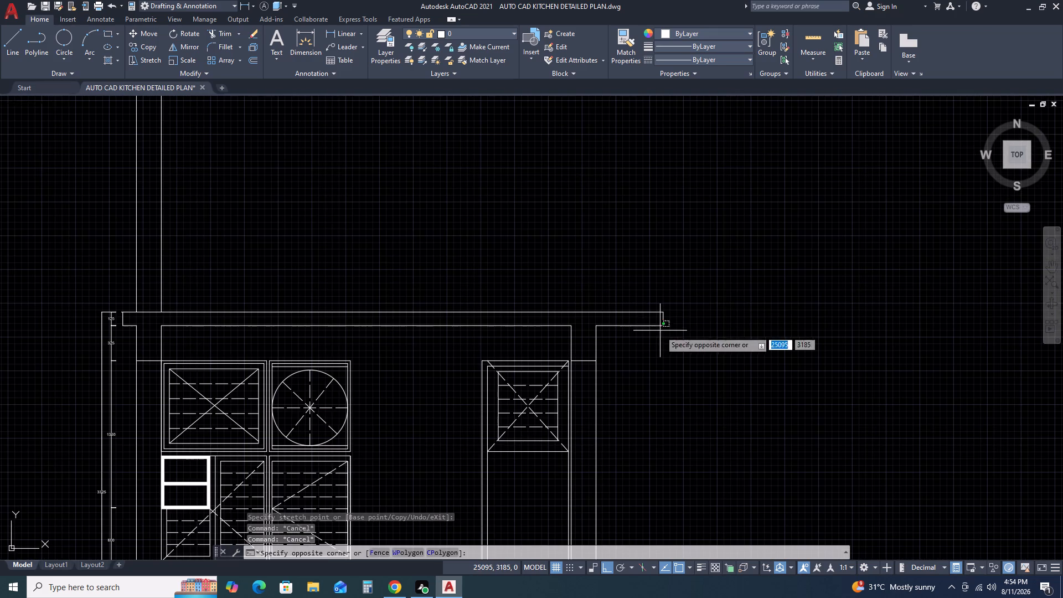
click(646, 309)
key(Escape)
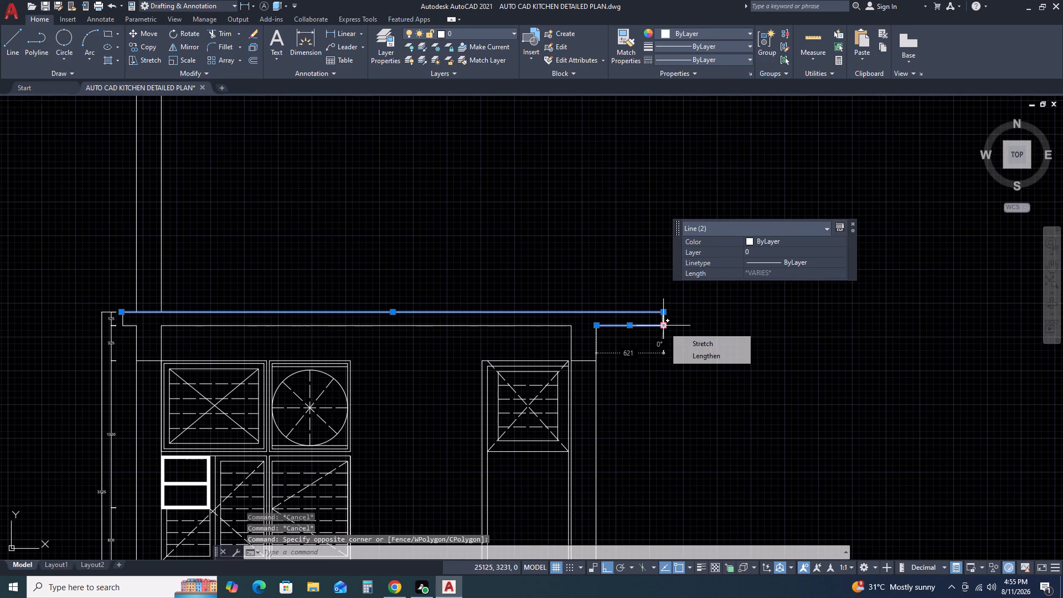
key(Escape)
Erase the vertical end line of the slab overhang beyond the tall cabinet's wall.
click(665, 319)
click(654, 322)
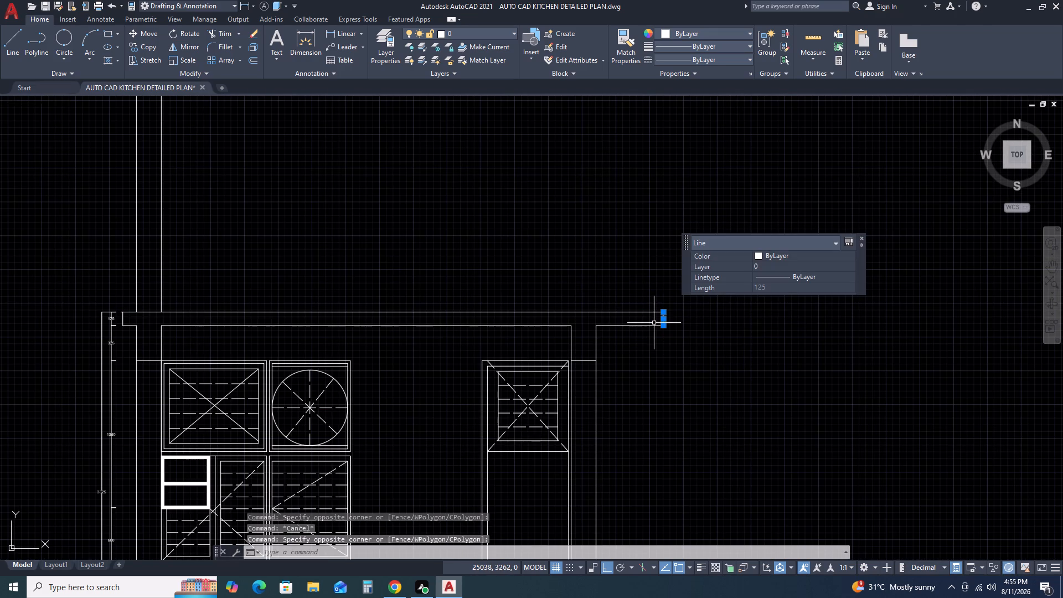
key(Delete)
Draw a vertical line between the slab's top and underside, slightly past halfway along the overhang beyond the tall cabinet's wall.
text(L)
key(space)
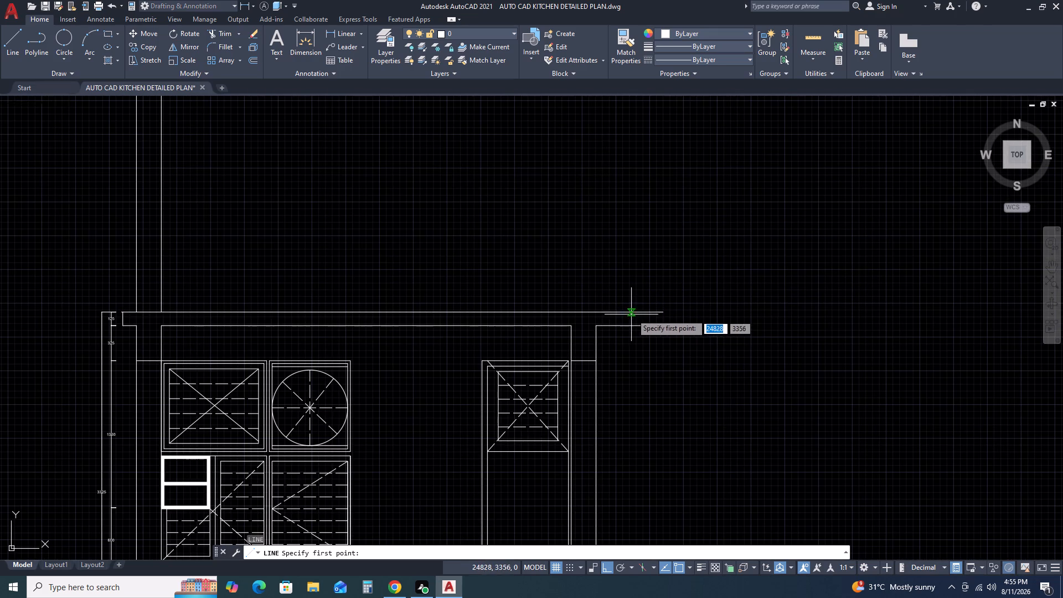
click(637, 311)
click(637, 321)
key(Escape)
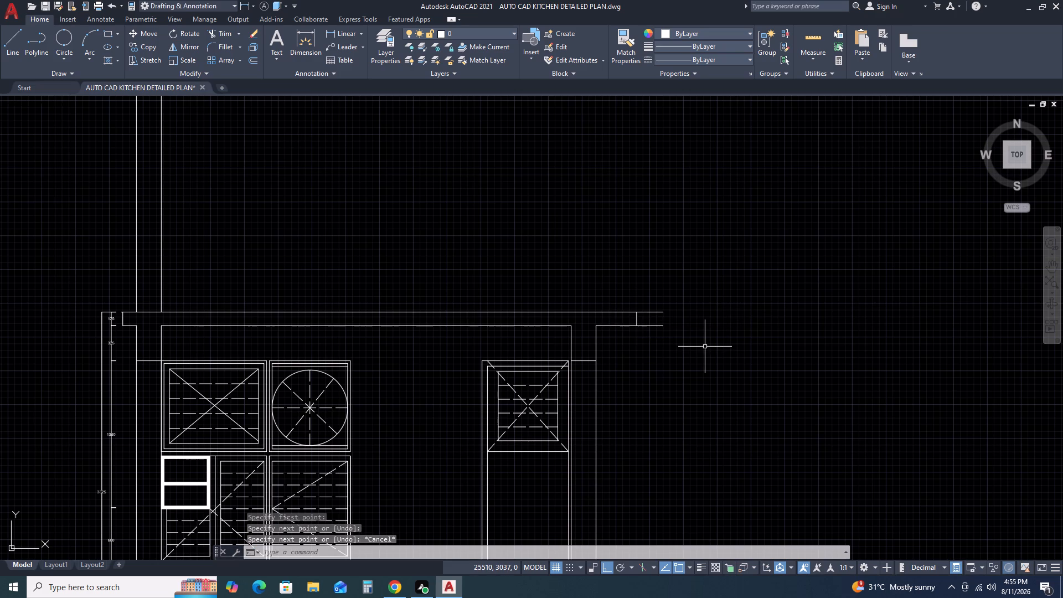
Trim both ceiling lines beyond the new vertical end line of the slab overhang.
text(TR)
key(space)
drag(661, 339, 657, 328)
click(651, 283)
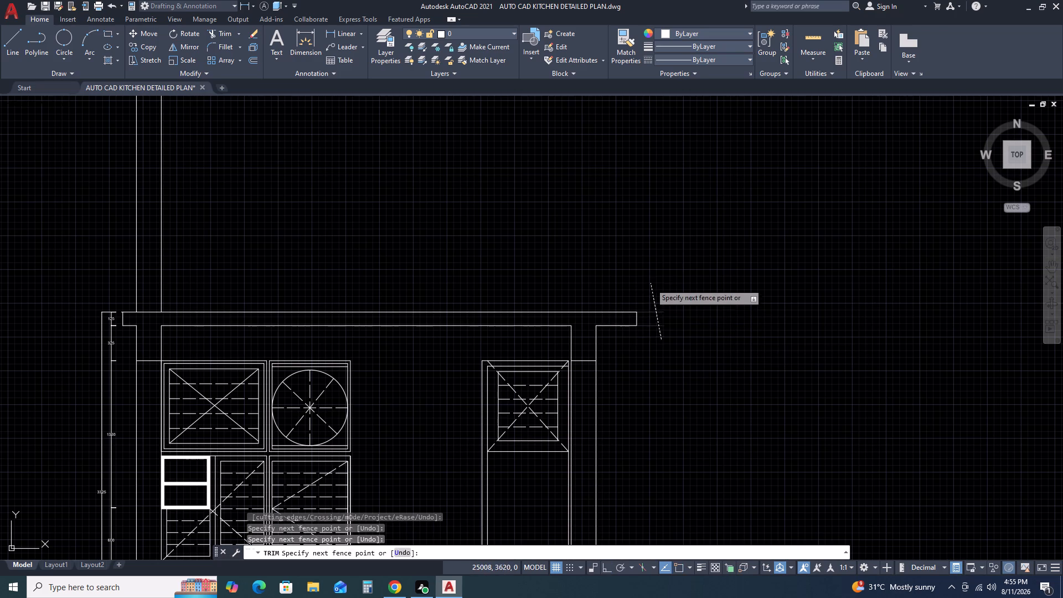
key(Escape)
Hatch the ceiling slab and its end beams with the AR-CONC pattern at scale 7.
key(h)
key(space)
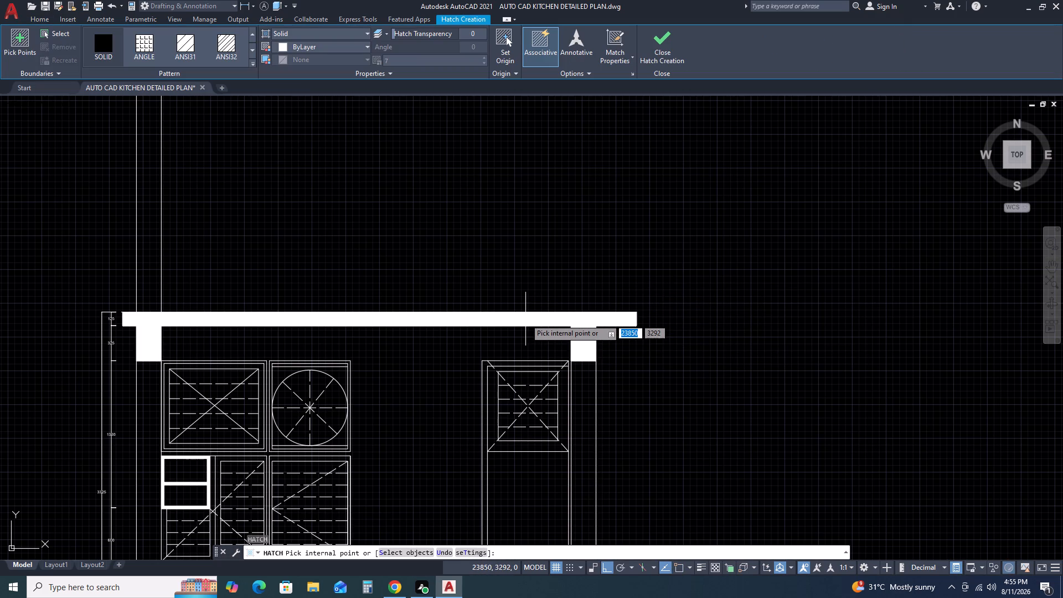
click(252, 65)
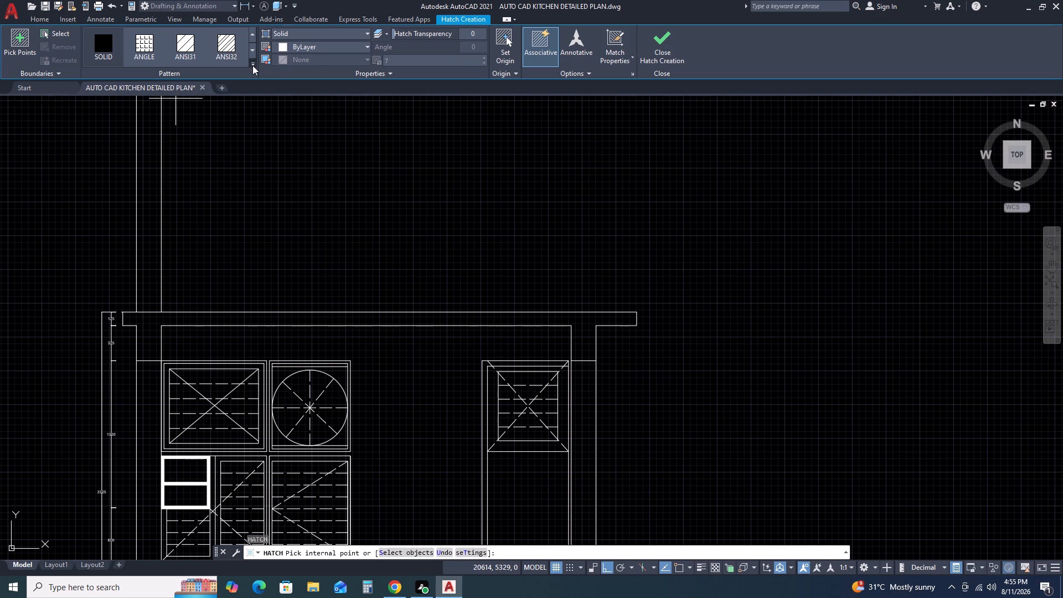
click(227, 160)
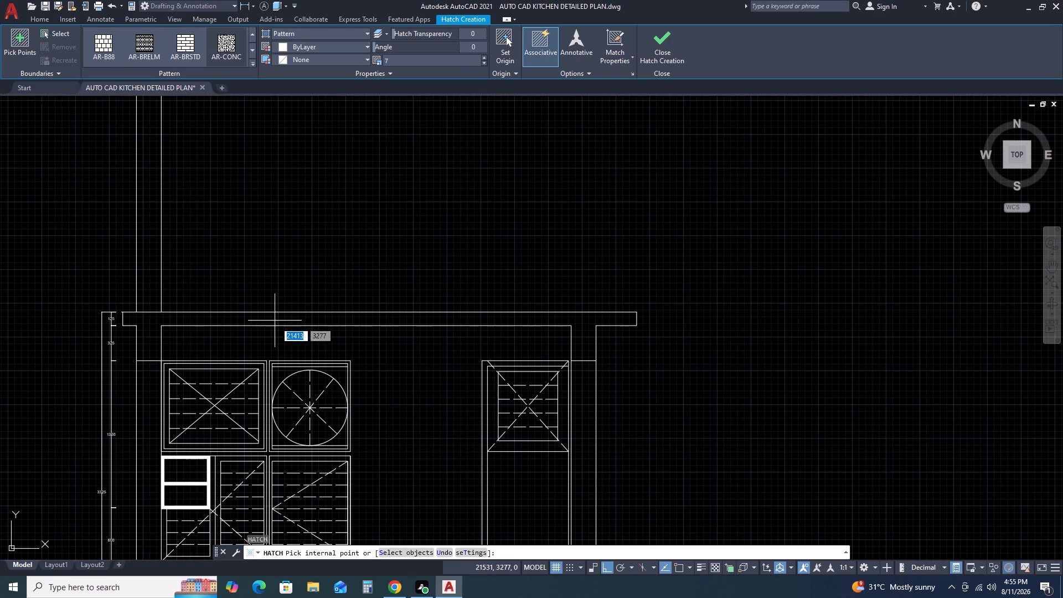
click(282, 317)
key(Escape)
Hatch both end walls below the beams with the ANSI32 pattern, including the lower part of the tall cabinet's wall.
scroll(563, 251, down, 3)
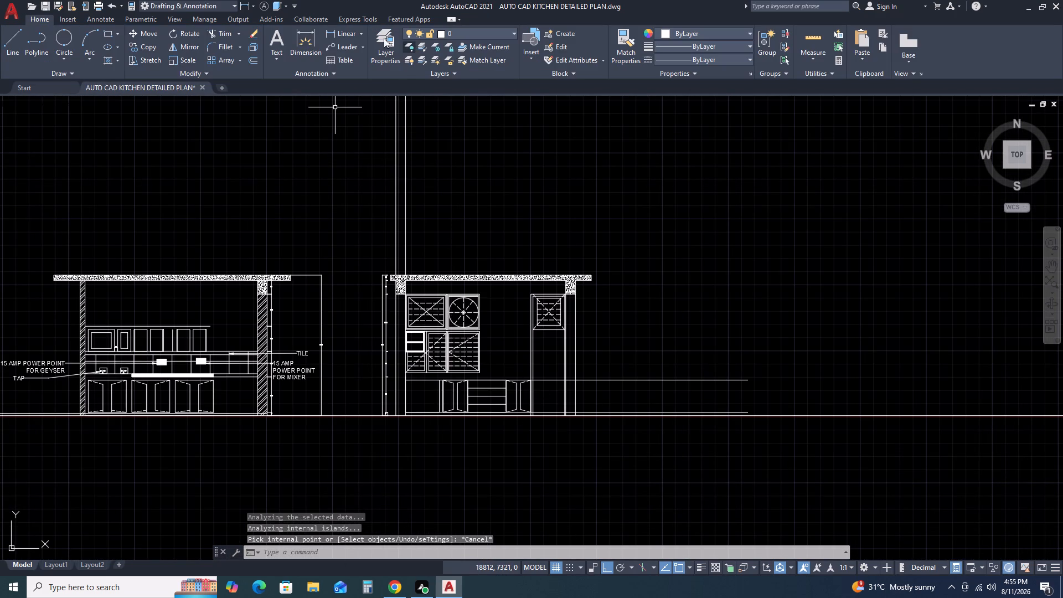
key(space)
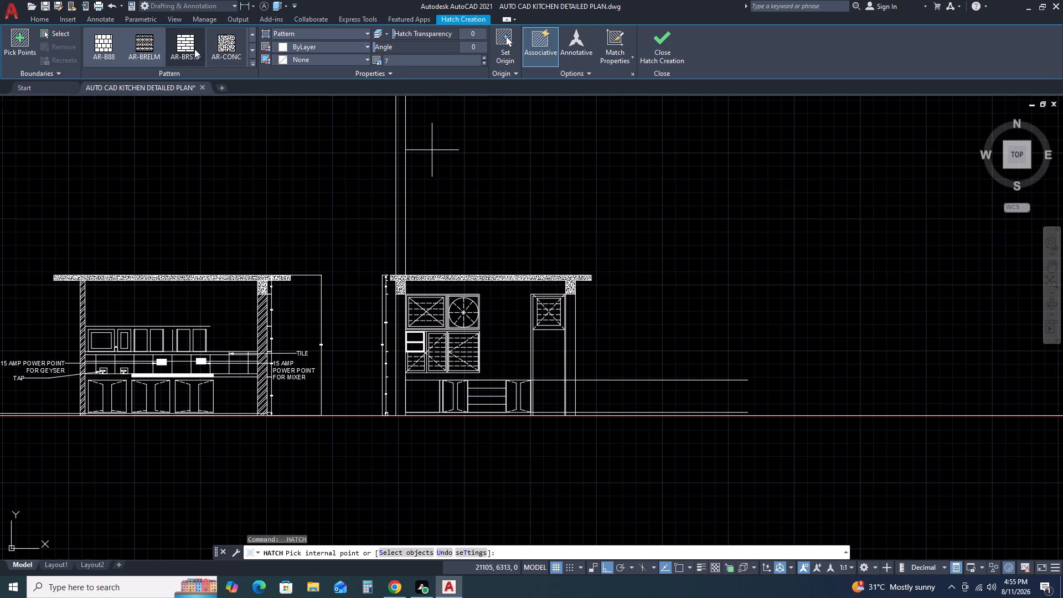
click(255, 66)
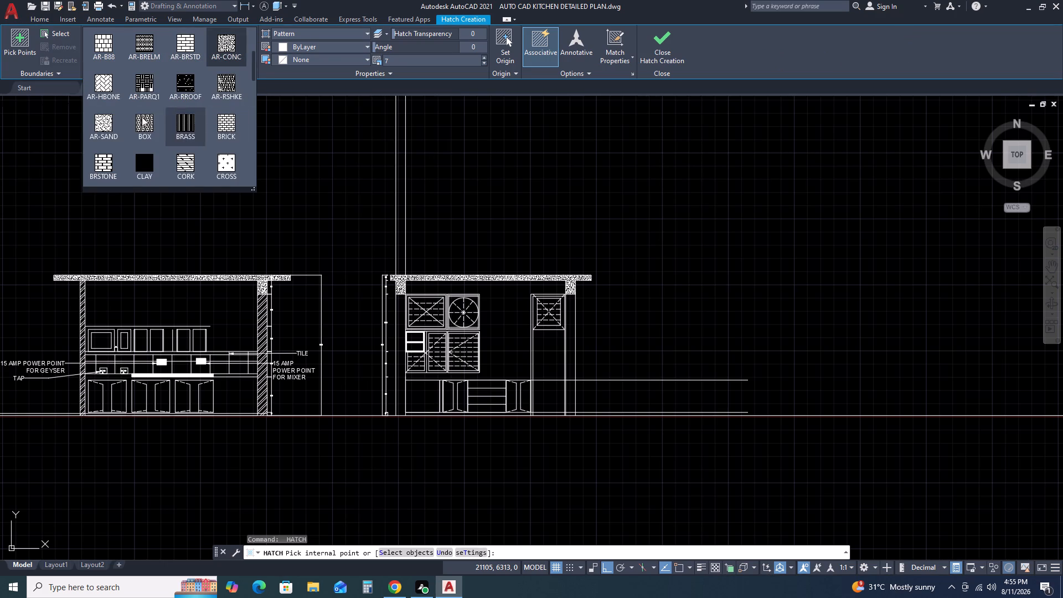
scroll(157, 65, up, 4)
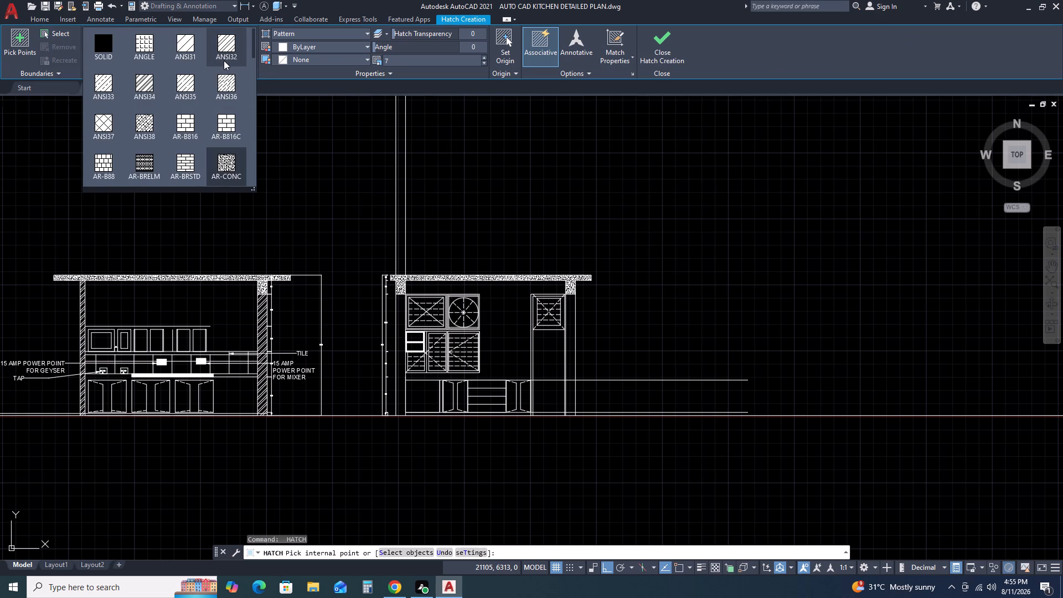
click(226, 40)
scroll(398, 362, up, 3)
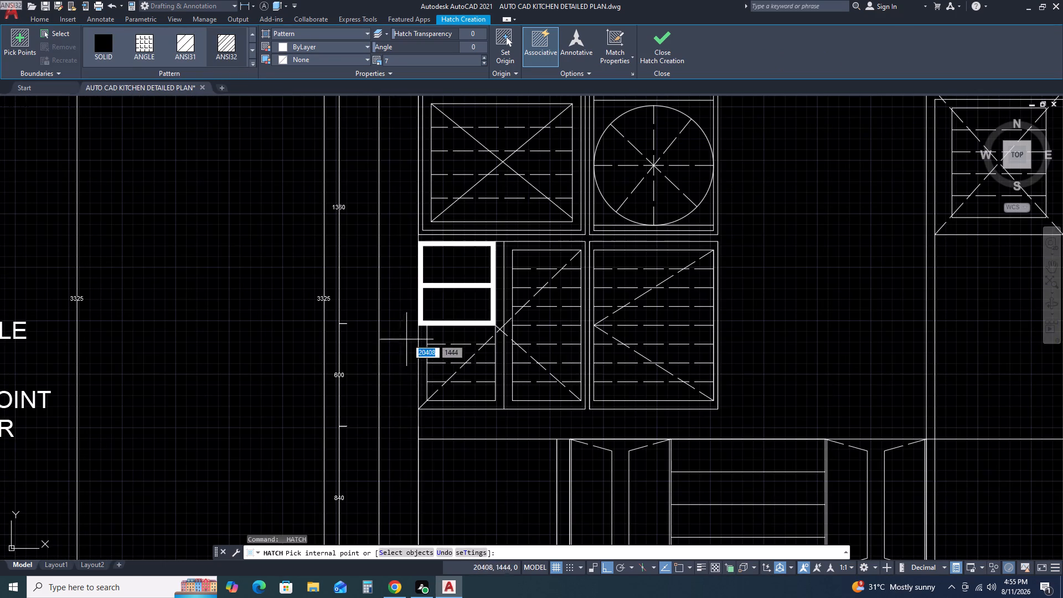
click(407, 338)
scroll(400, 241, down, 4)
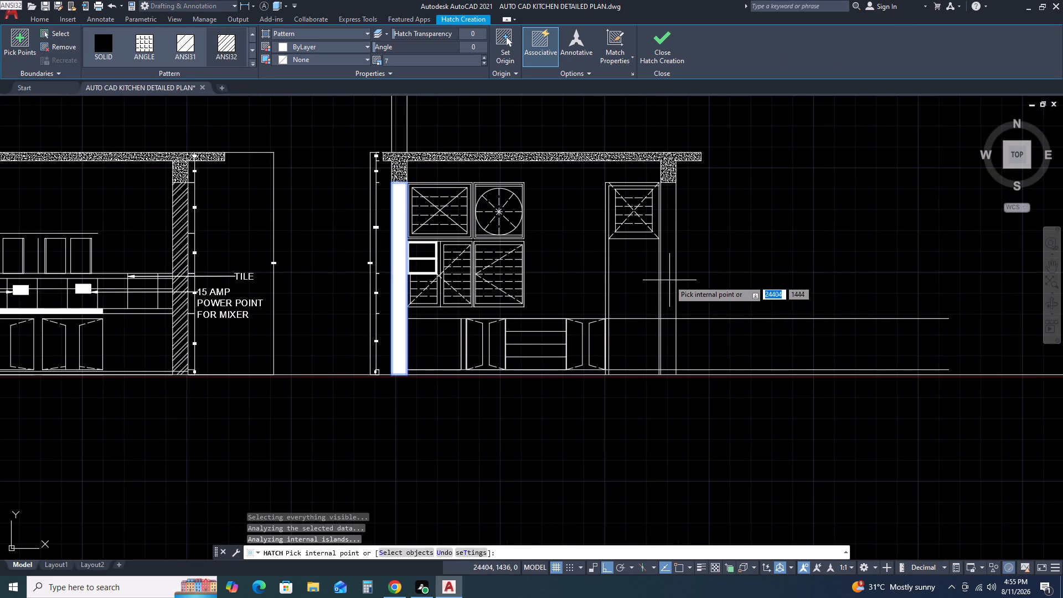
click(669, 280)
click(667, 336)
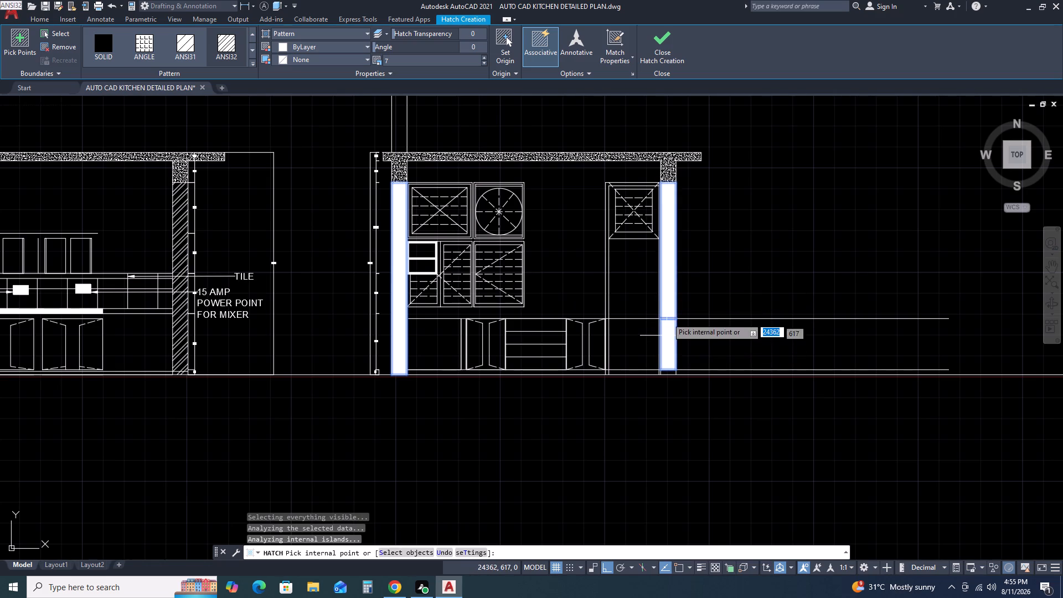
key(Escape)
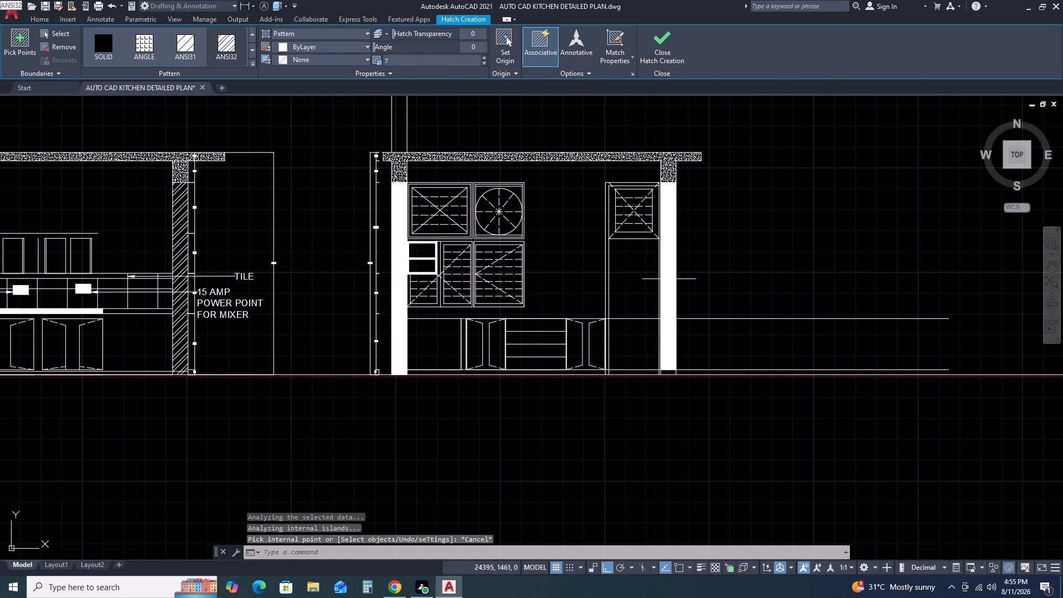
Match the new end-wall hatches to the diagonal wall hatch of the neighbouring elevation.
scroll(628, 300, down, 2)
key(m)
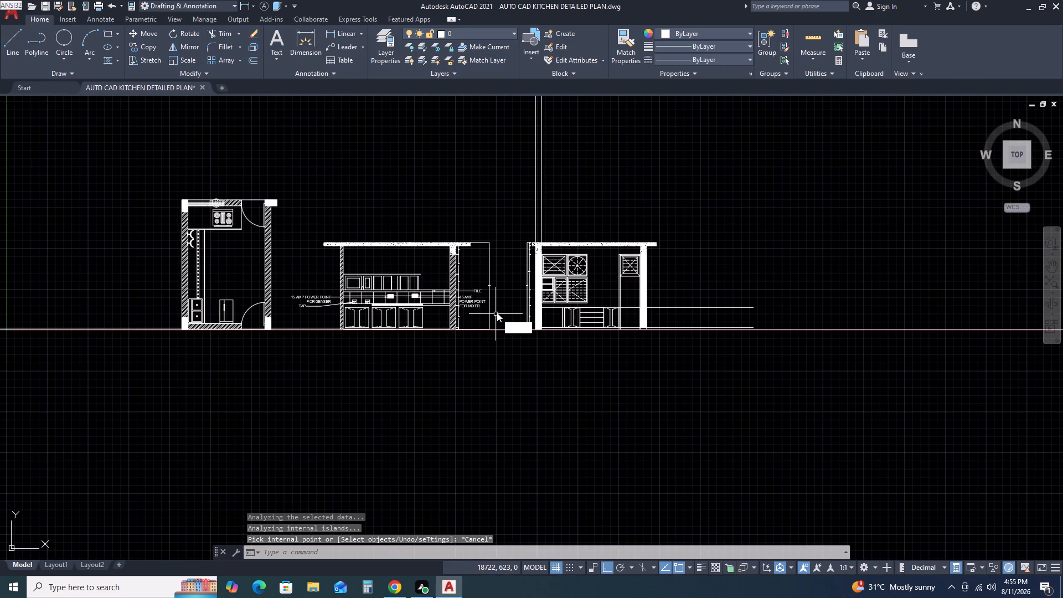
key(a)
key(space)
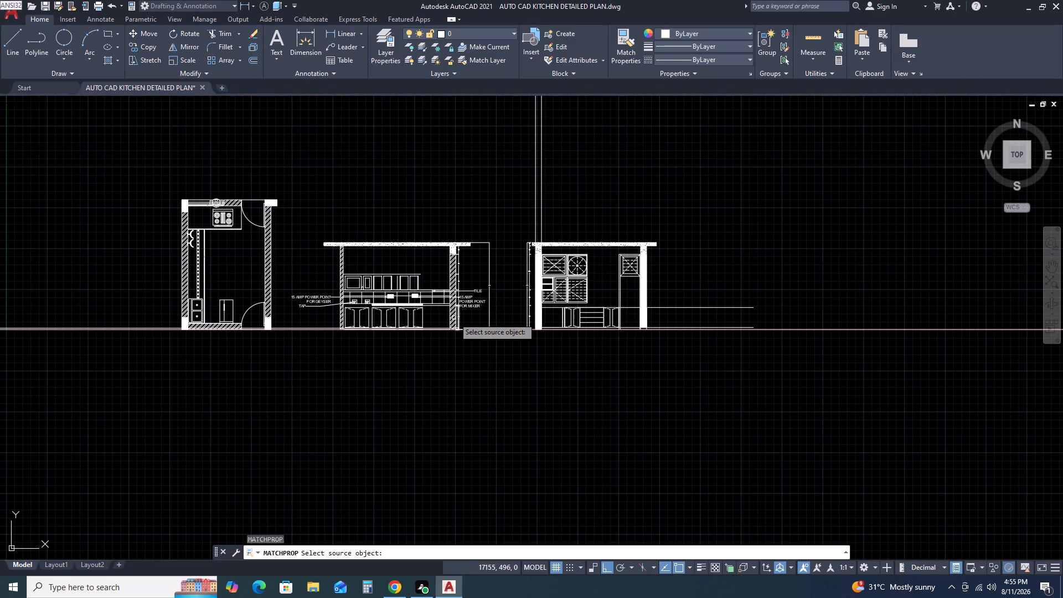
click(453, 318)
click(540, 314)
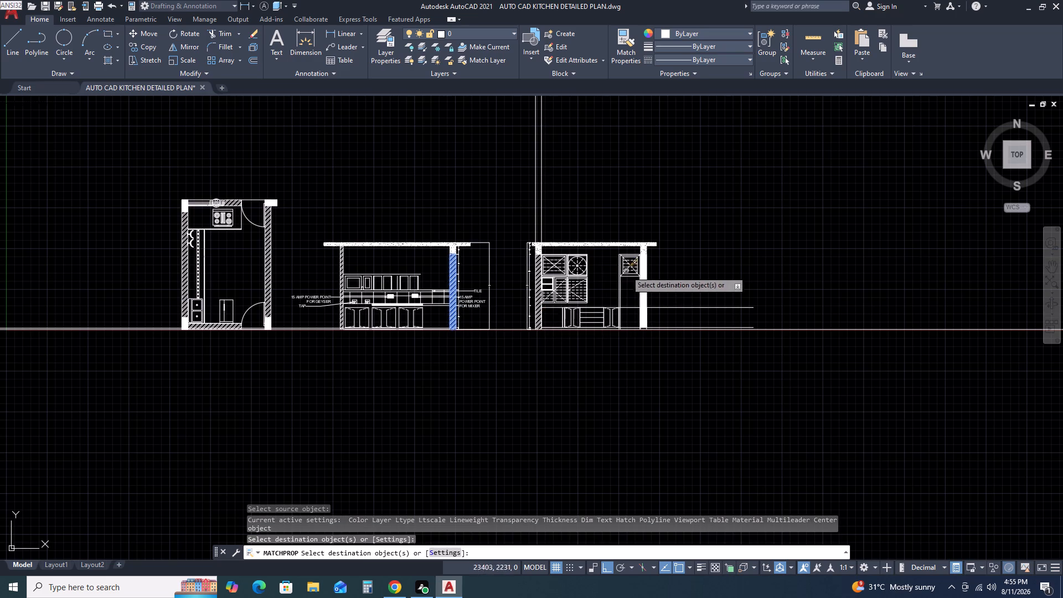
click(643, 296)
click(643, 315)
key(Escape)
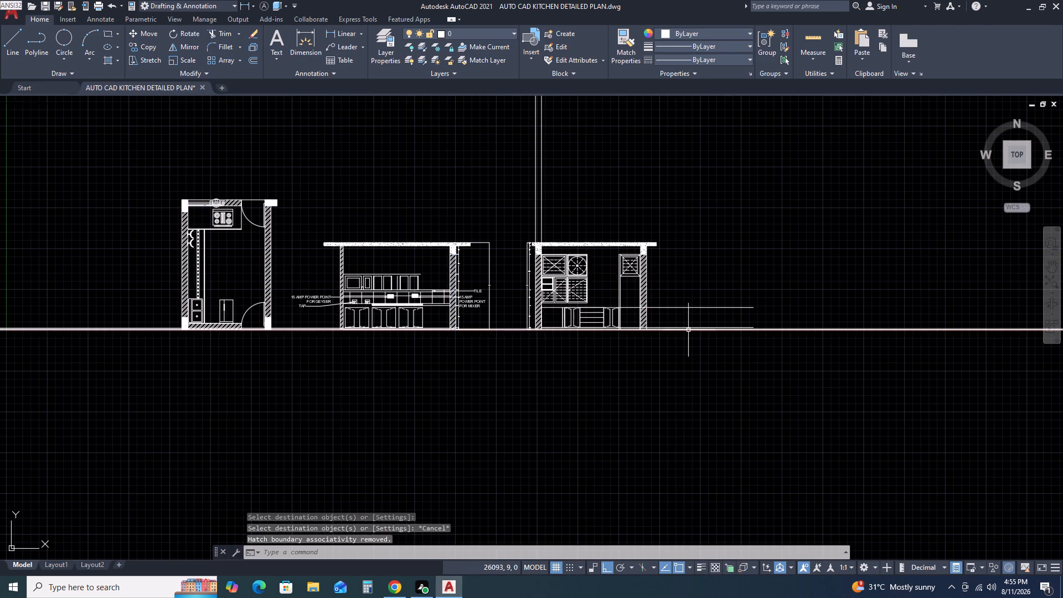
Erase the horizontal line at the base cabinets' top level that extends past the tall cabinet's wall.
scroll(688, 330, up, 2)
drag(701, 295, 695, 282)
click(673, 228)
key(Delete)
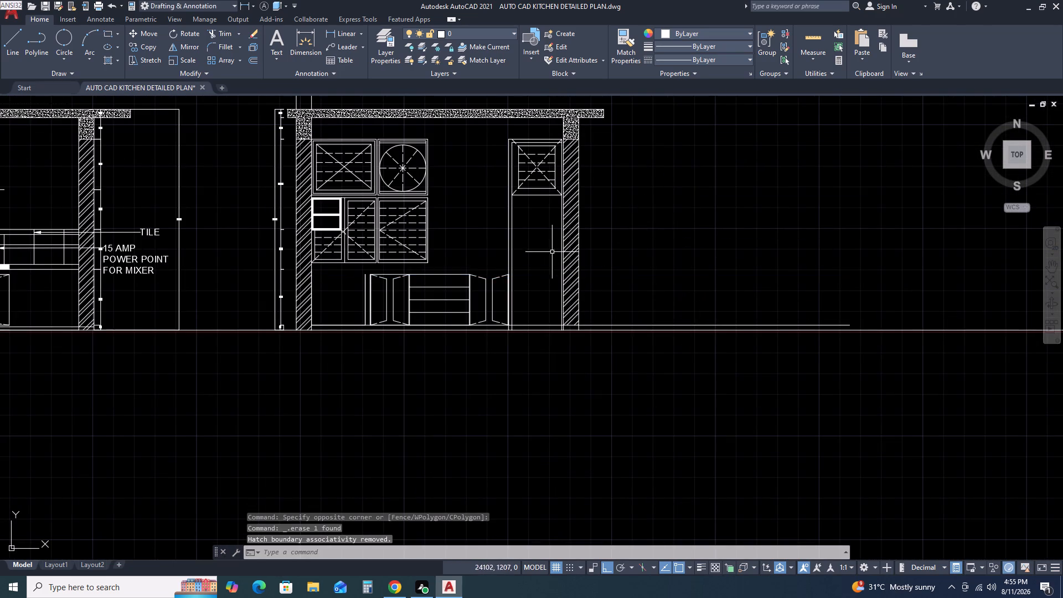
Undo the erasure of the horizontal line at the base cabinets' top level.
scroll(599, 325, down, 1)
scroll(457, 269, up, 3)
middle_drag(632, 323, 574, 270)
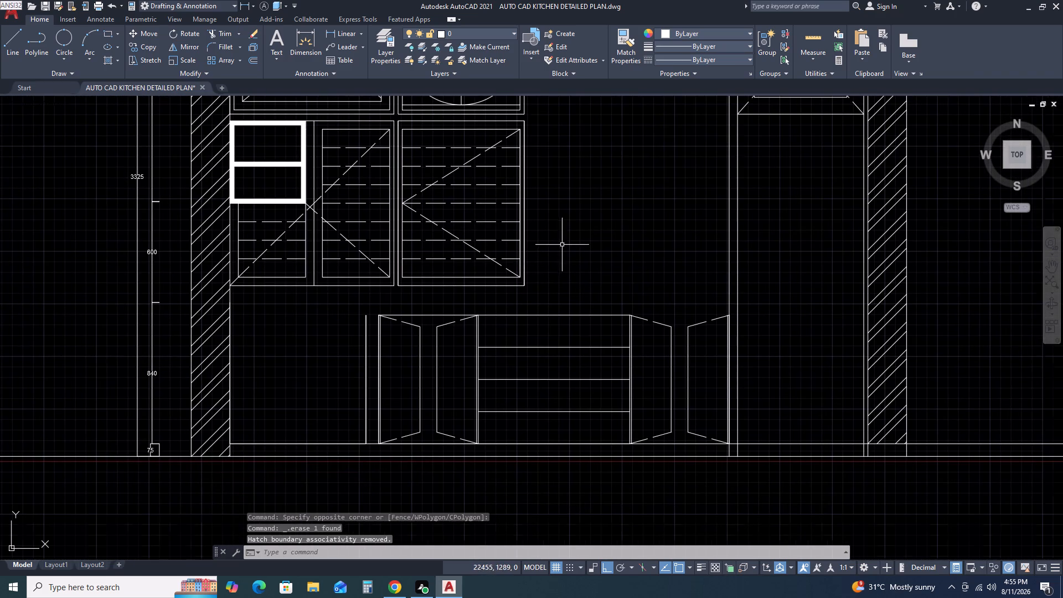
key(ctrl+z)
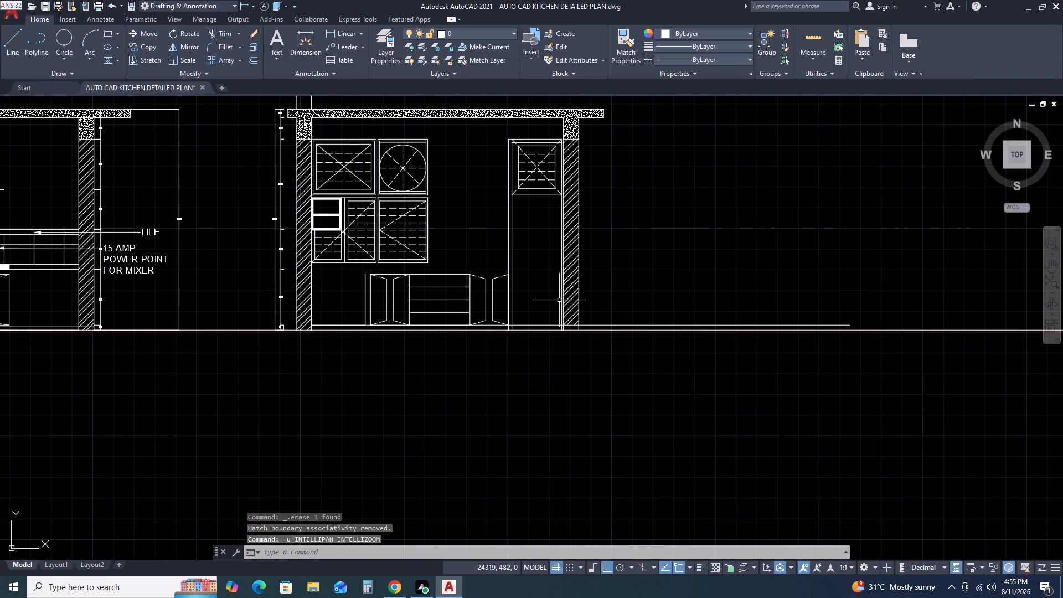
key(ctrl+z)
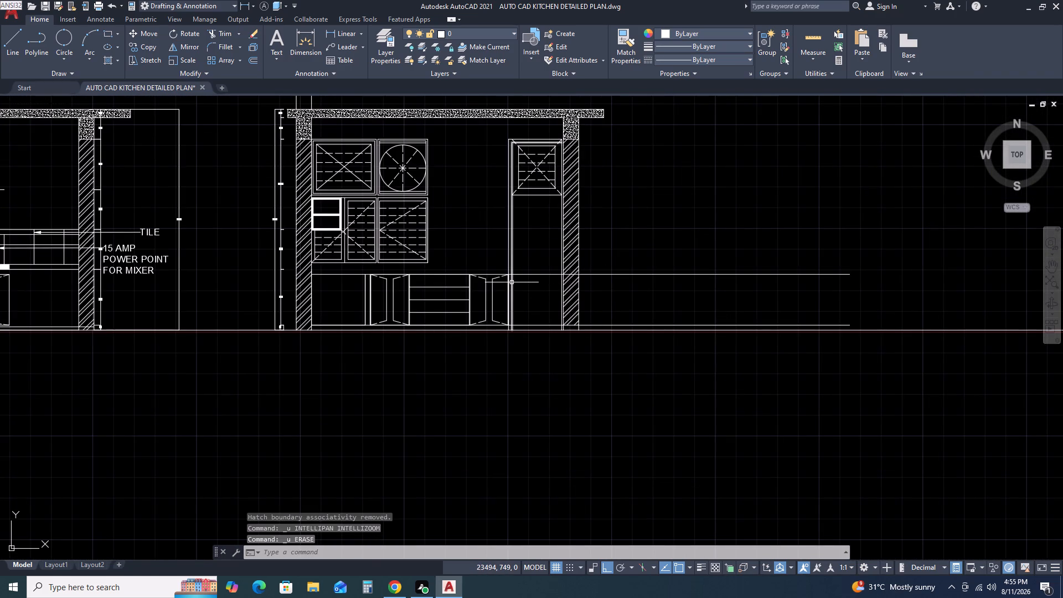
Trim the base cabinets' top line across the tall cabinet and end wall, and erase its leftover piece outside the wall.
key(t)
text(R)
key(space)
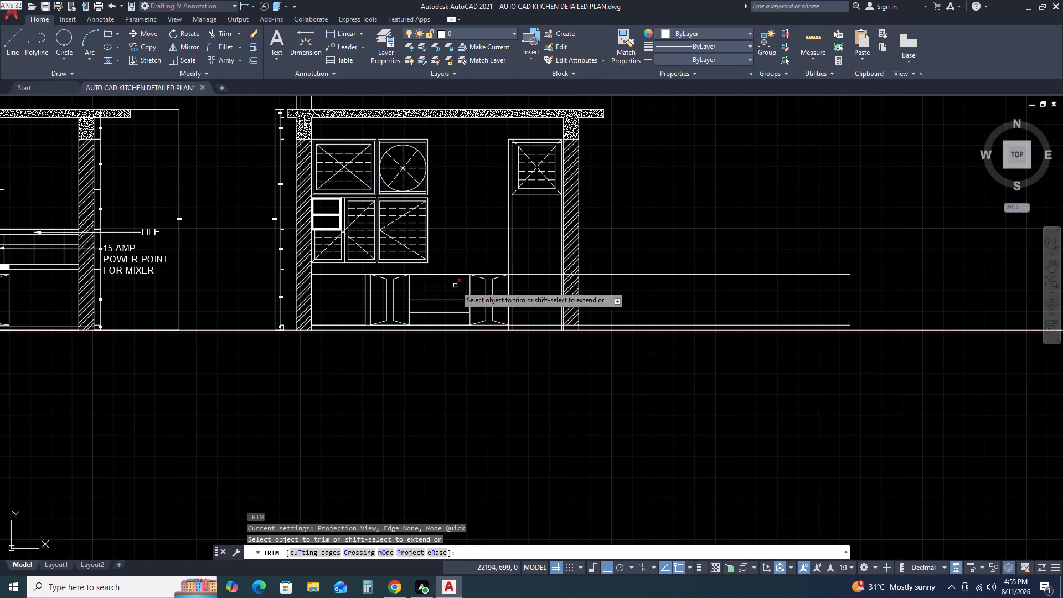
click(549, 286)
click(540, 241)
click(621, 290)
key(Escape)
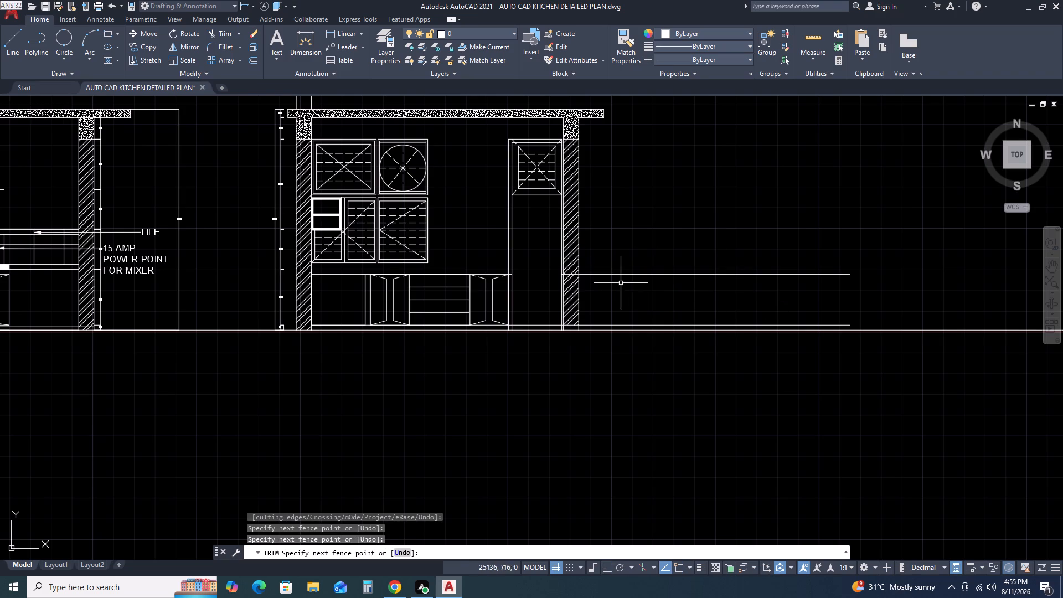
drag(654, 234, 634, 257)
click(600, 293)
key(Delete)
Trim the short stub of the base cabinets' top line inside the tall cabinet's side panel.
scroll(515, 283, up, 3)
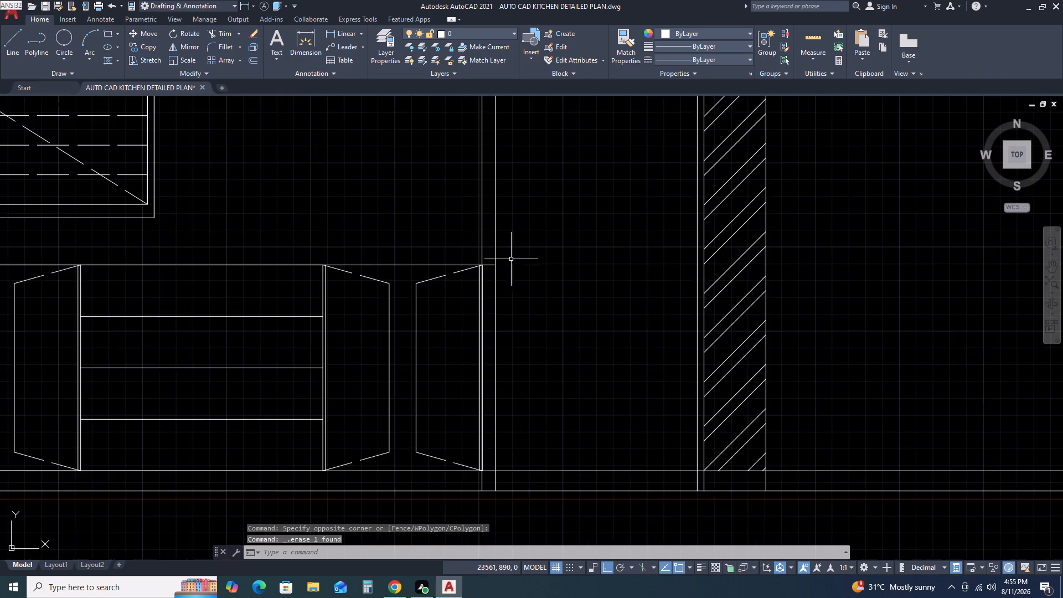
scroll(469, 254, up, 2)
text(TR)
key(space)
drag(520, 320, 520, 310)
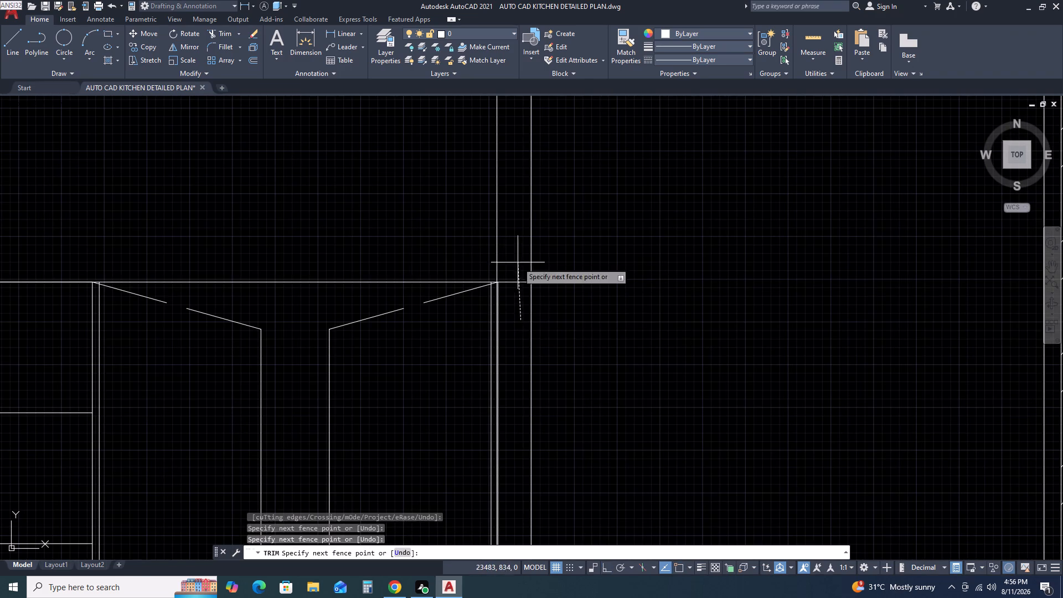
drag(514, 228, 514, 221)
key(Escape)
Erase the extra vertical line where the last base cabinet meets the tall cabinet's side panel.
scroll(533, 199, down, 4)
scroll(522, 267, up, 4)
scroll(590, 274, down, 2)
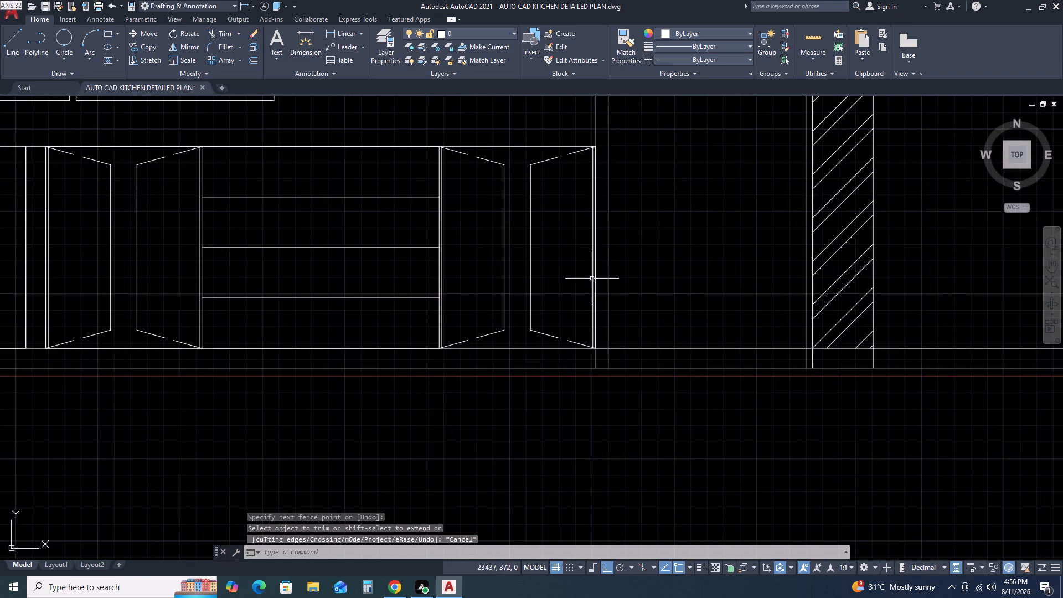
scroll(586, 206, up, 5)
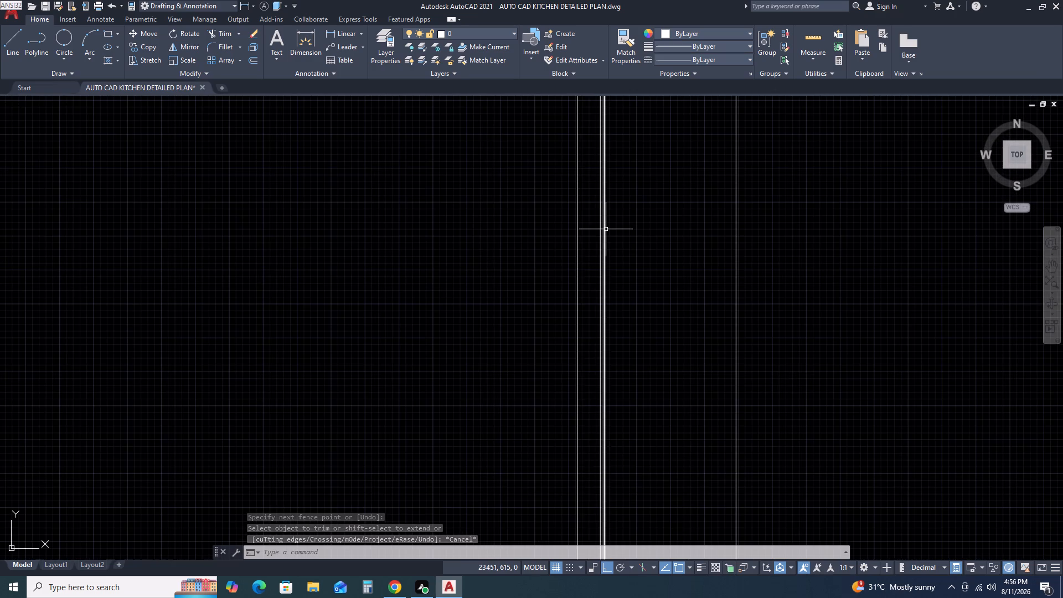
click(606, 229)
scroll(625, 265, down, 5)
key(Delete)
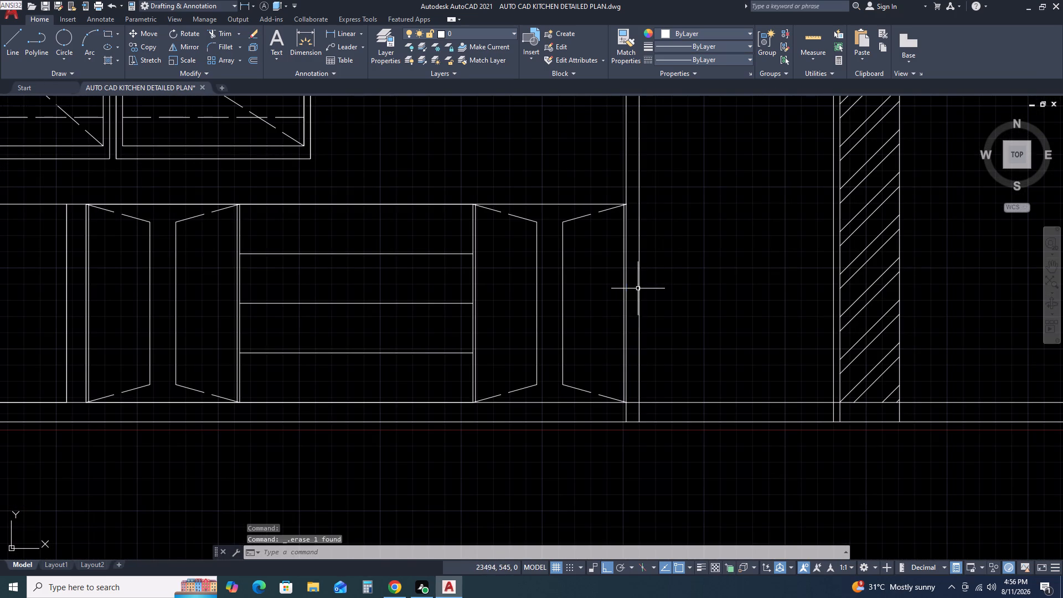
Offset the base cabinets' top line 75 upward to form the countertop's upper edge.
middle_drag(474, 219, 533, 216)
middle_drag(555, 214, 570, 212)
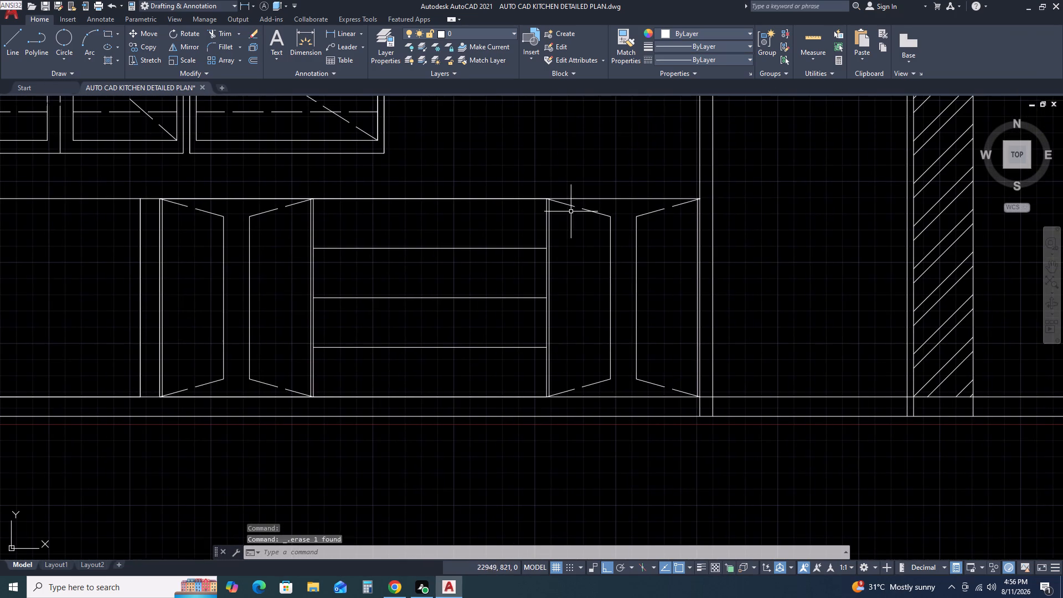
scroll(461, 198, down, 2)
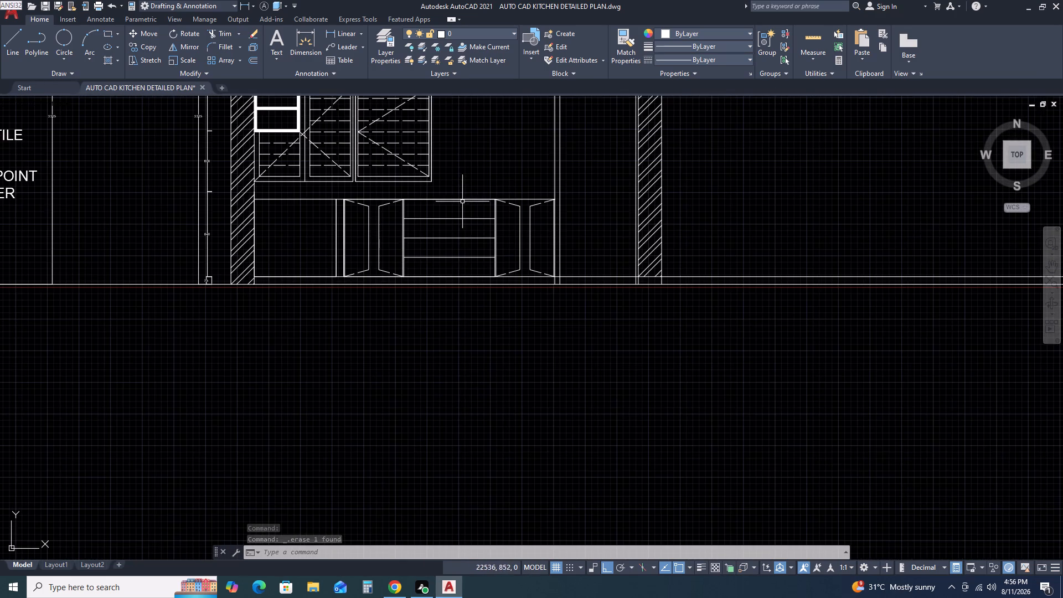
middle_drag(234, 202, 405, 208)
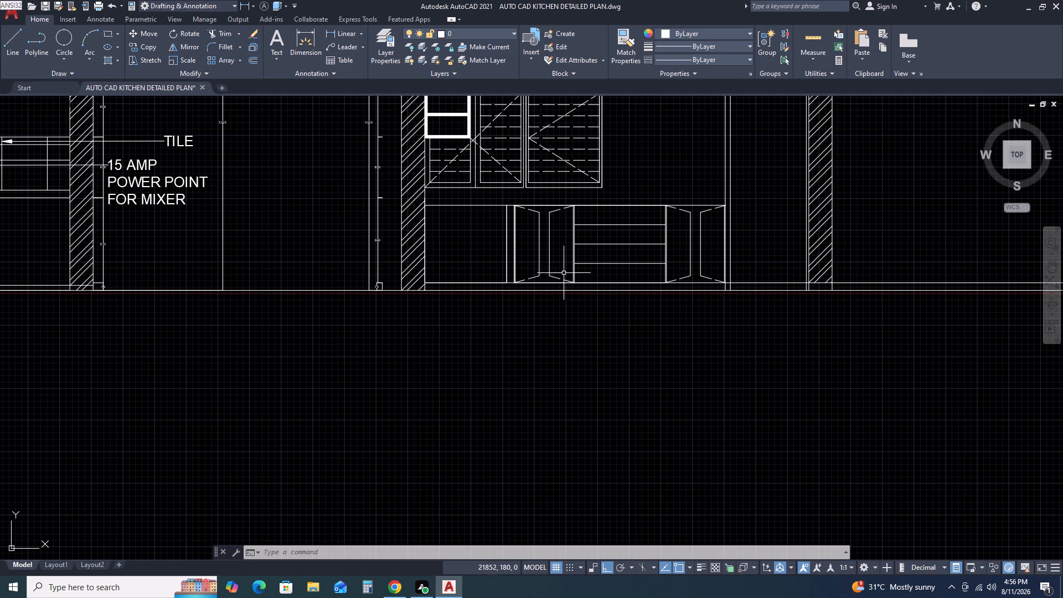
click(463, 206)
key(o)
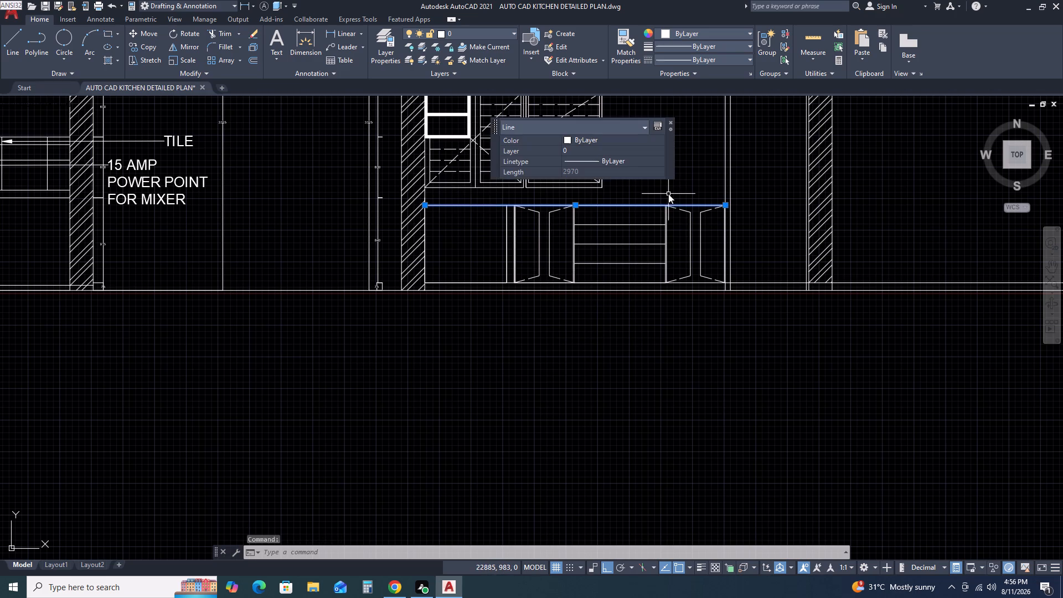
key(space)
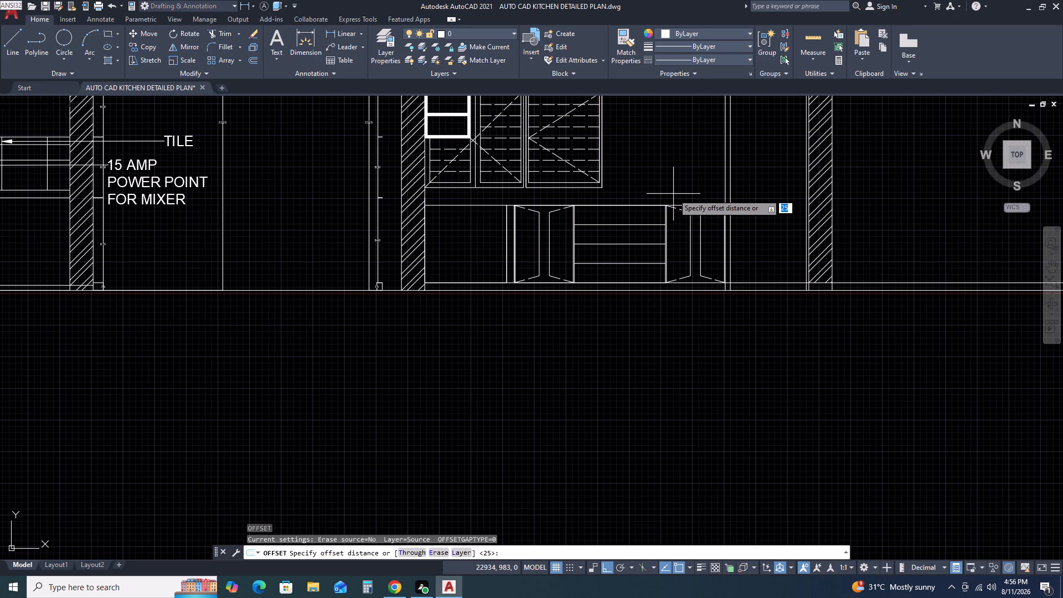
text(75)
key(space)
double_click(673, 194)
key(Escape)
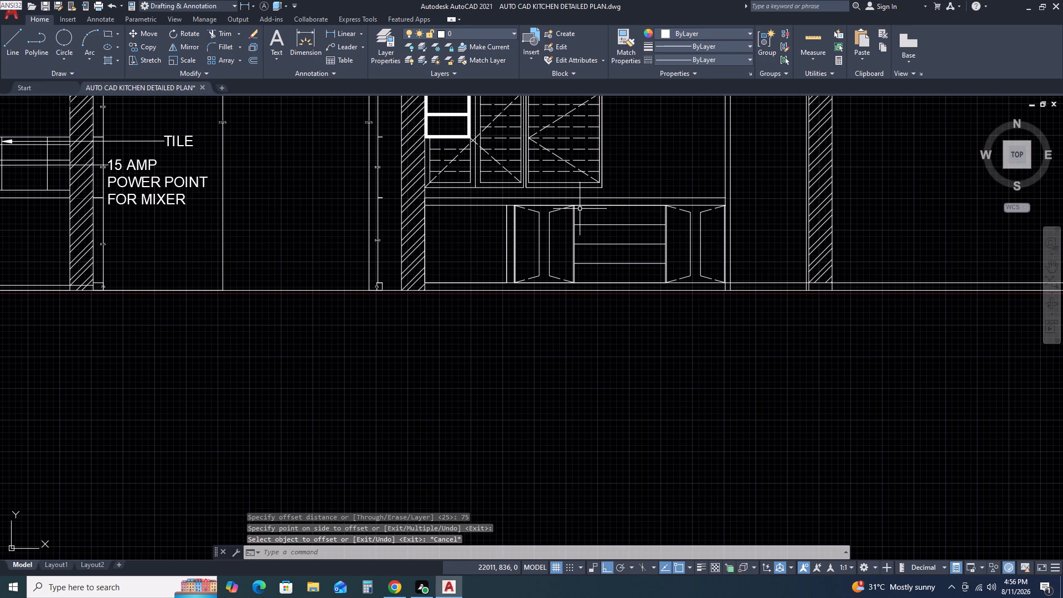
Fill the countertop band above the base cabinets with a Solid hatch.
text(H)
key(space)
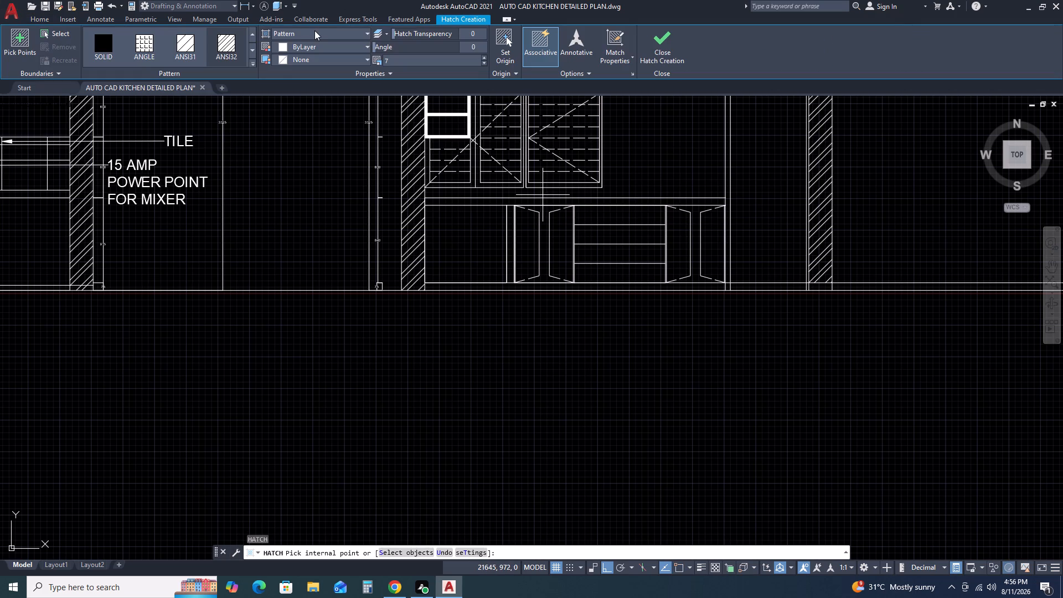
click(314, 30)
click(316, 49)
scroll(488, 186, up, 2)
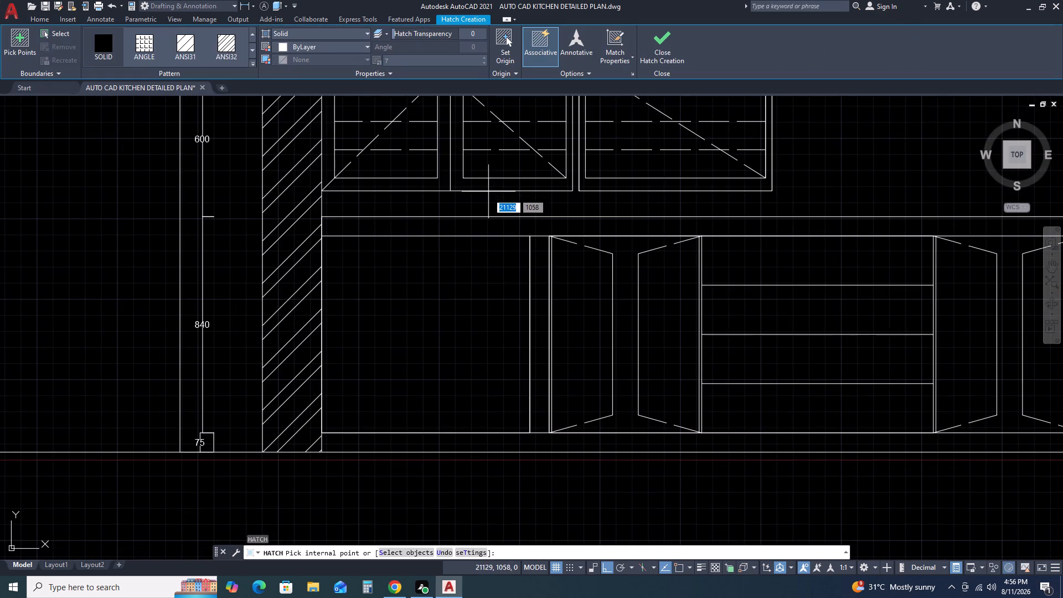
click(478, 228)
key(Escape)
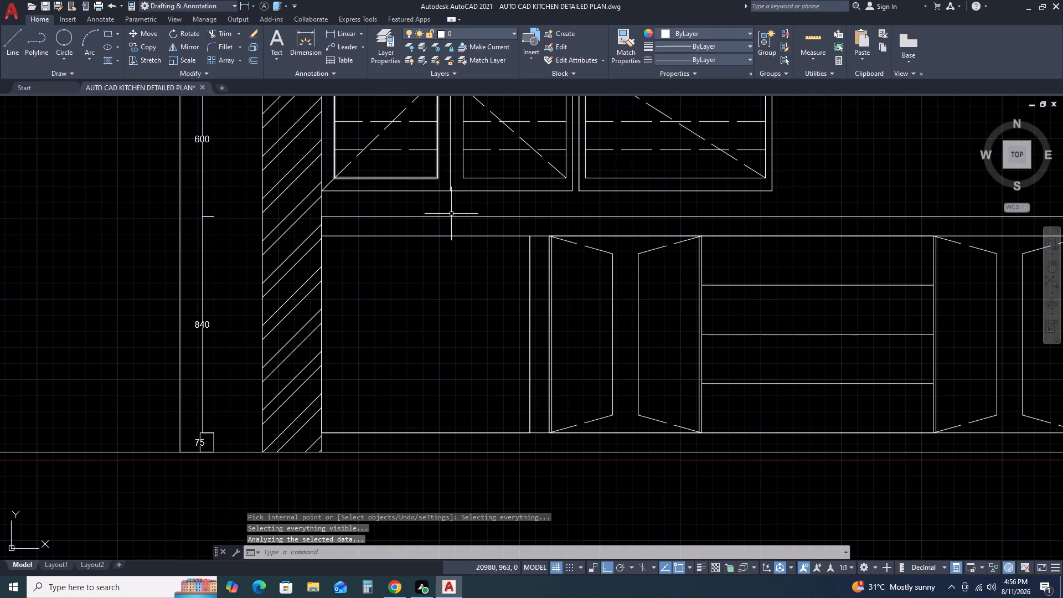
text(H)
key(space)
click(461, 222)
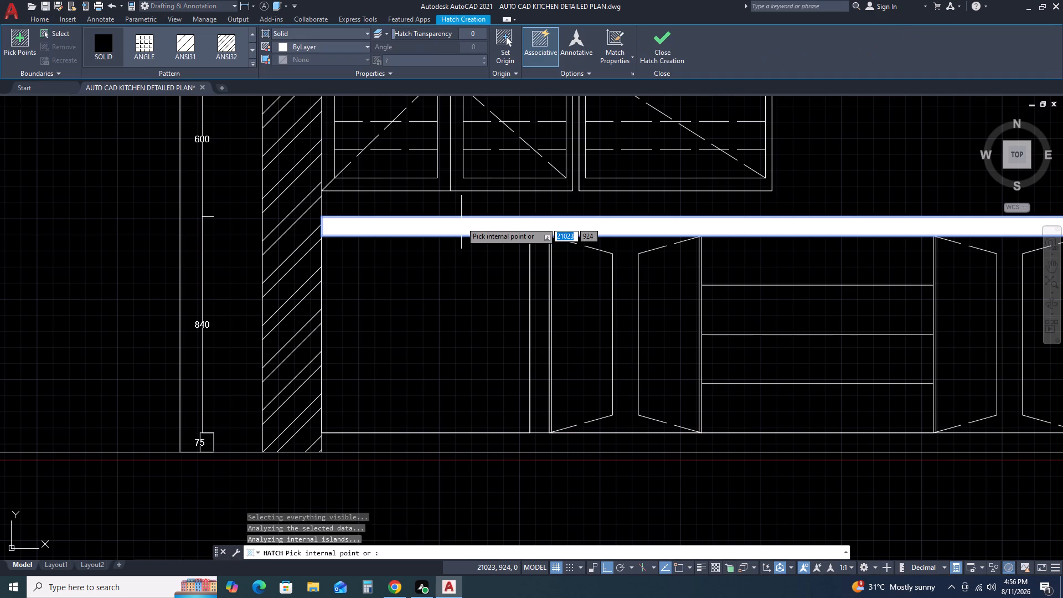
click(668, 58)
key(Escape)
scroll(719, 69, down, 3)
Trim the floor line and skirting line that run out beyond the outer face of the tall cabinet's end wall.
middle_drag(819, 163, 525, 147)
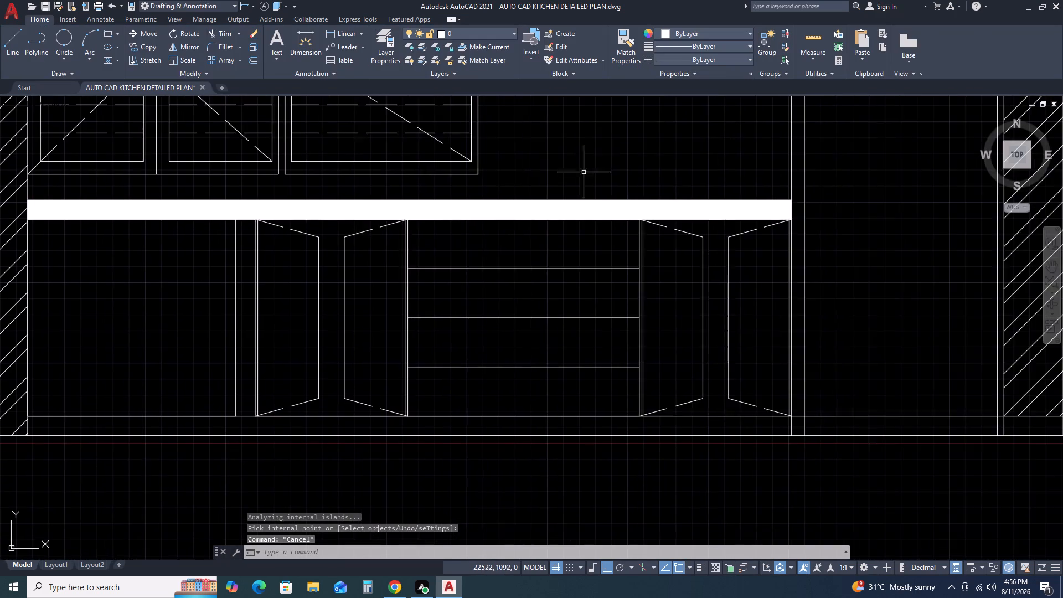
scroll(633, 190, down, 2)
middle_drag(688, 202, 579, 213)
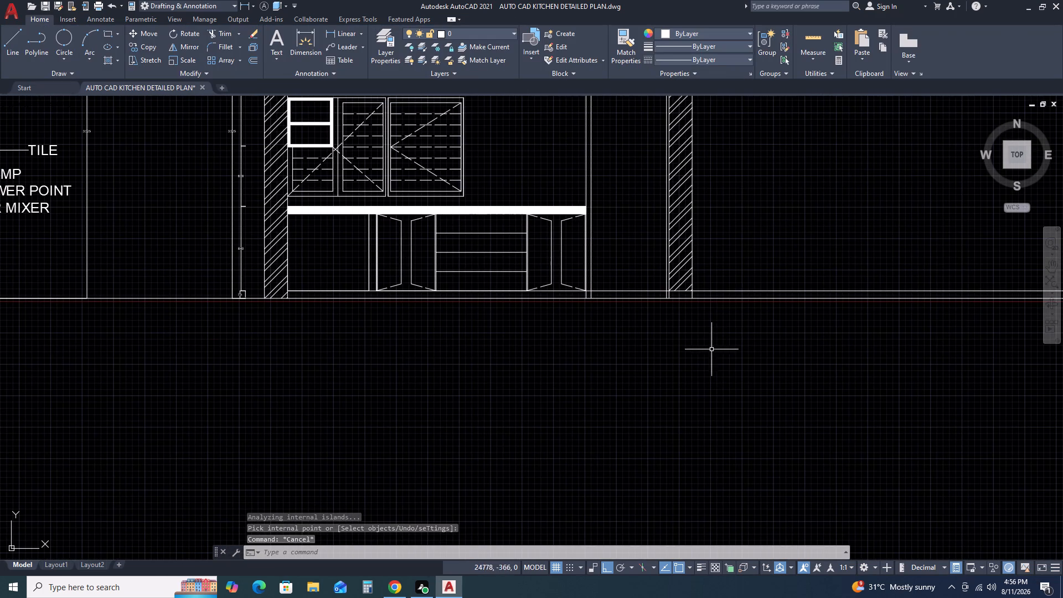
scroll(627, 298, up, 2)
scroll(750, 291, down, 1)
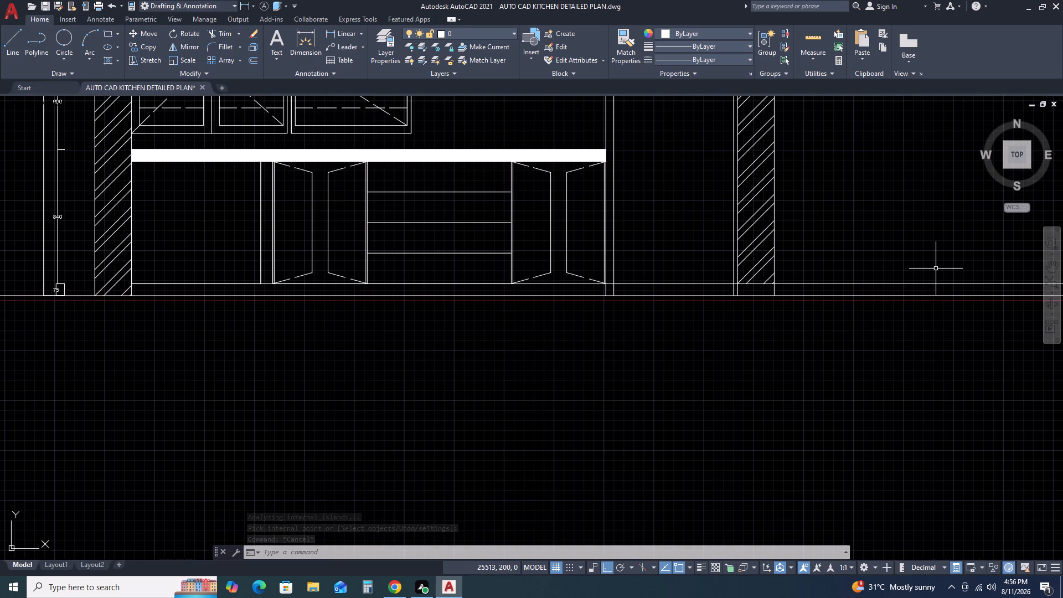
text(TR)
key(space)
click(958, 251)
click(893, 364)
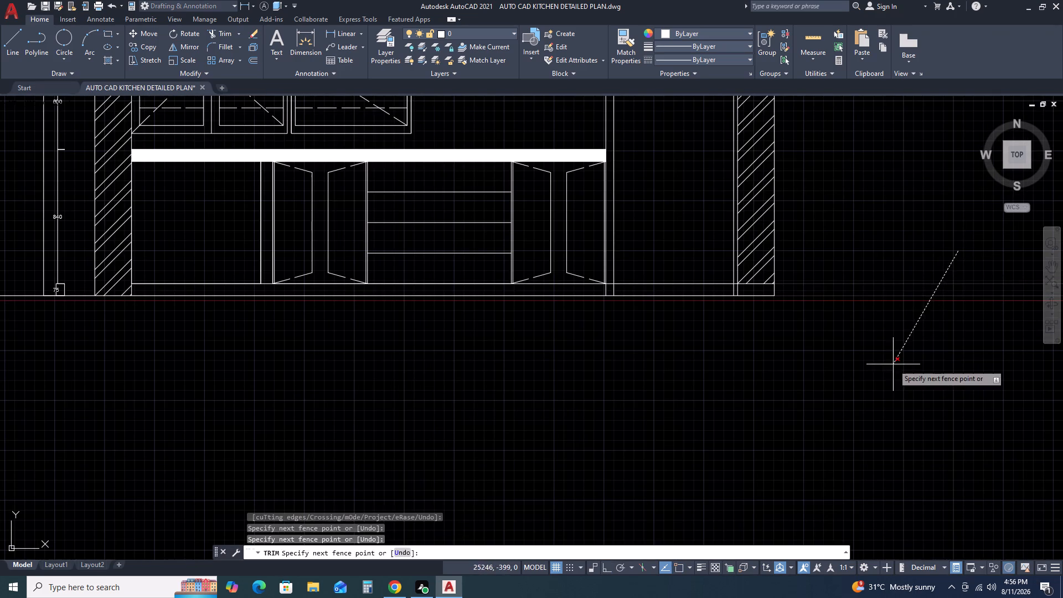
key(Escape)
click(694, 279)
key(Escape)
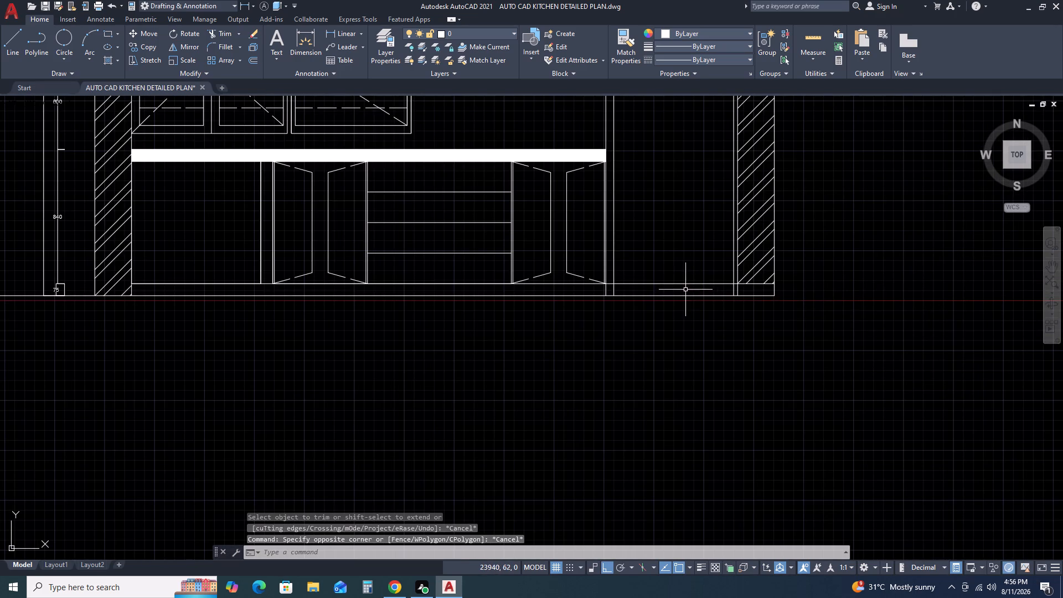
Trim the skirting line at the tall cabinet's side panel and erase the remaining piece running under the tall cabinet and end wall.
text(TR)
key(space)
scroll(611, 284, up, 2)
drag(605, 291, 606, 283)
click(610, 251)
key(Escape)
click(721, 259)
click(690, 298)
key(Delete)
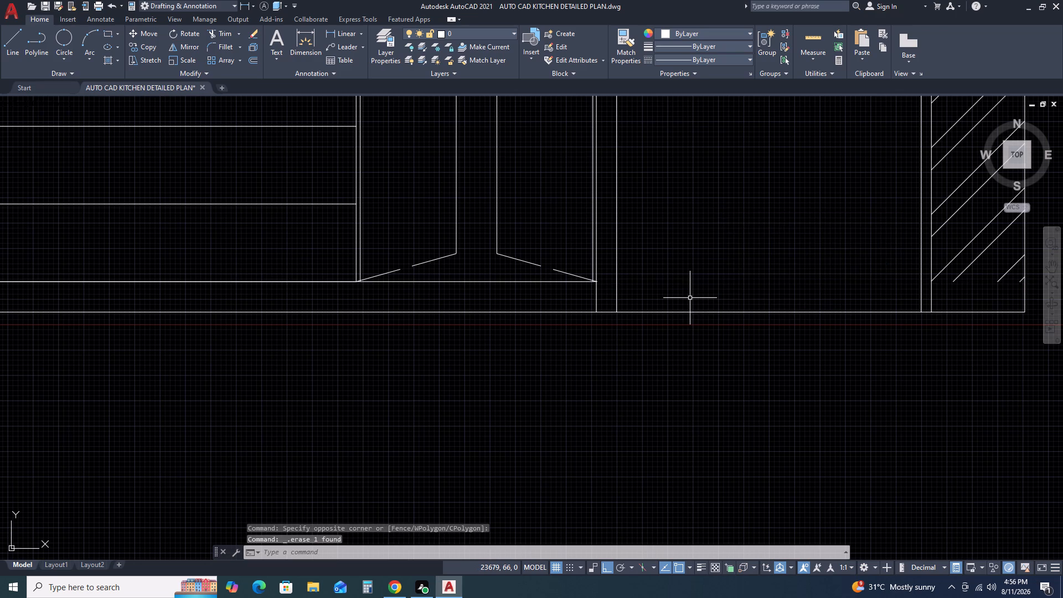
Stretch the bottom edge of the tall cabinet's end-wall hatch down to the floor line.
scroll(690, 298, down, 2)
scroll(828, 275, up, 2)
drag(796, 291, 789, 288)
click(736, 247)
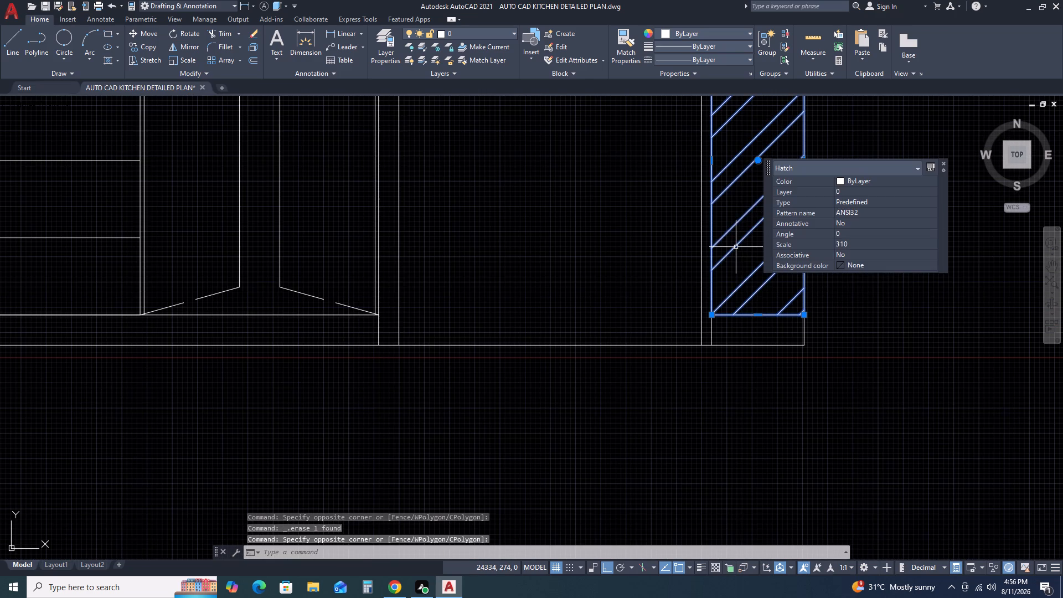
click(758, 313)
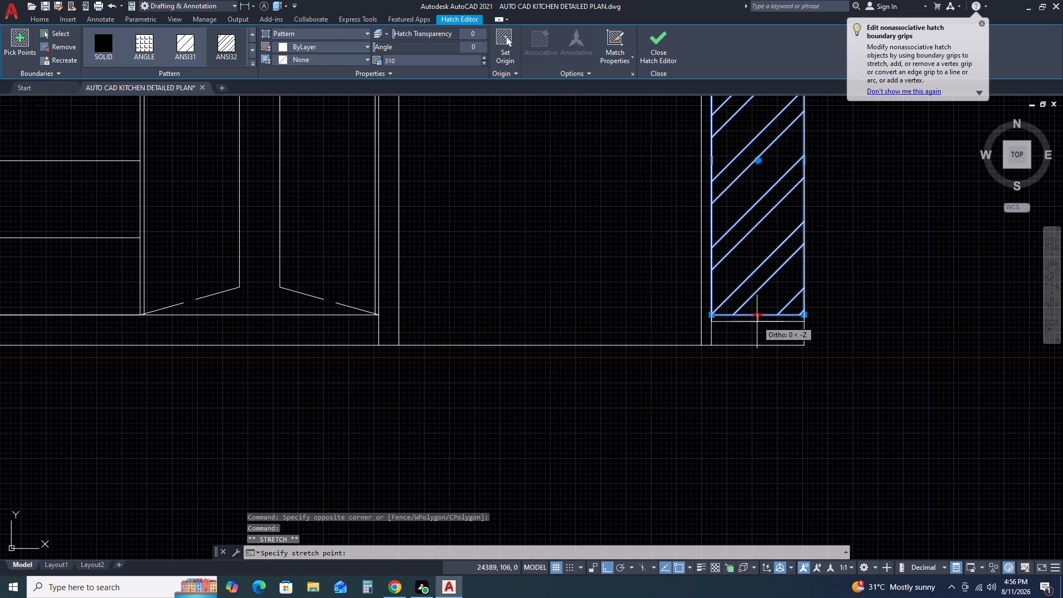
click(756, 344)
key(Escape)
scroll(756, 306, down, 3)
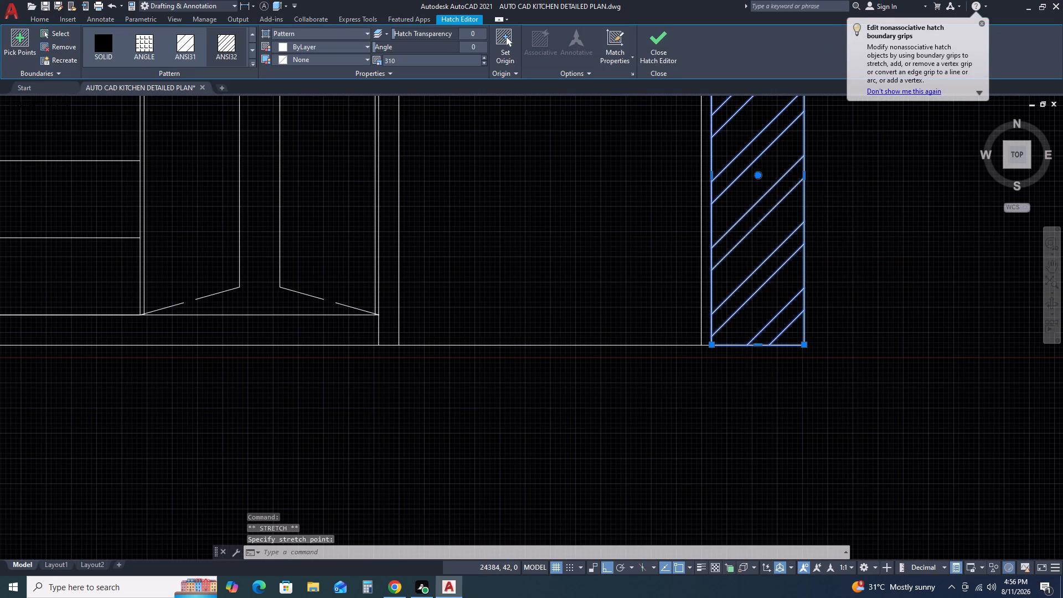
key(Escape)
Stretch the shared extension line of the 600 and 840 dimensions to the end wall's outer face.
scroll(706, 313, down, 2)
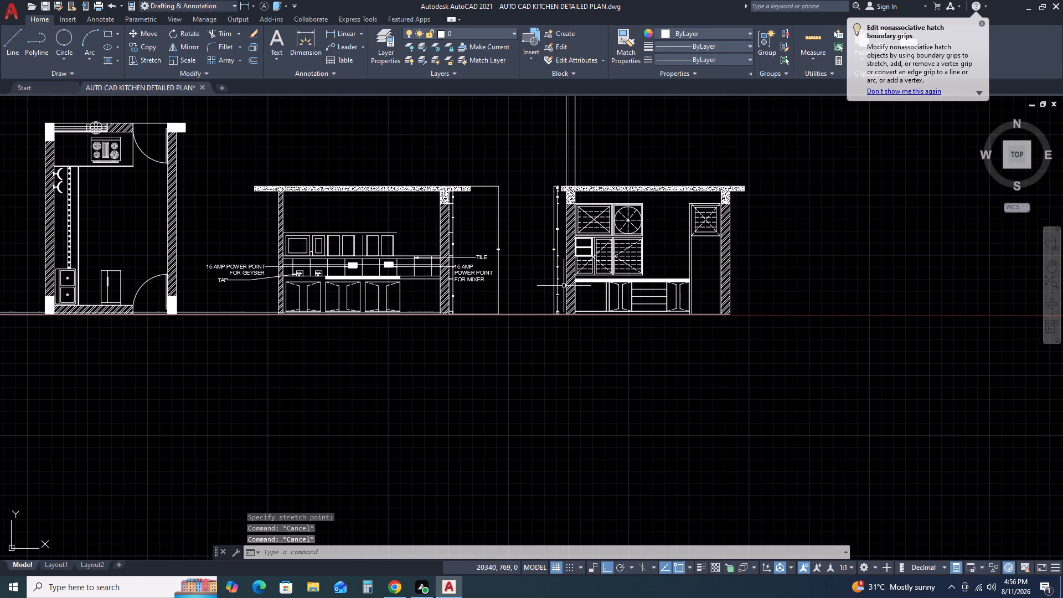
scroll(553, 282, up, 5)
click(577, 265)
click(576, 283)
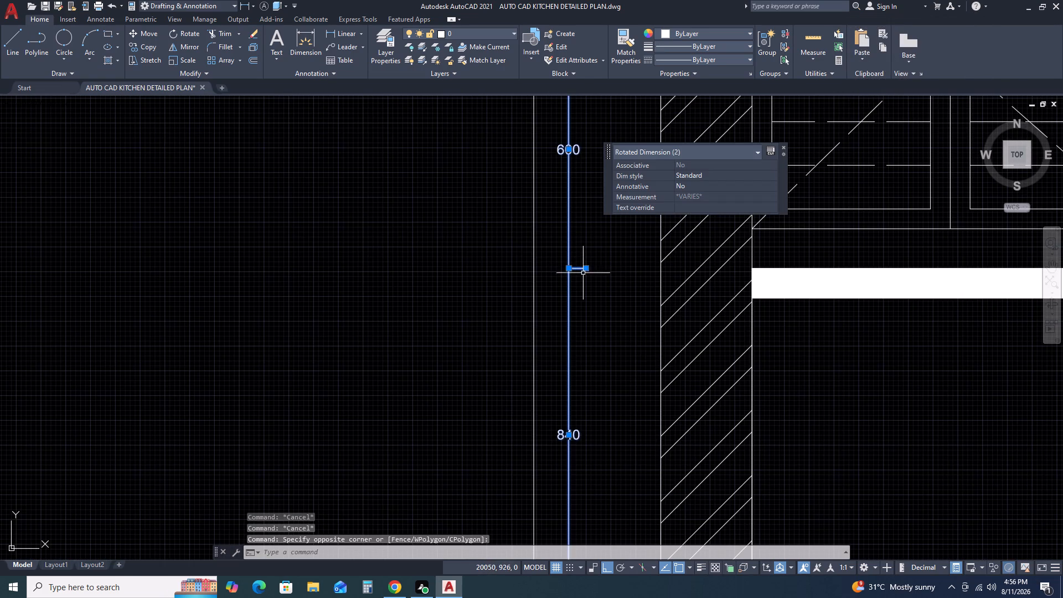
click(584, 267)
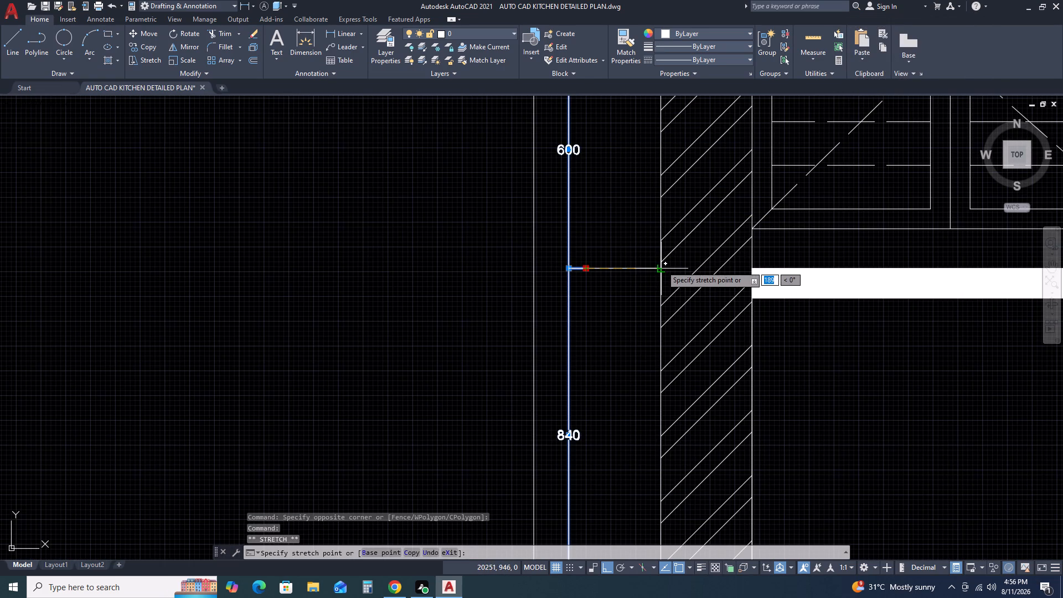
click(662, 266)
Stretch the lower extension line of the 840 dimension to the end wall's outer face.
scroll(601, 279, down, 2)
scroll(612, 412, up, 1)
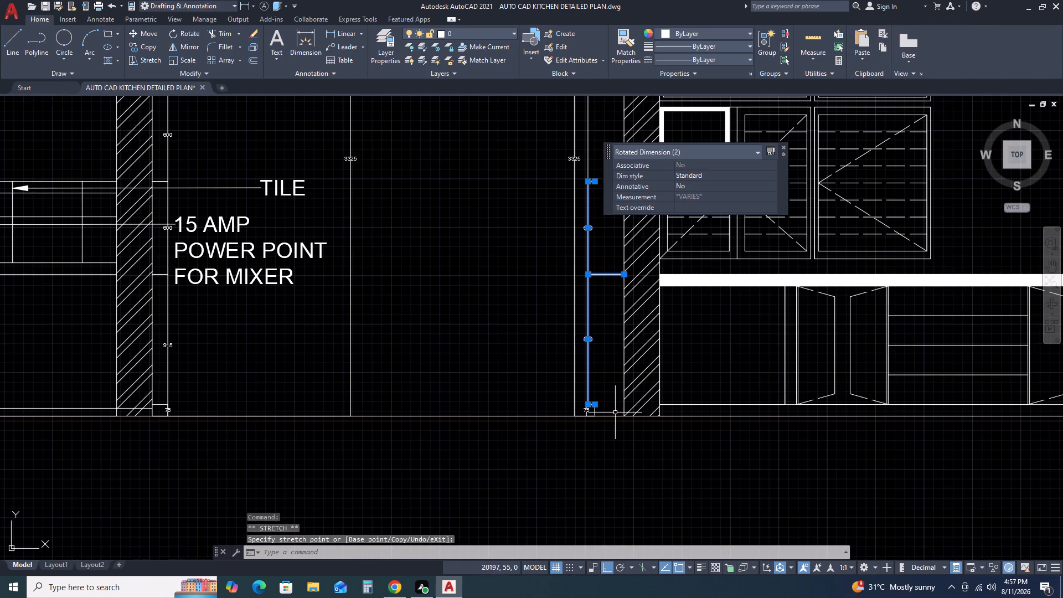
scroll(613, 413, up, 1)
scroll(565, 398, up, 2)
click(564, 393)
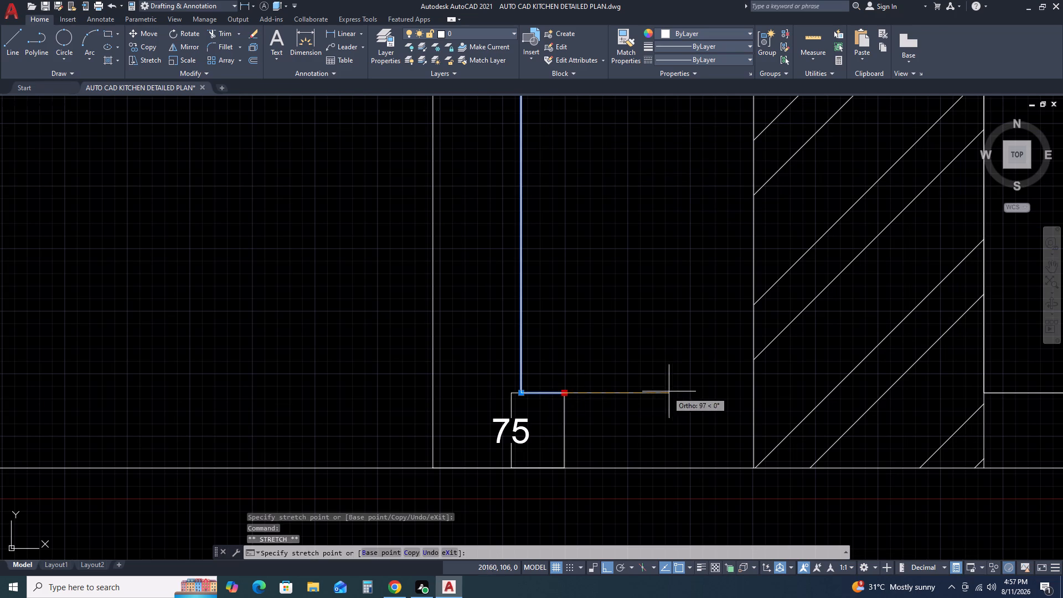
click(756, 391)
key(Escape)
Erase the short vertical line beside the 75 dimension, between the skirting level and the floor line.
click(570, 439)
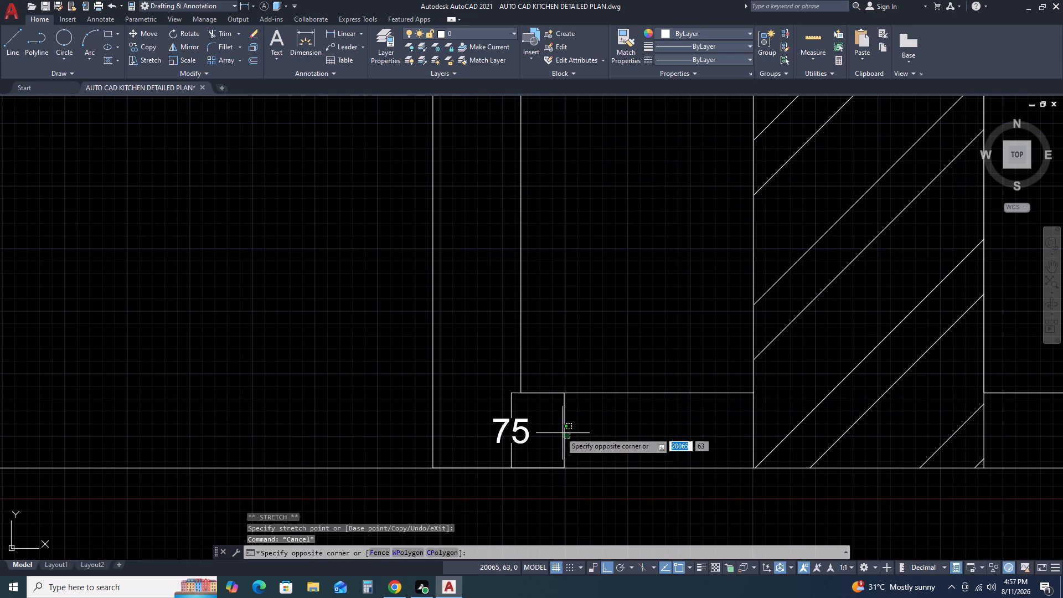
click(559, 427)
key(Delete)
Stretch the shared extension line of the 600 and 1360 dimensions to the end wall's outer face.
scroll(575, 437, down, 3)
scroll(656, 398, down, 2)
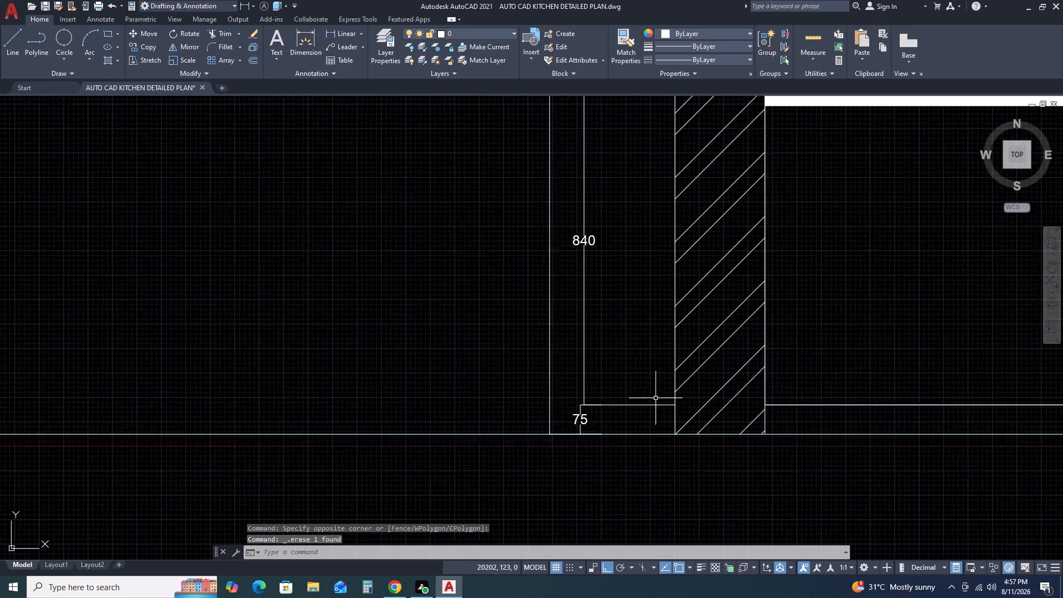
middle_drag(693, 343, 682, 444)
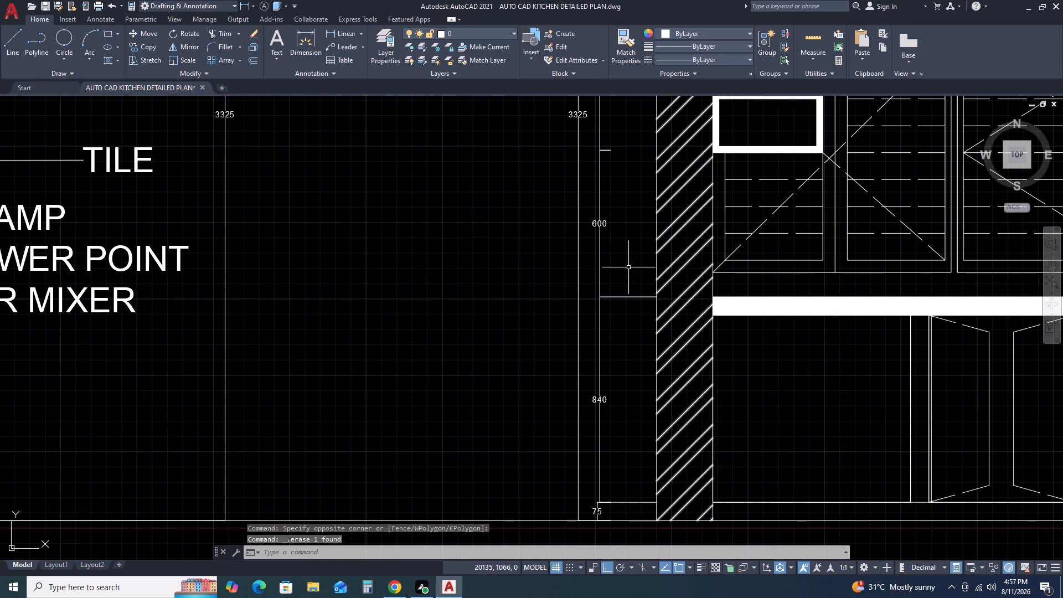
middle_drag(628, 267, 629, 476)
scroll(625, 370, up, 2)
drag(592, 351, 587, 342)
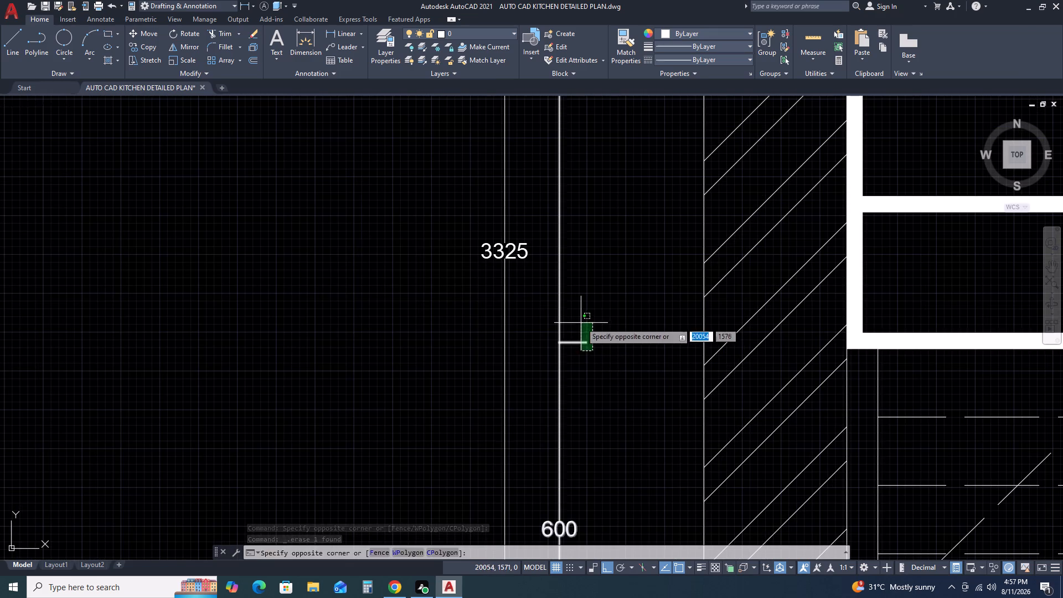
click(580, 318)
drag(586, 342, 594, 342)
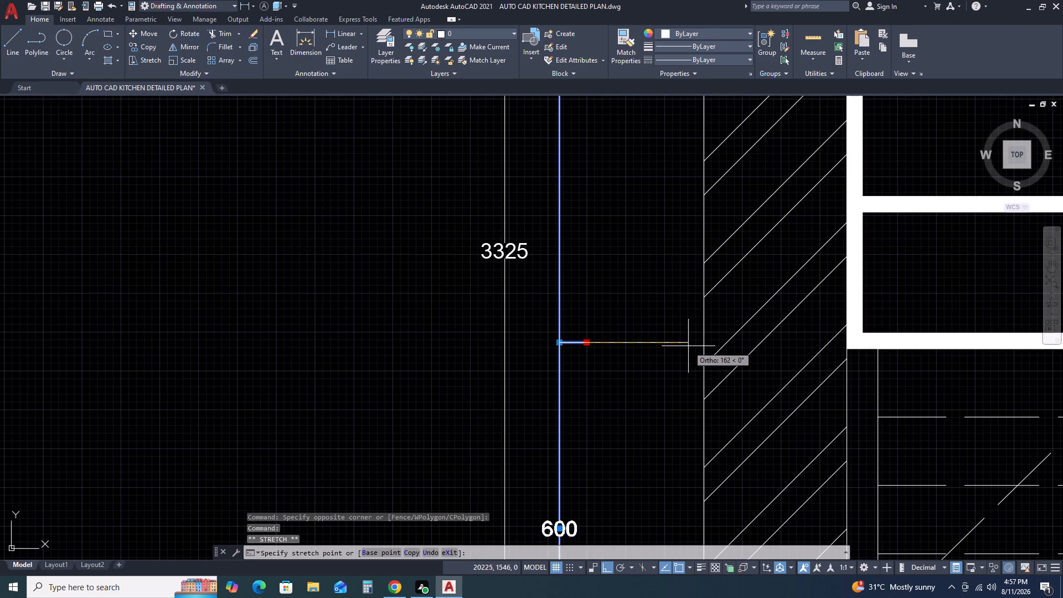
click(703, 343)
Stretch the upper extension line of the 1360 dimension to the end wall's outer face, at the underside of the concrete beam.
scroll(633, 364, down, 3)
middle_drag(638, 345, 638, 475)
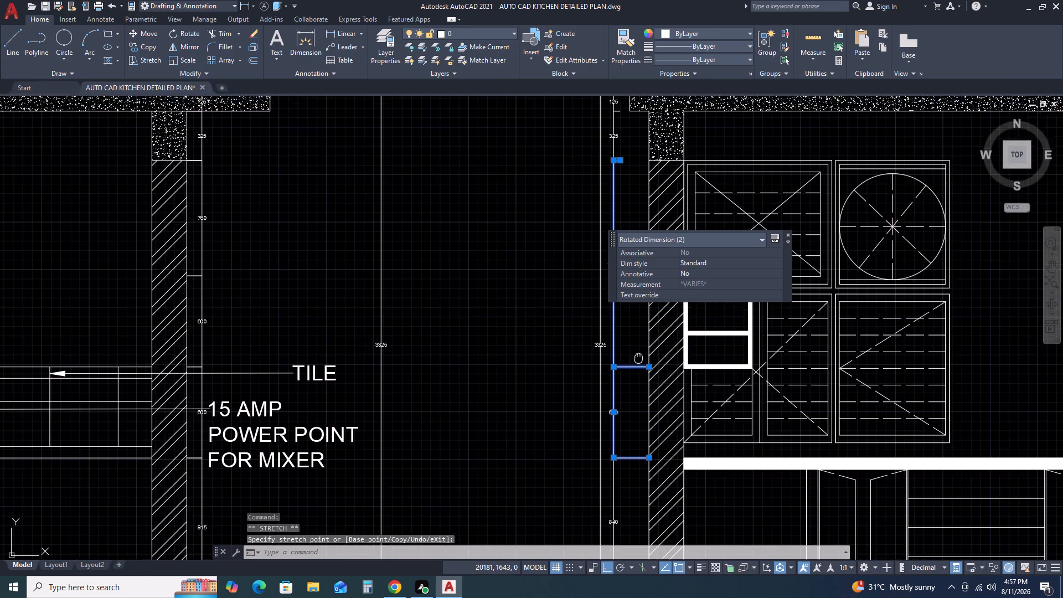
middle_drag(638, 475, 644, 515)
scroll(627, 439, up, 5)
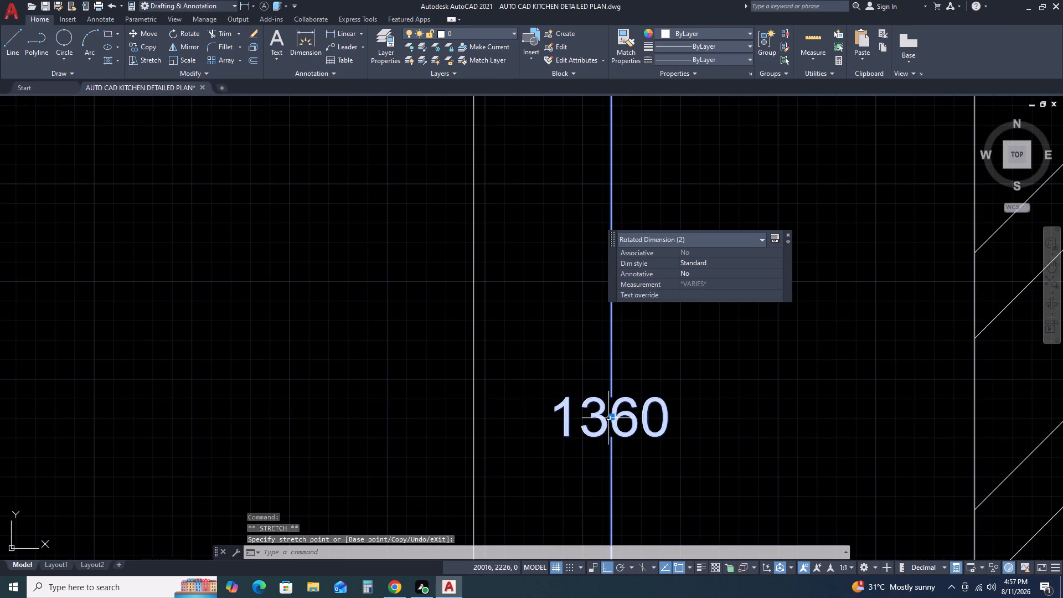
scroll(647, 435, down, 4)
middle_drag(695, 351, 670, 537)
middle_click(671, 544)
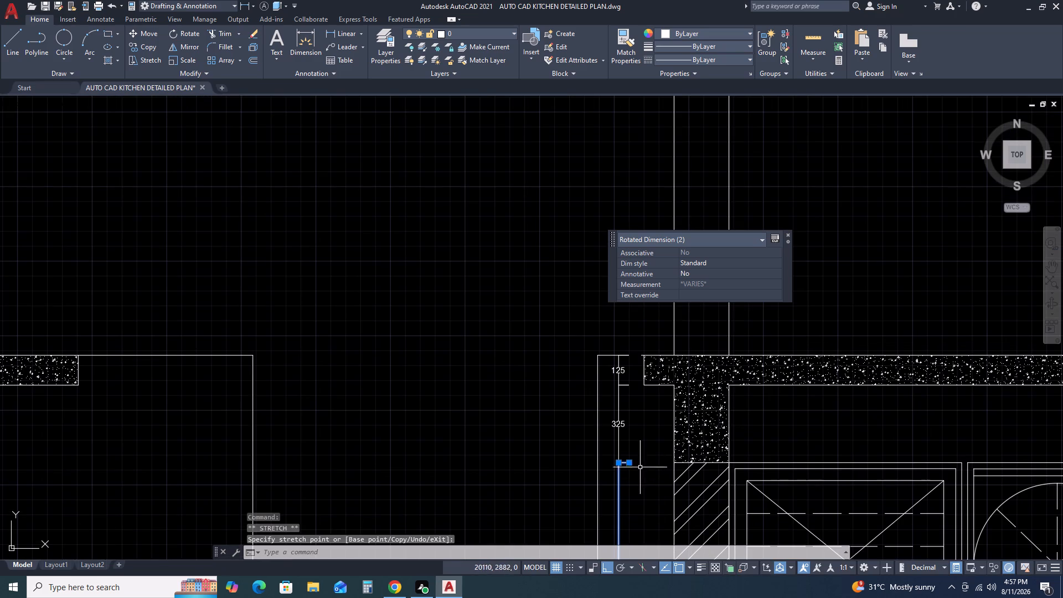
scroll(639, 467, up, 3)
click(591, 453)
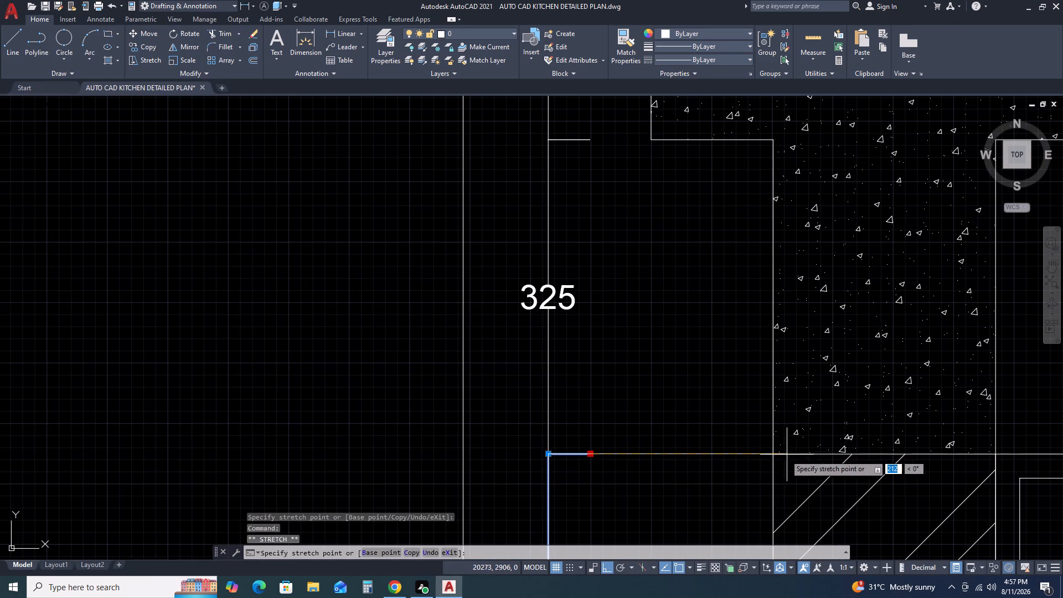
click(770, 455)
key(Escape)
Trim the short overhang of the slab's top line beyond the slab end facing the height dimensions.
middle_drag(691, 436, 679, 556)
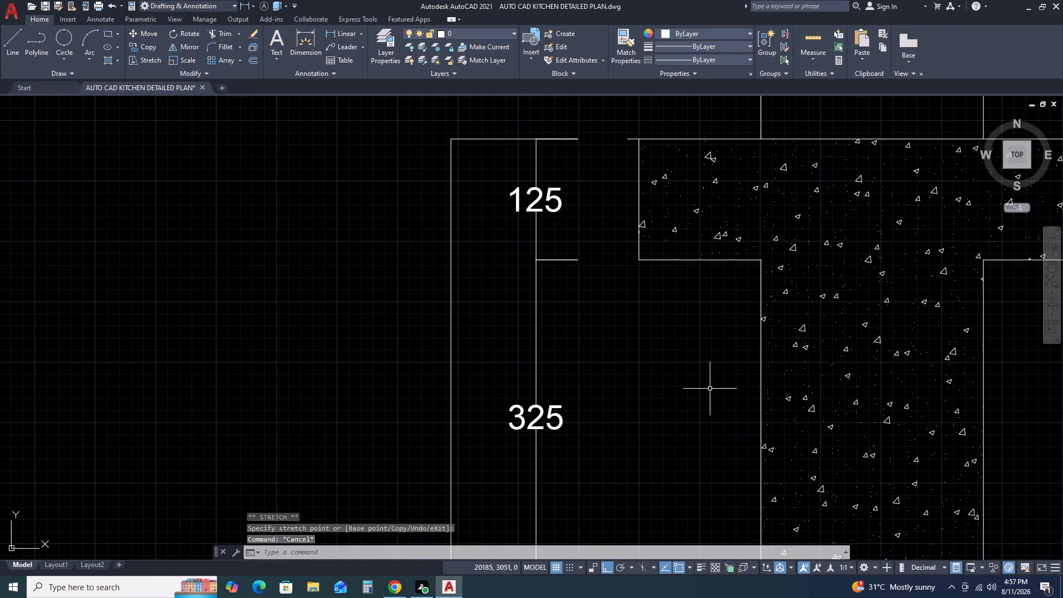
scroll(570, 248, up, 2)
middle_drag(580, 253, 570, 372)
scroll(589, 365, down, 1)
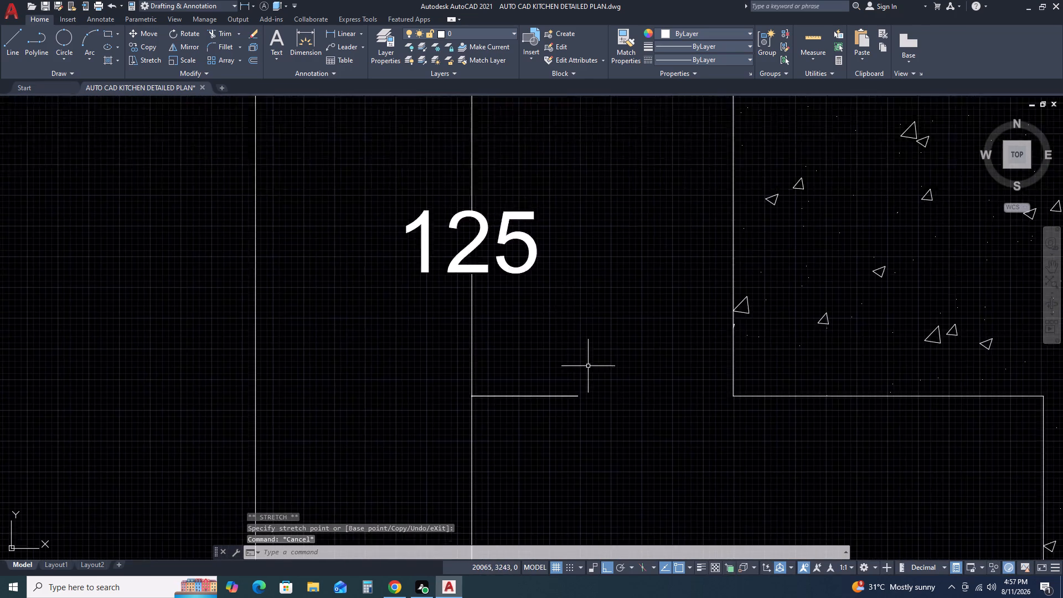
scroll(588, 366, down, 1)
text(TR)
key(space)
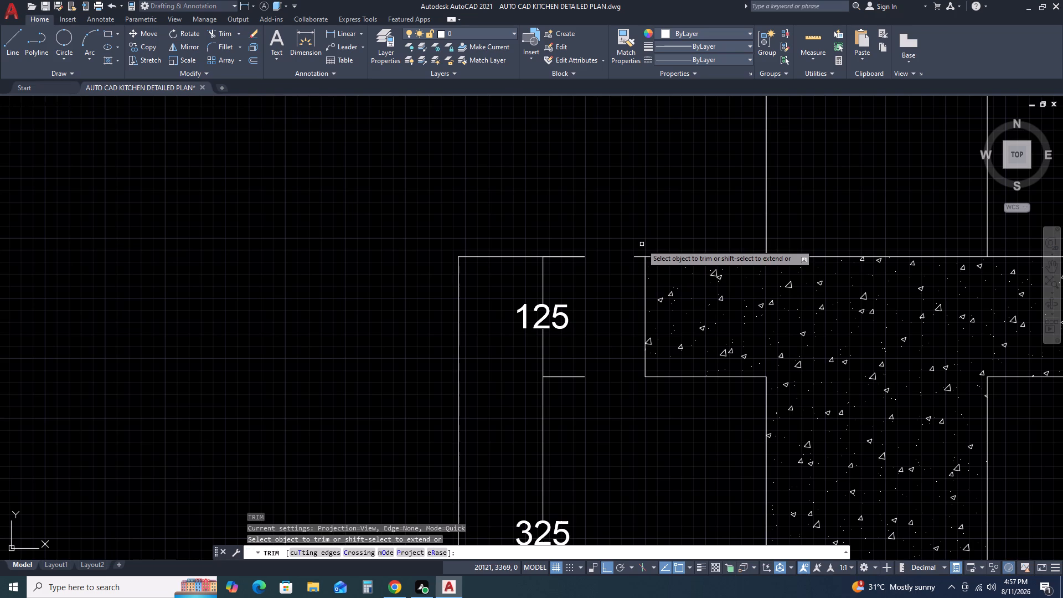
click(642, 244)
click(635, 272)
key(Escape)
Stretch the shared extension line of the 125 and 325 dimensions to the lower corner of the slab's end.
click(589, 386)
drag(577, 353, 577, 348)
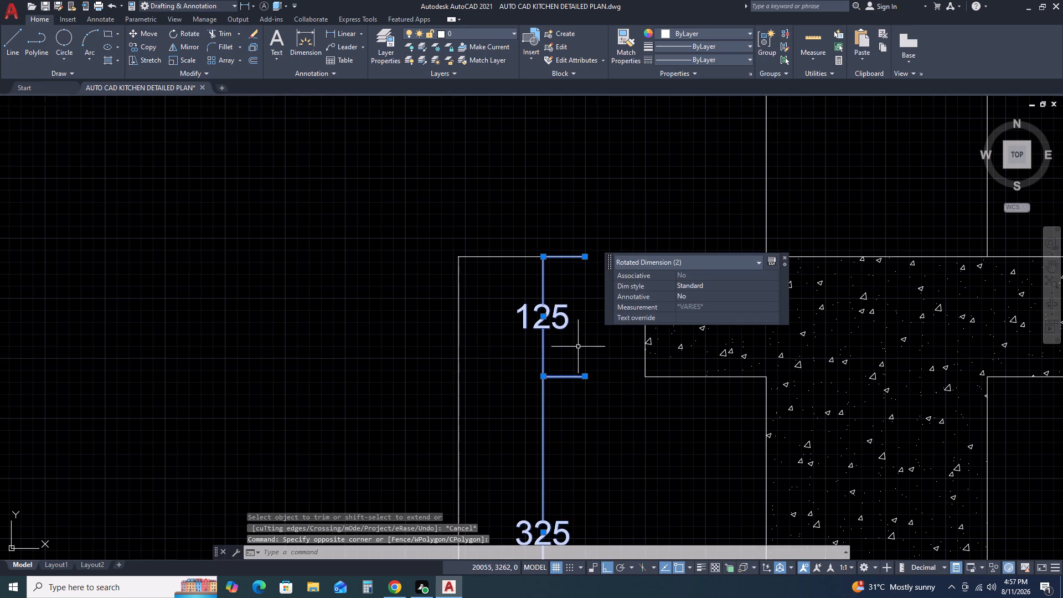
click(584, 377)
click(647, 377)
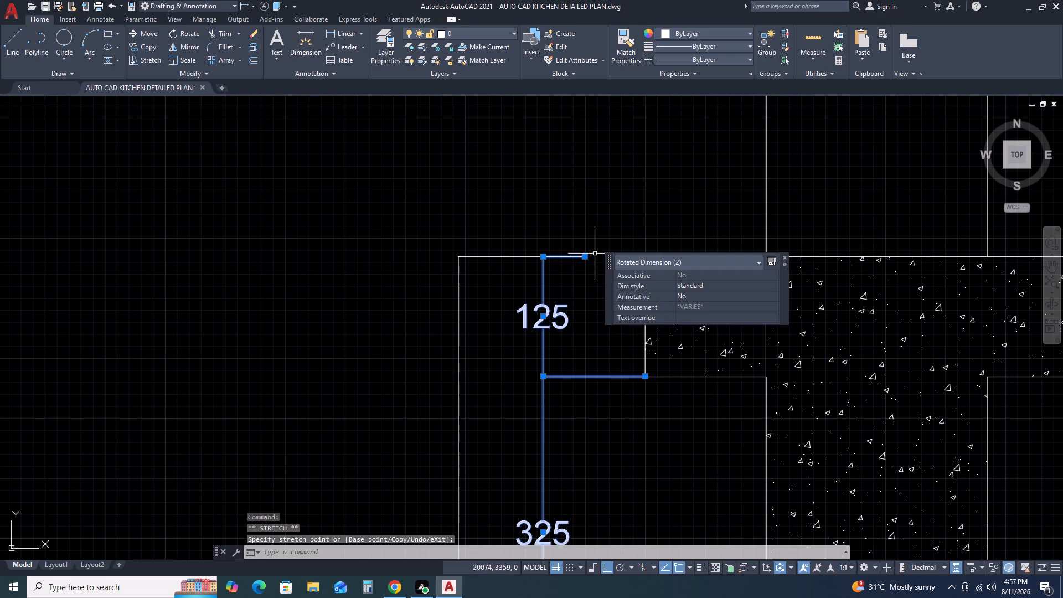
key(Escape)
Stretch the shared top extension line of the 125 and 3325 dimensions to the top corner of the slab's end.
middle_drag(556, 277, 453, 350)
click(456, 348)
click(462, 308)
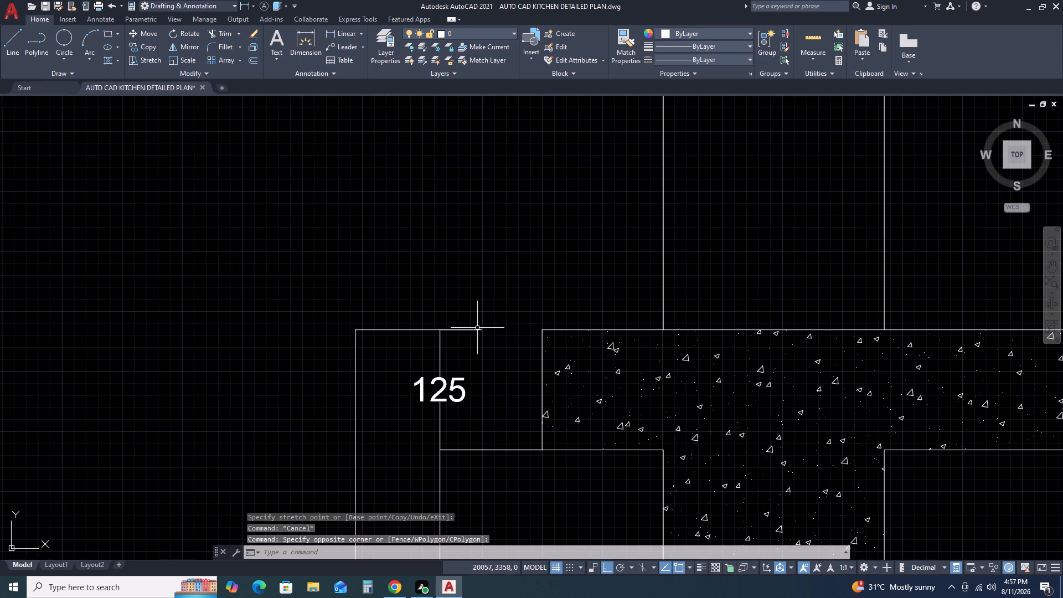
click(477, 328)
click(474, 336)
click(483, 328)
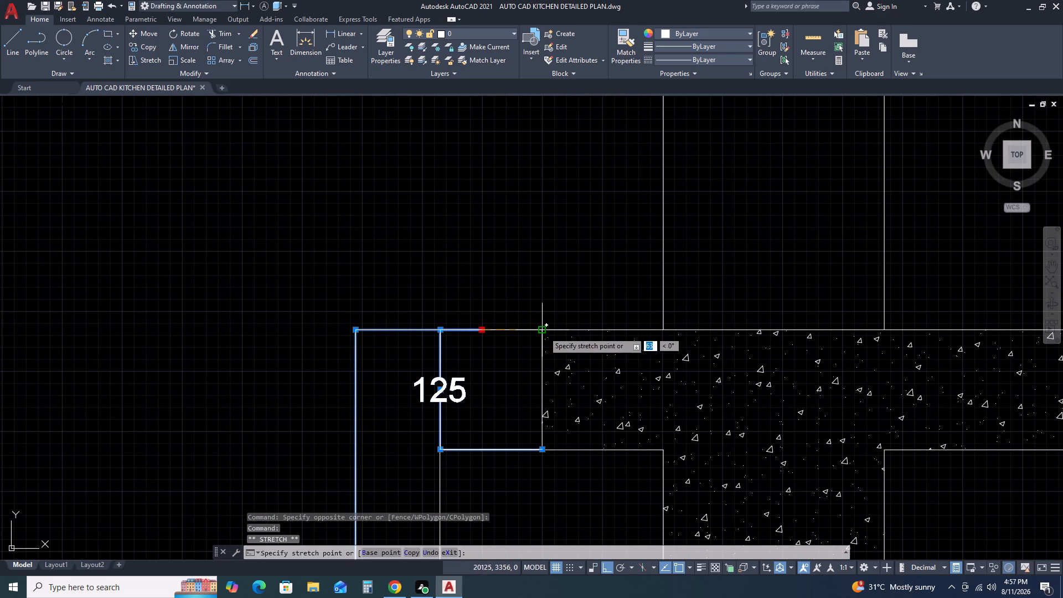
click(544, 331)
key(Escape)
Draw a 100 long vertical line from the wall cabinet's underside to the countertop, aligned with the inner edge of the first shelf unit.
scroll(524, 330, down, 5)
scroll(618, 347, down, 1)
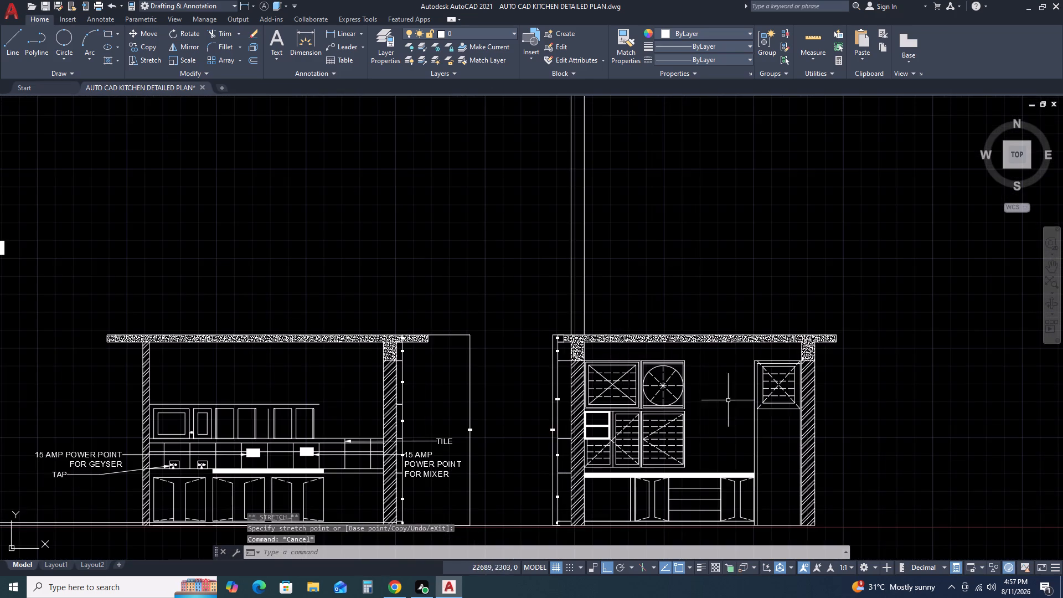
middle_drag(964, 477, 854, 368)
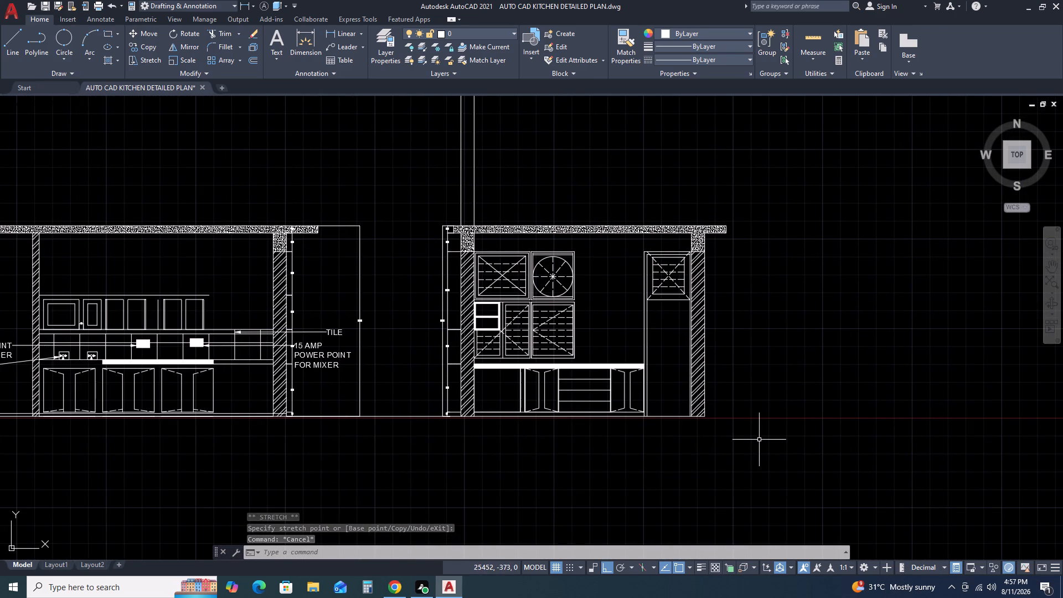
scroll(441, 336, up, 2)
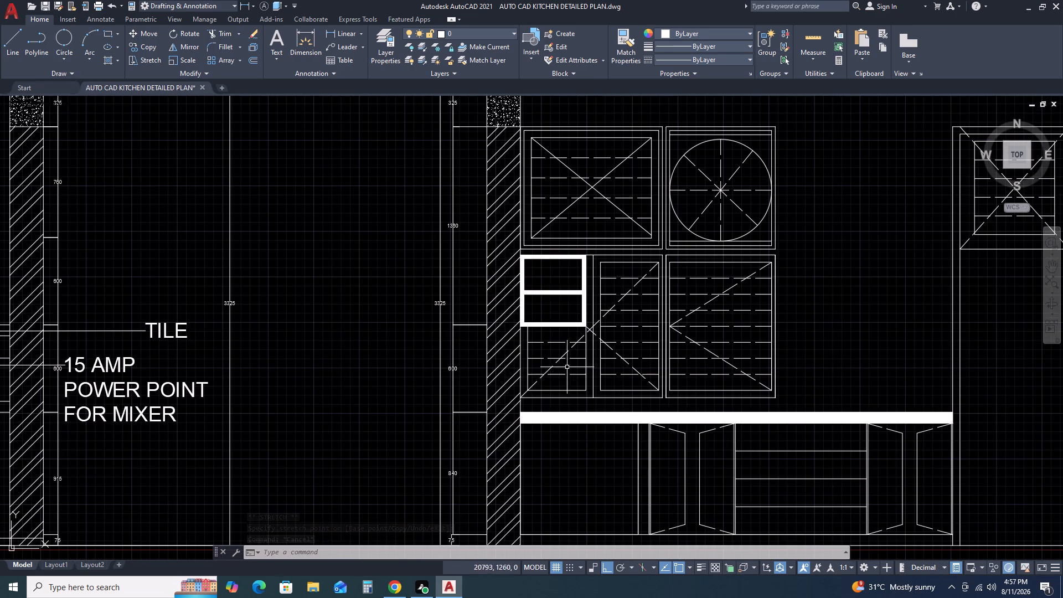
scroll(724, 313, down, 2)
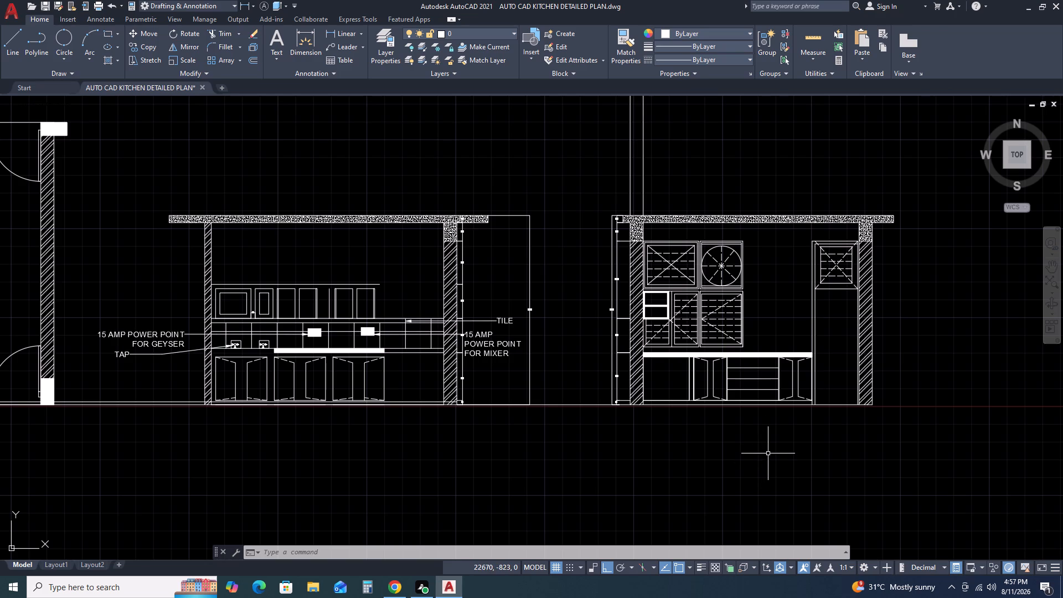
scroll(677, 342, up, 3)
scroll(647, 393, up, 2)
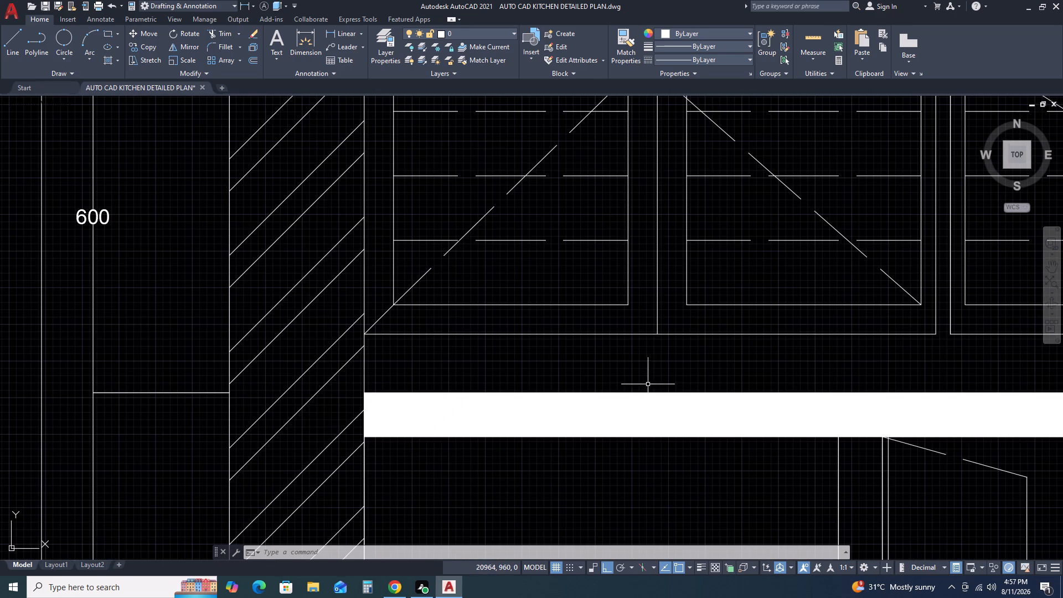
key(l)
key(space)
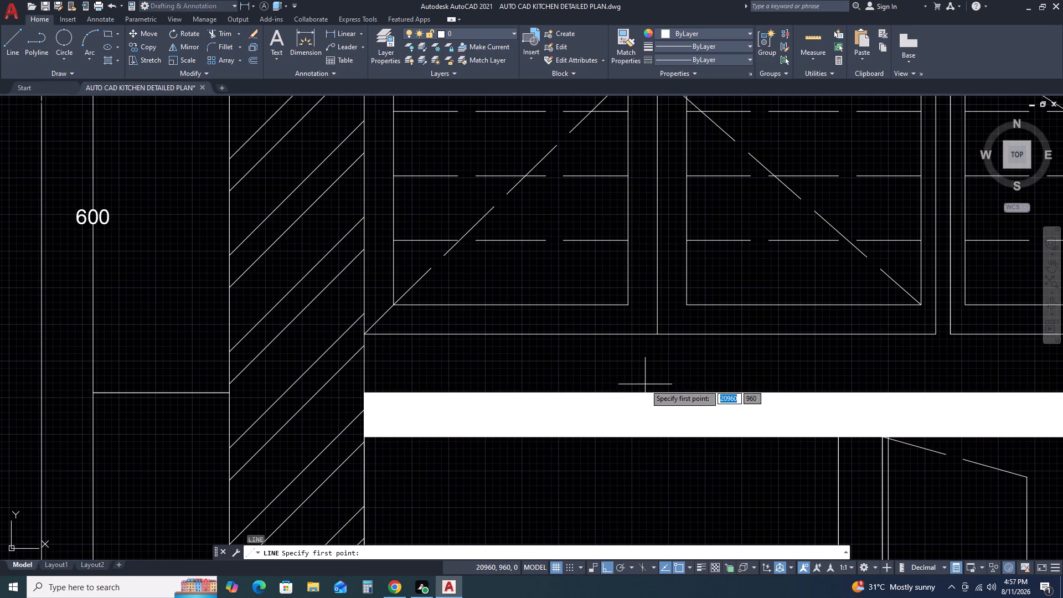
scroll(657, 310, down, 2)
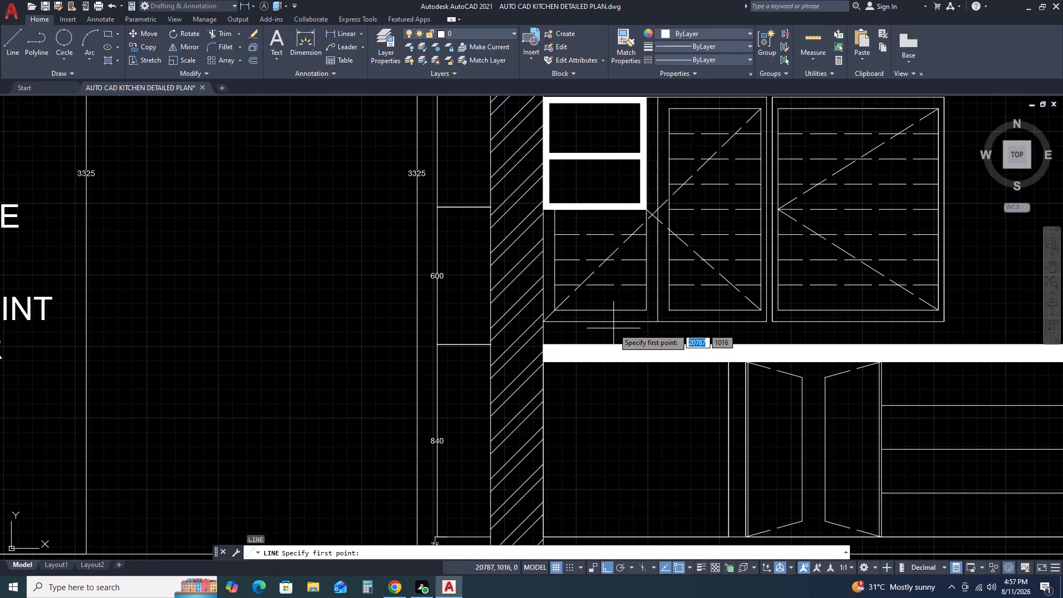
scroll(613, 328, up, 2)
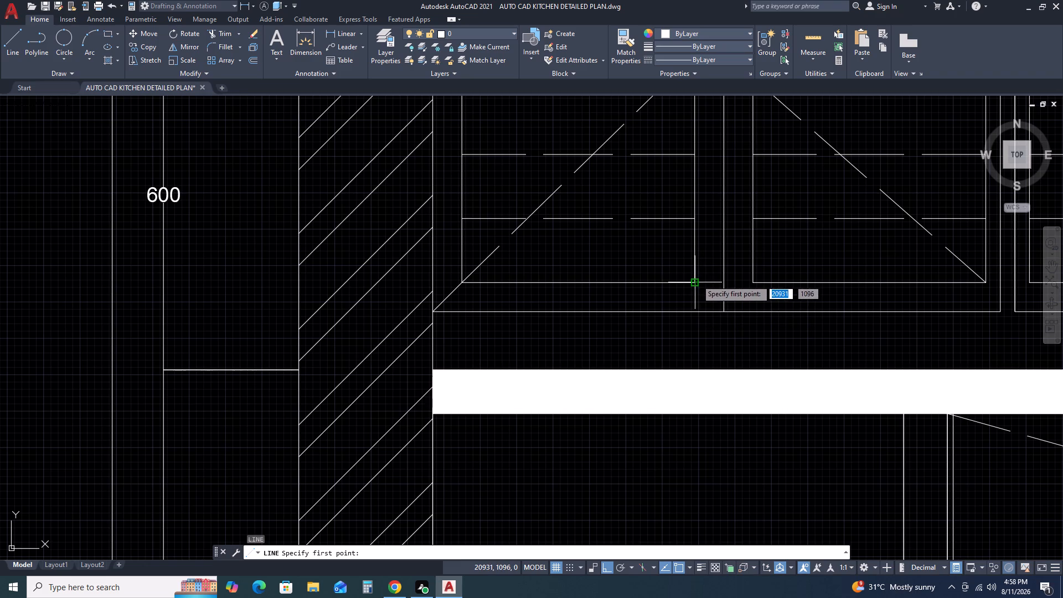
drag(698, 312, 696, 322)
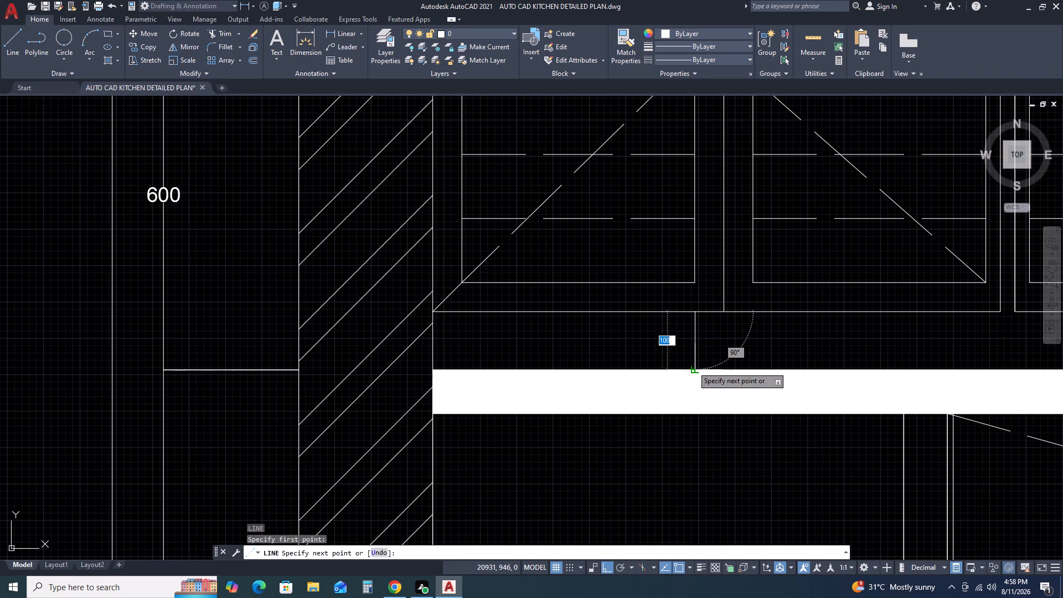
click(693, 367)
key(Escape)
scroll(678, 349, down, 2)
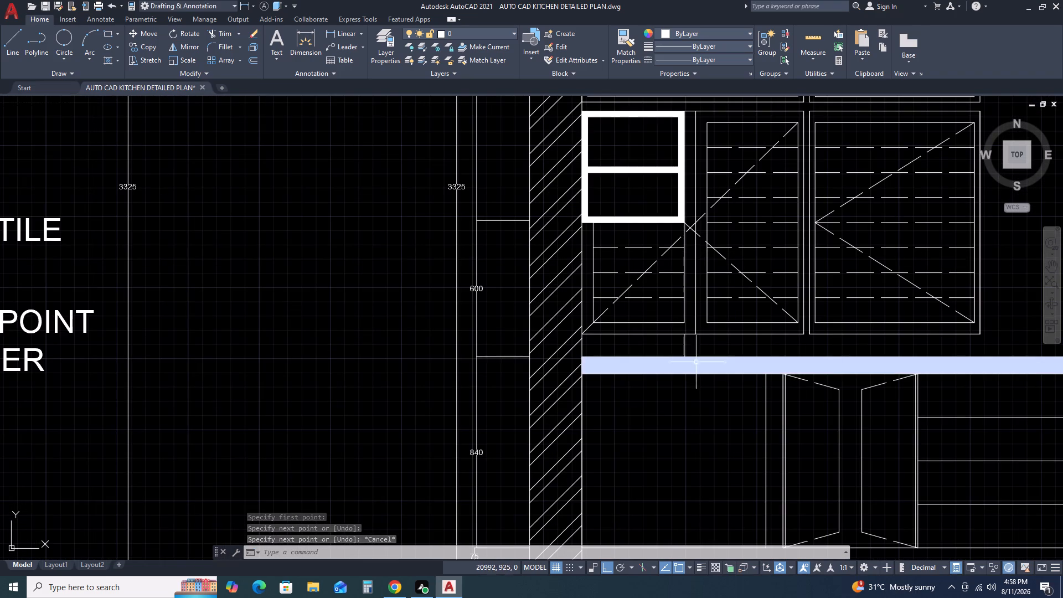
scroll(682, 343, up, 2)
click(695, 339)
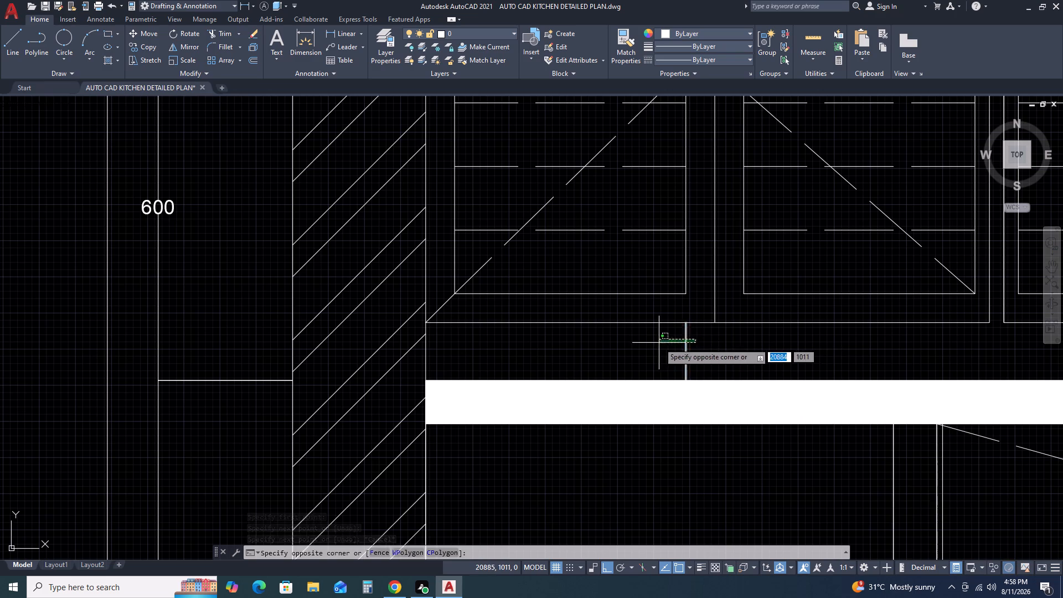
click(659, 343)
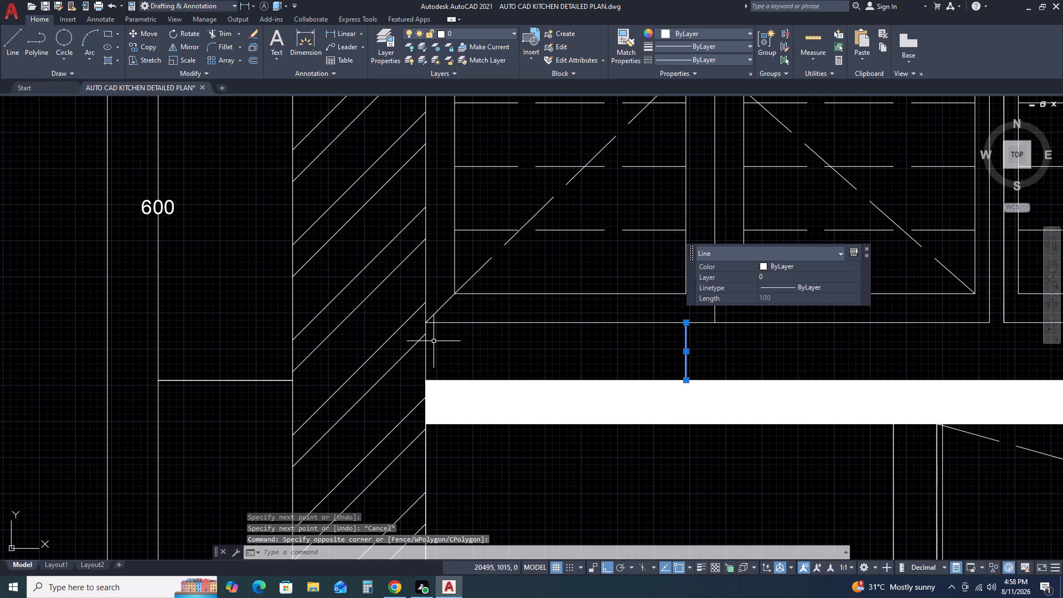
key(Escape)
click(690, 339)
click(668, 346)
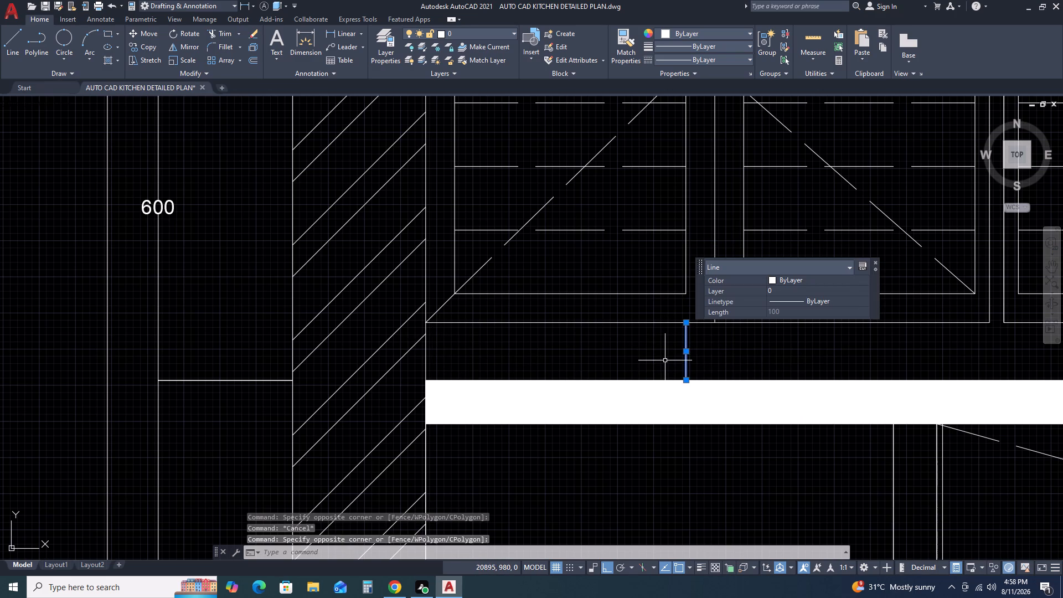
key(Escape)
Draw a 100 long vertical line along the wall's inner face from the wall cabinet's bottom corner to the countertop.
key(l)
key(space)
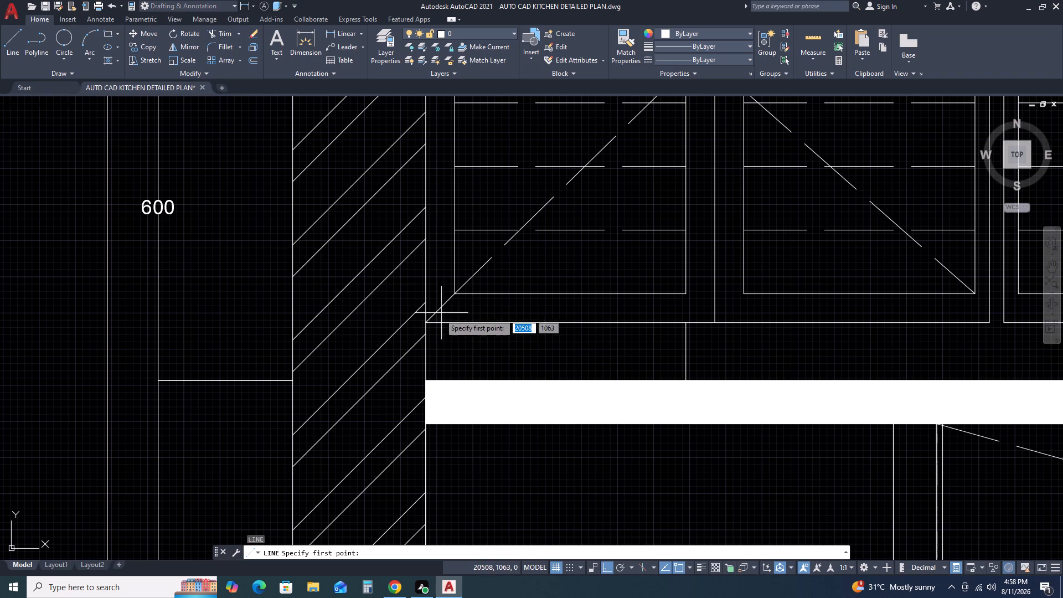
click(424, 322)
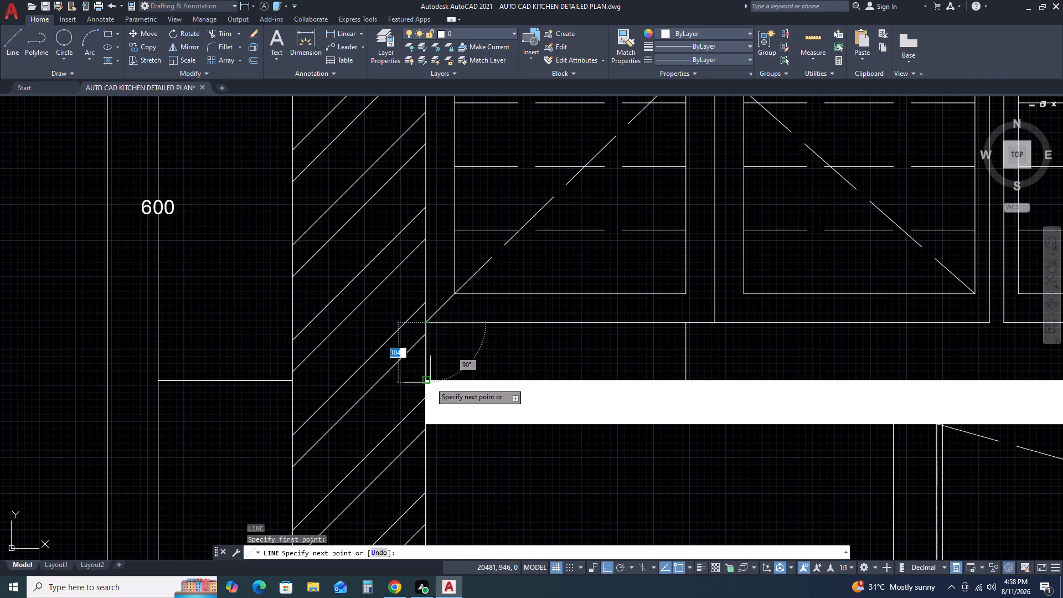
click(426, 379)
key(Escape)
Copy the two 100 long vertical lines along the countertop from the wall's inner face at distances of 450, 900 and 1350.
click(425, 363)
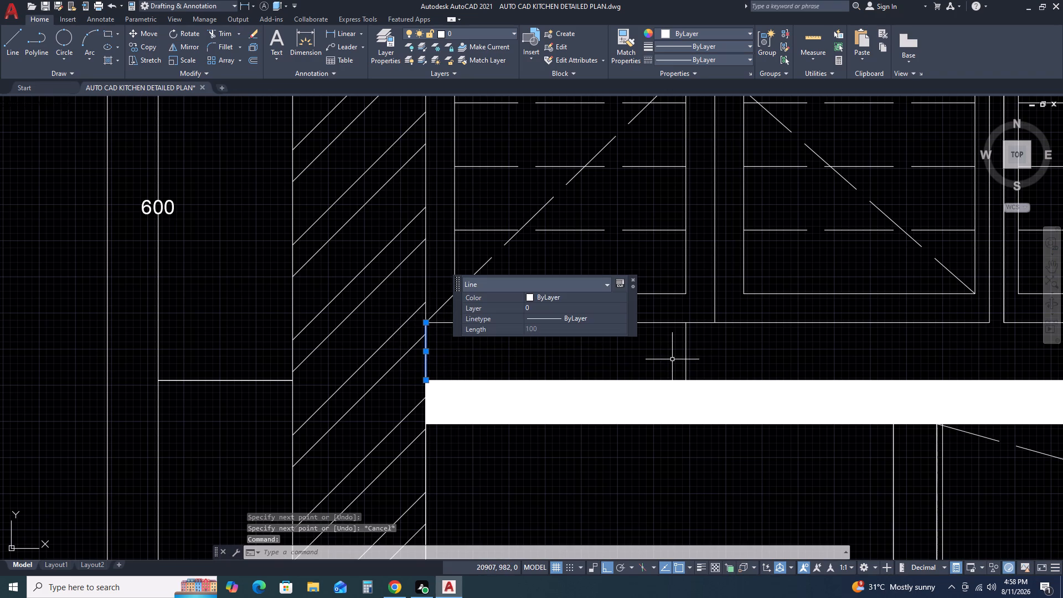
click(687, 353)
key(c)
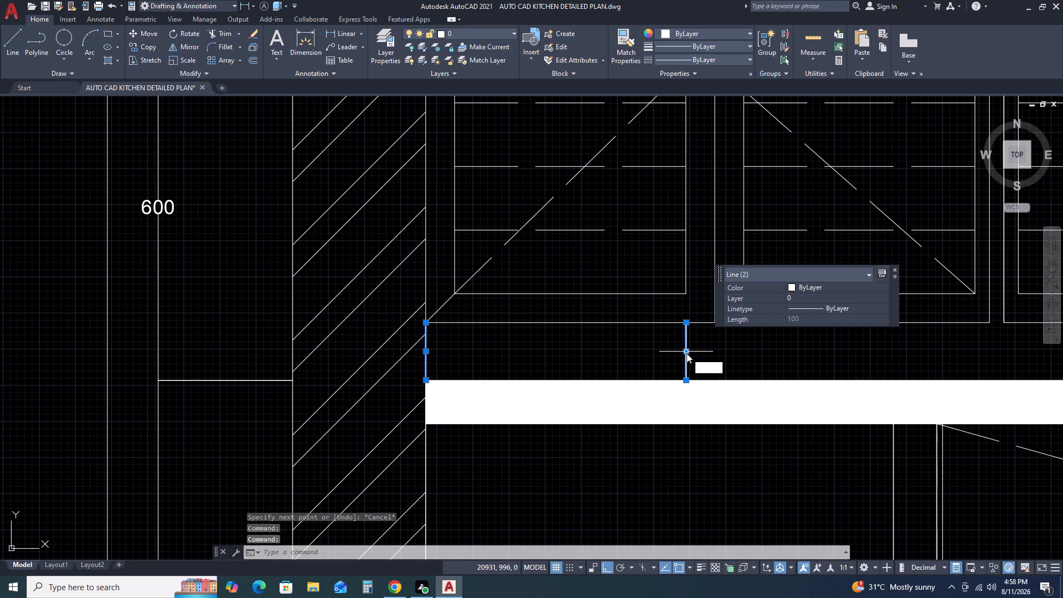
text(O)
key(space)
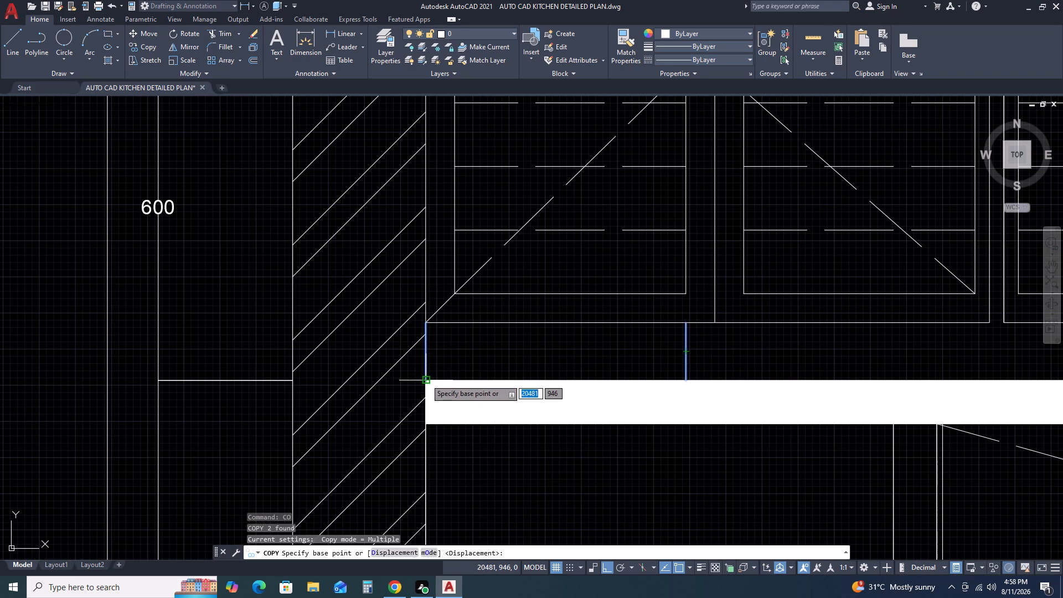
drag(426, 379, 435, 380)
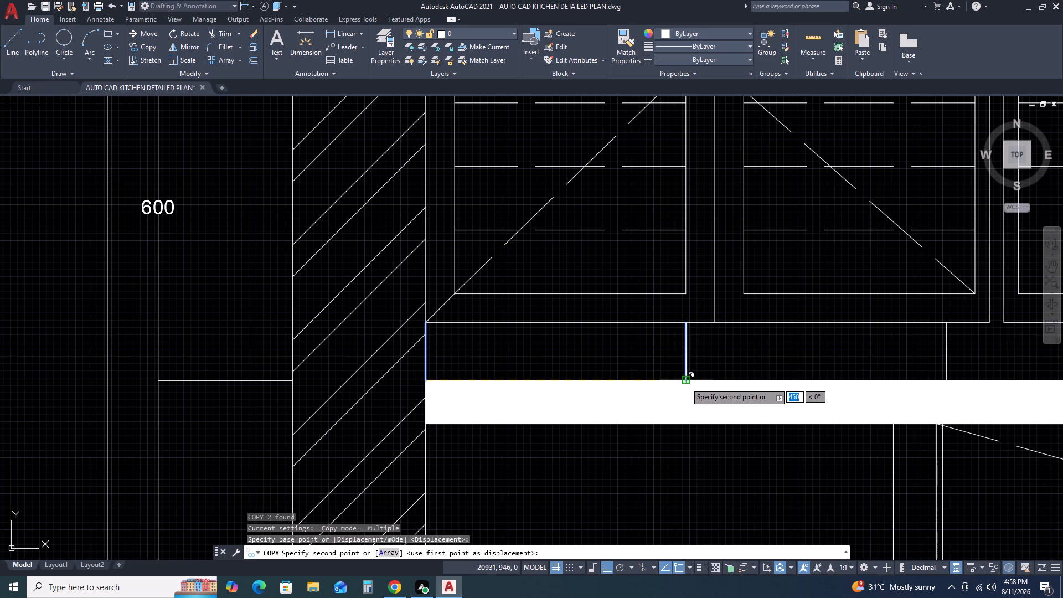
click(685, 383)
scroll(865, 367, down, 2)
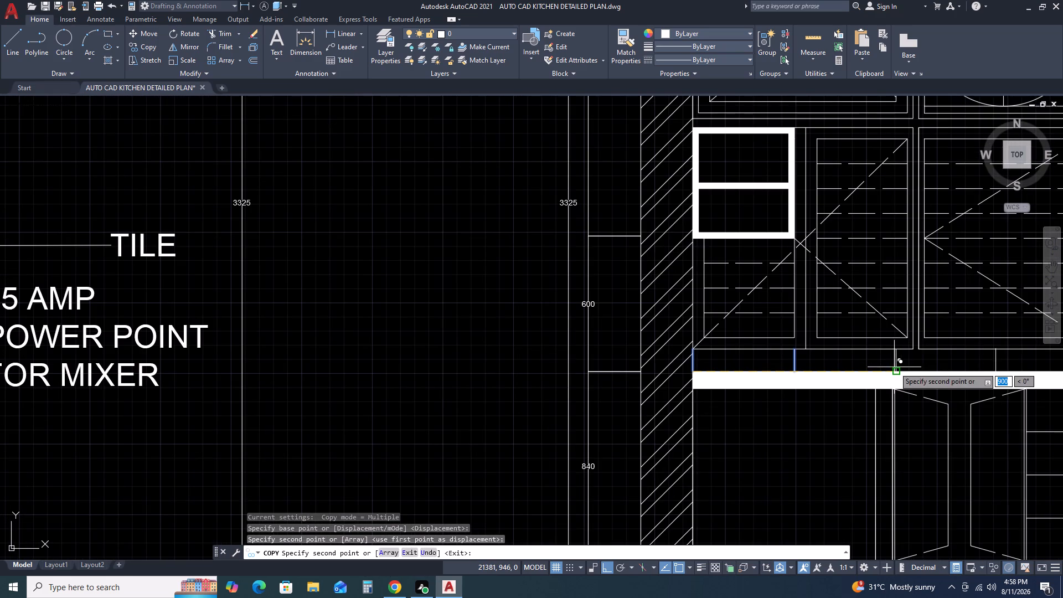
click(896, 368)
middle_drag(969, 370, 623, 368)
scroll(594, 364, down, 1)
scroll(629, 362, up, 2)
click(625, 380)
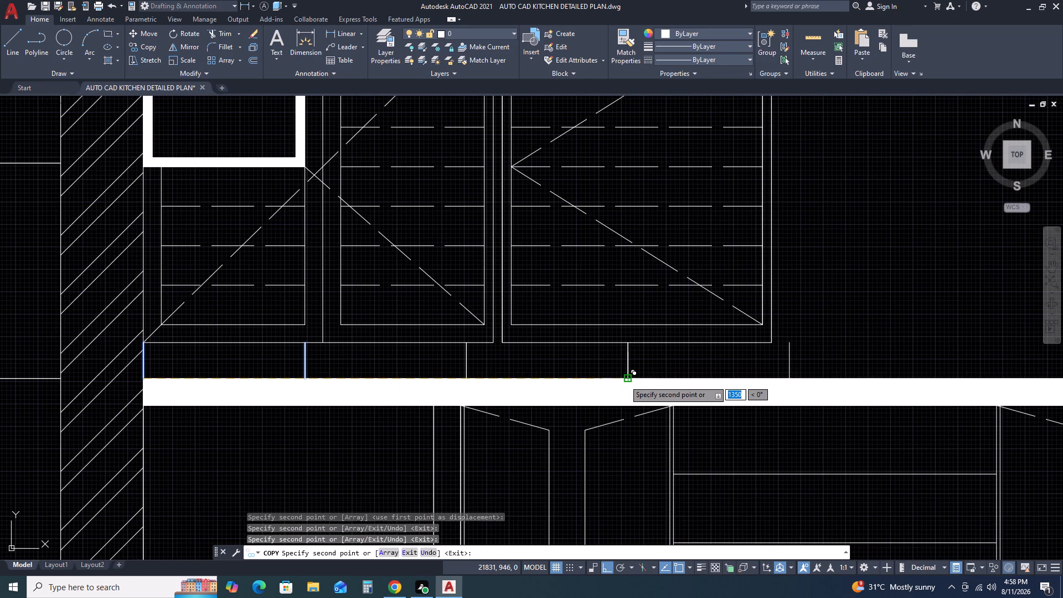
key(Escape)
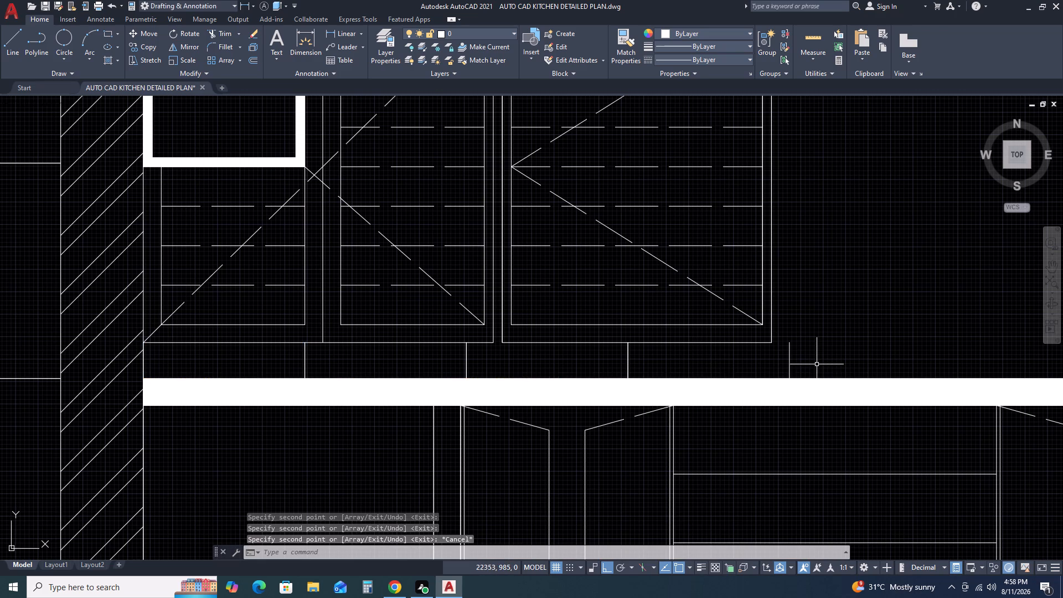
Draw a horizontal line from the midpoint of the lower wall cabinet's outer edge across to the tall unit's side.
scroll(801, 357, up, 1)
scroll(824, 342, down, 3)
middle_drag(868, 318, 730, 334)
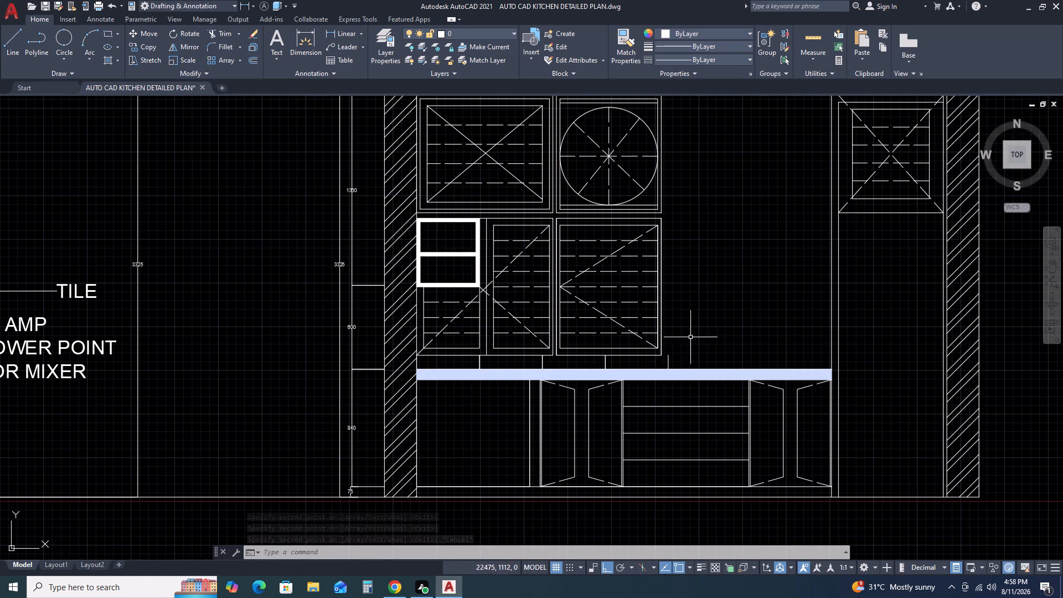
key(l)
key(space)
click(662, 286)
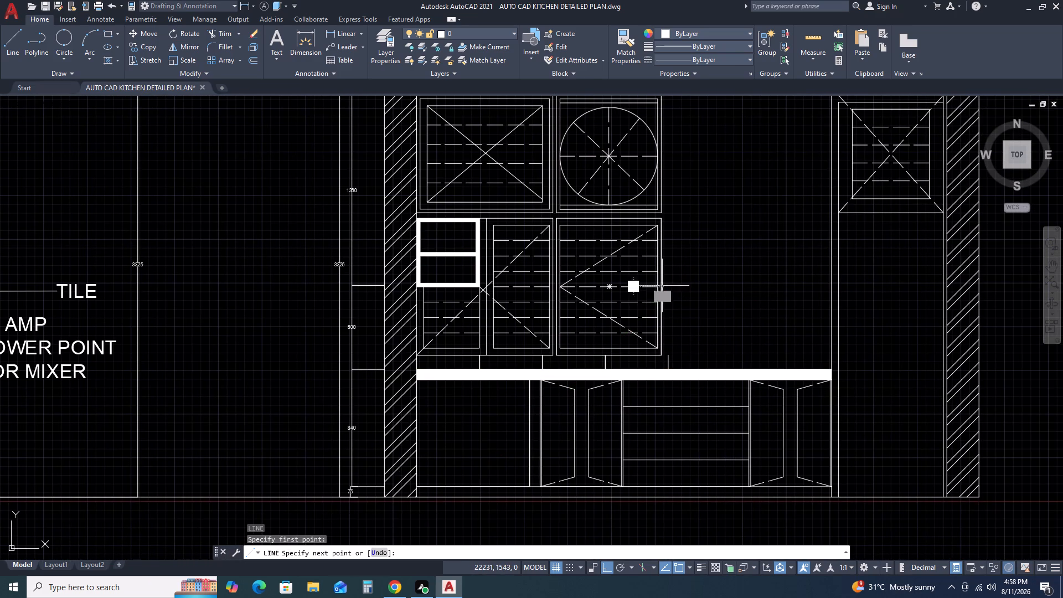
click(828, 288)
key(Escape)
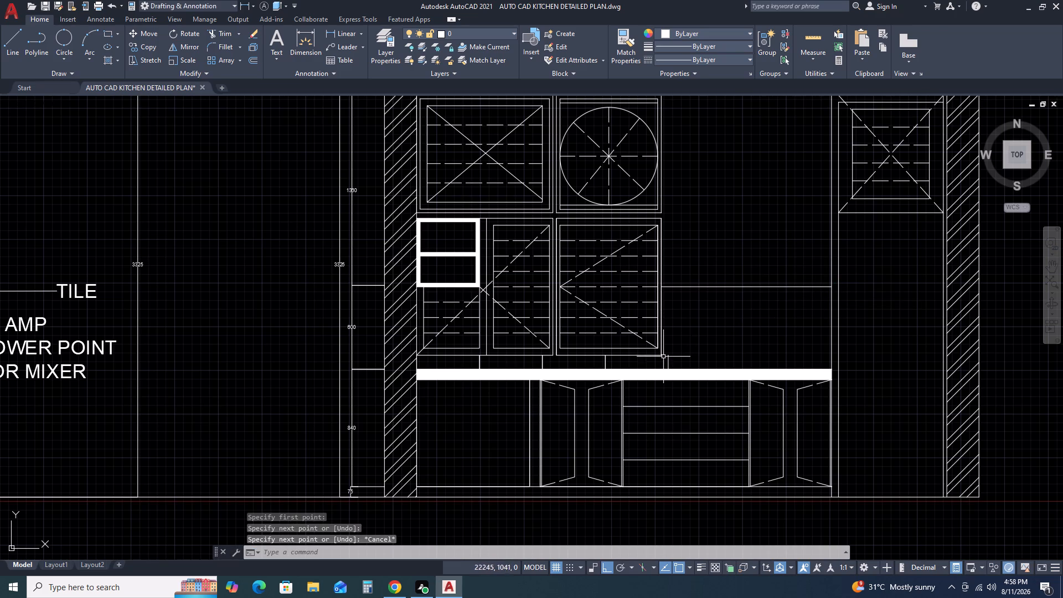
Draw a vertical line from the top of the last 100 long division line up to the new horizontal line.
key(space)
click(667, 358)
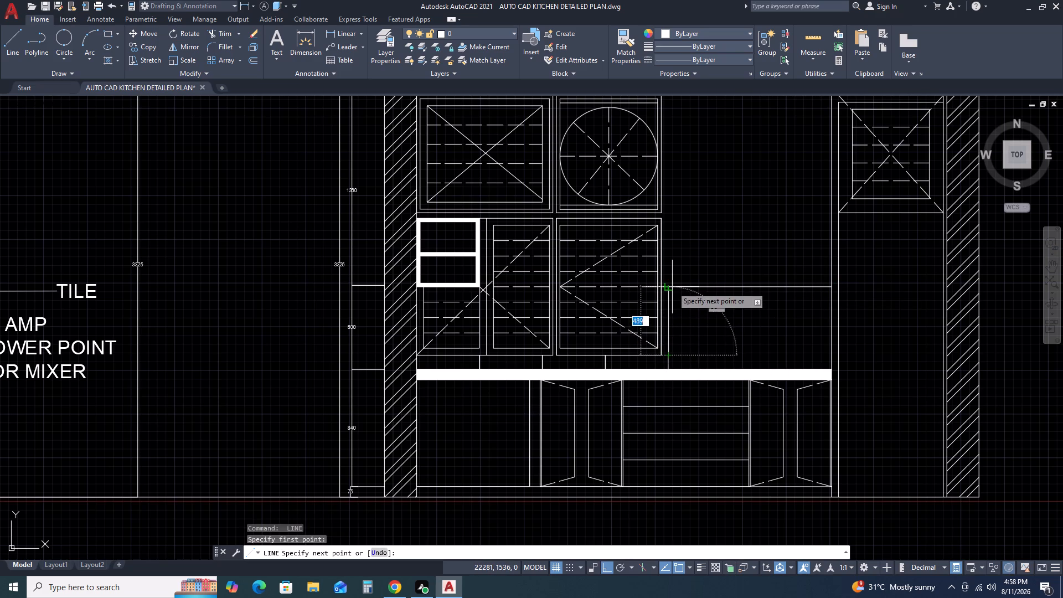
click(672, 287)
key(Escape)
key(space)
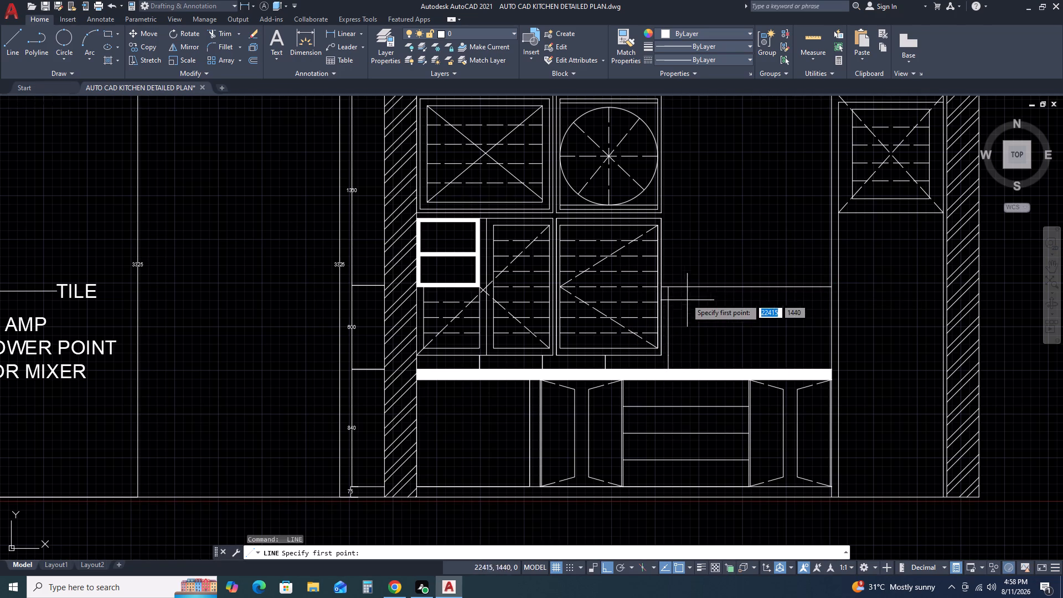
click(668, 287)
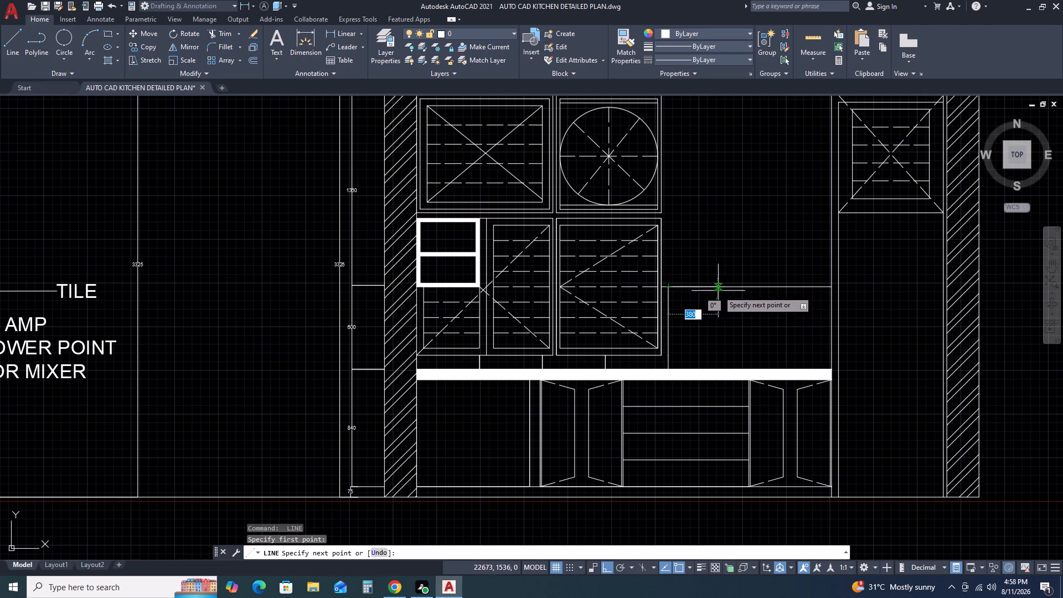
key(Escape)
Delete the 100 long division line standing just beyond the wall cabinet's outer edge.
click(669, 358)
scroll(667, 359, up, 3)
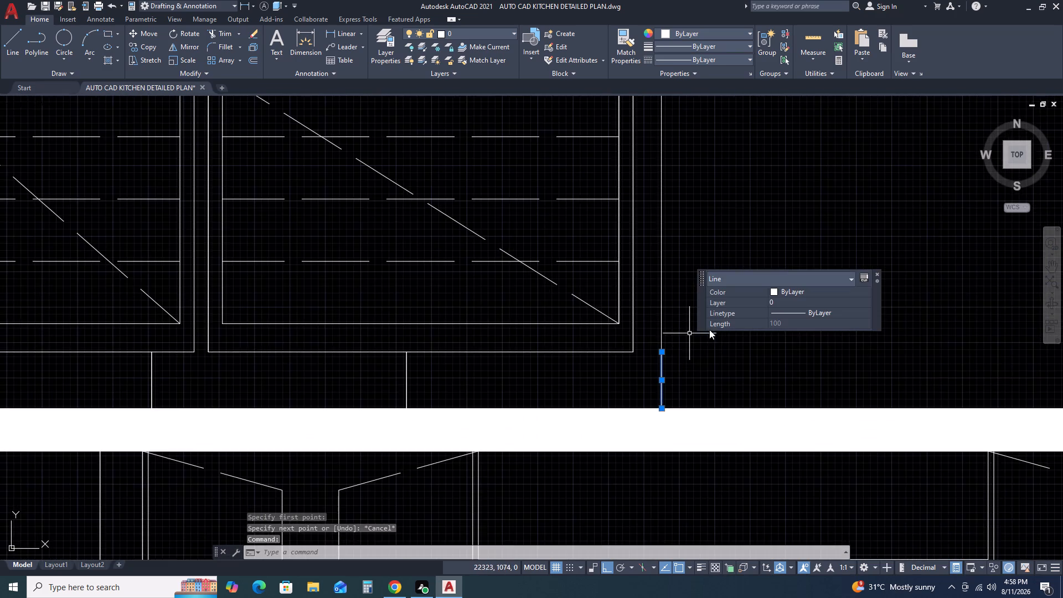
key(Delete)
Extend the vertical line beside the wall cabinet down to the countertop's top edge.
key(e)
key(x)
key(space)
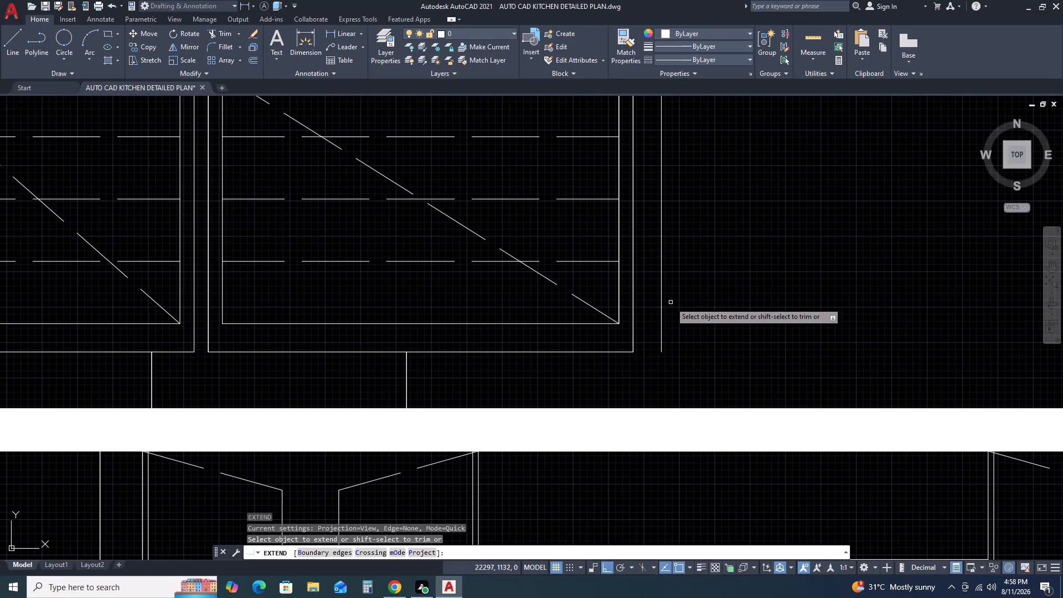
click(670, 302)
click(649, 344)
key(Escape)
Copy the 590 long vertical line as an array of 4 items fitted up to the countertop's far end.
scroll(708, 338, down, 3)
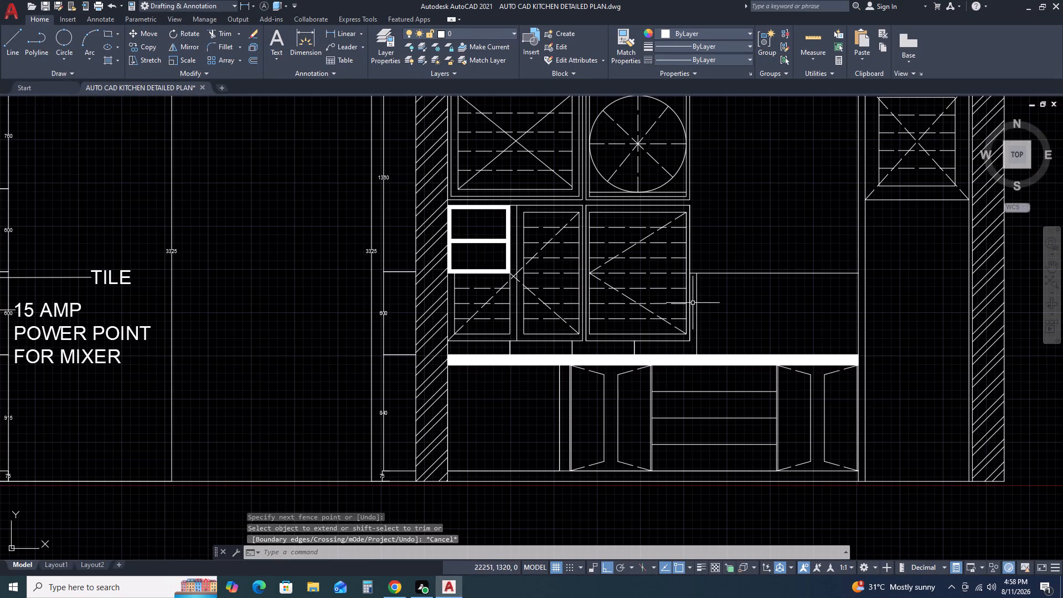
click(695, 300)
key(c)
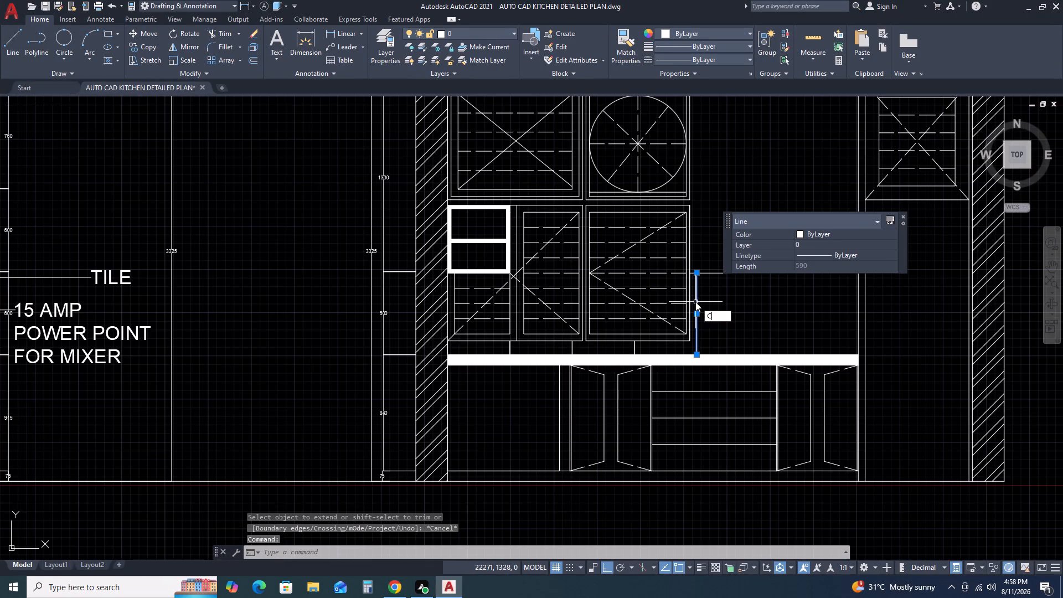
key(o)
key(space)
click(696, 355)
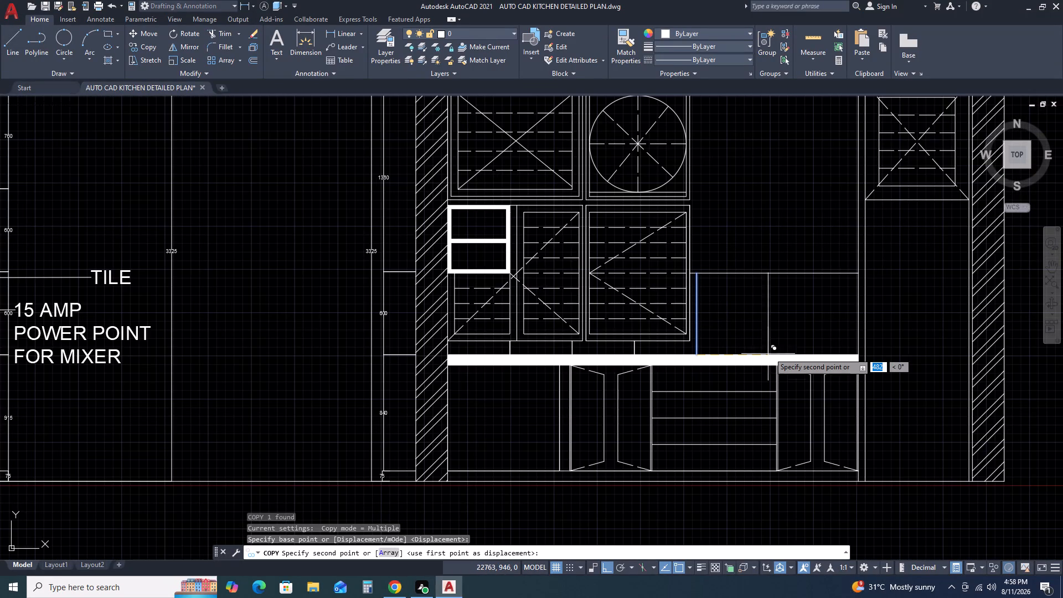
text(AR)
key(space)
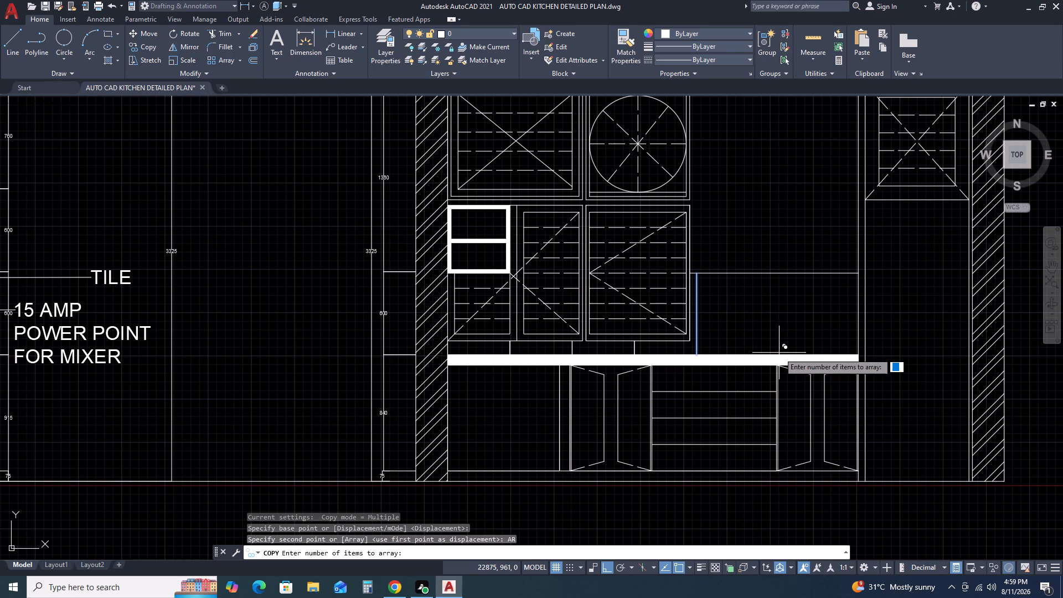
text(4)
key(space)
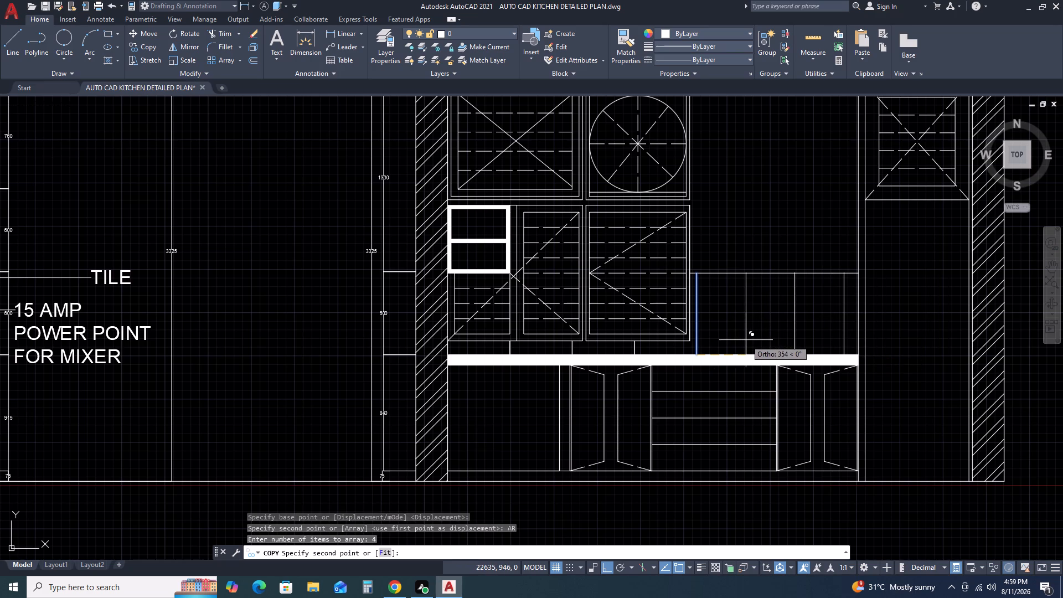
click(389, 553)
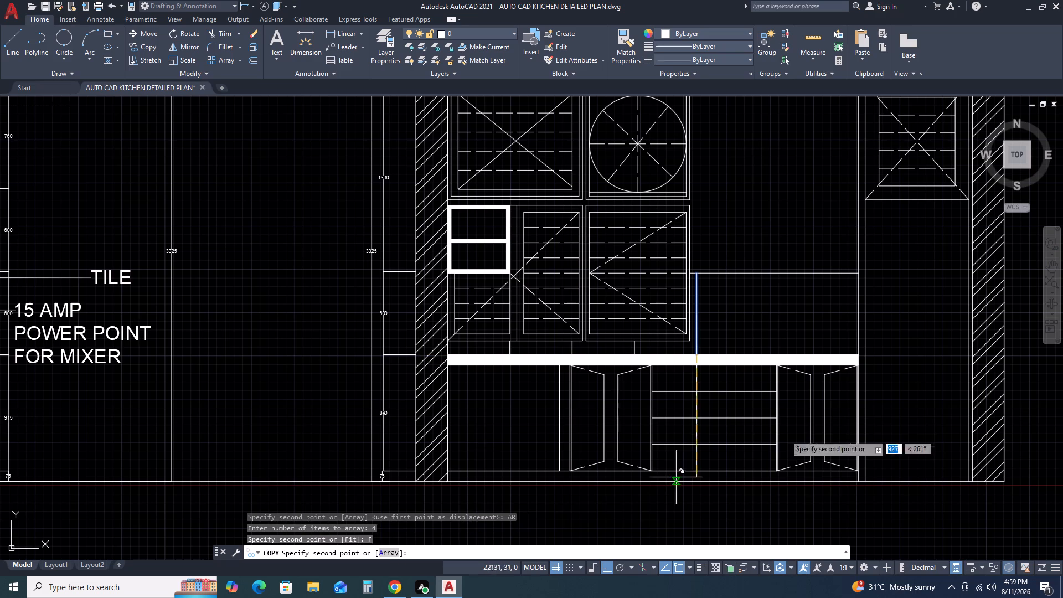
scroll(857, 345, up, 2)
click(857, 370)
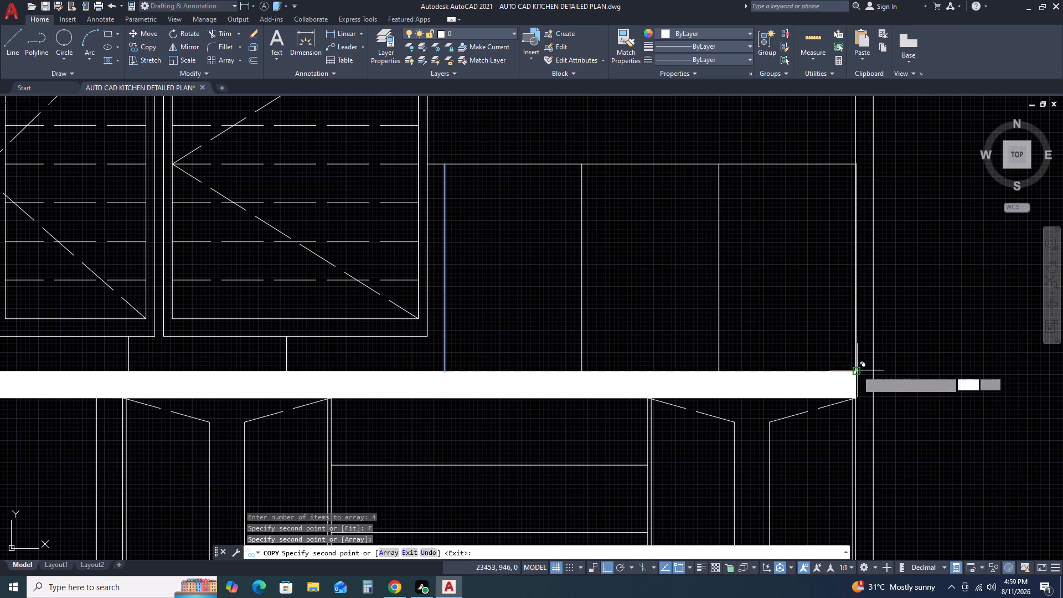
key(Escape)
Draw a horizontal line about 1215 long through the middle of the tile area, from the wall cabinet's edge to the tall unit.
scroll(717, 334, down, 2)
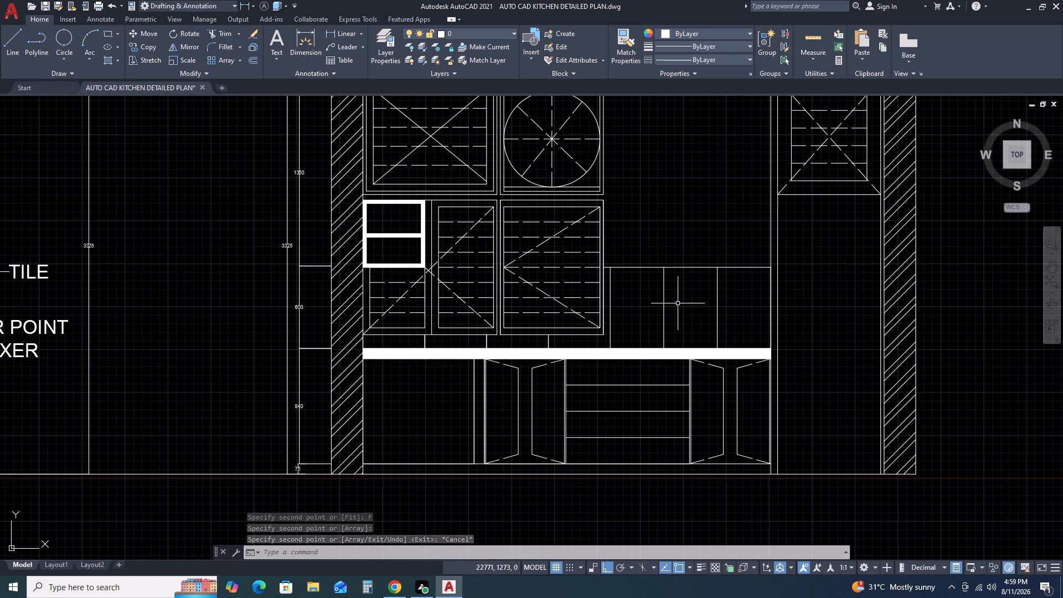
key(l)
key(space)
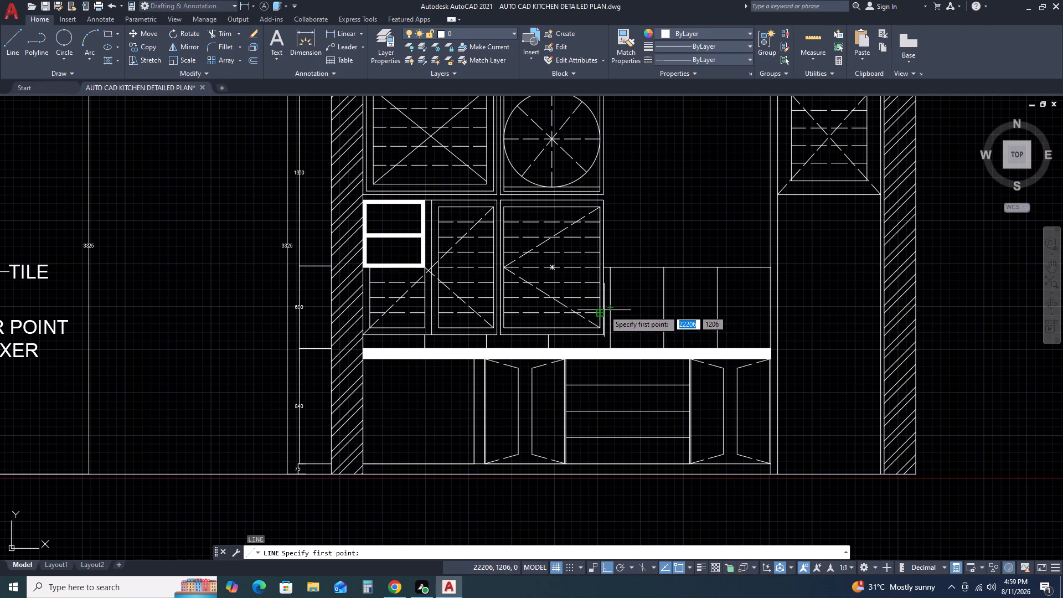
scroll(612, 310, up, 2)
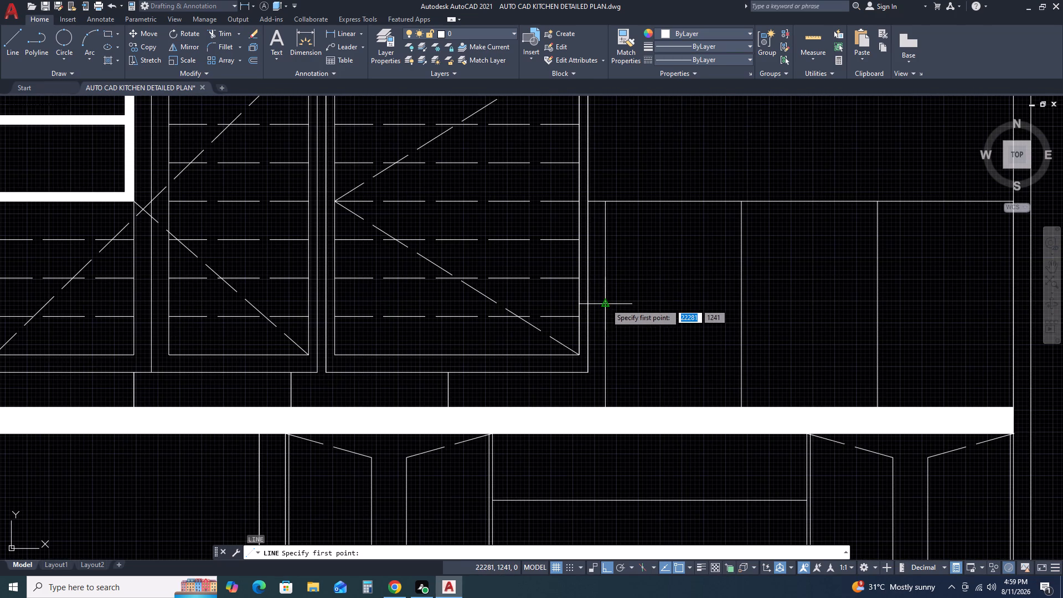
drag(589, 305, 646, 305)
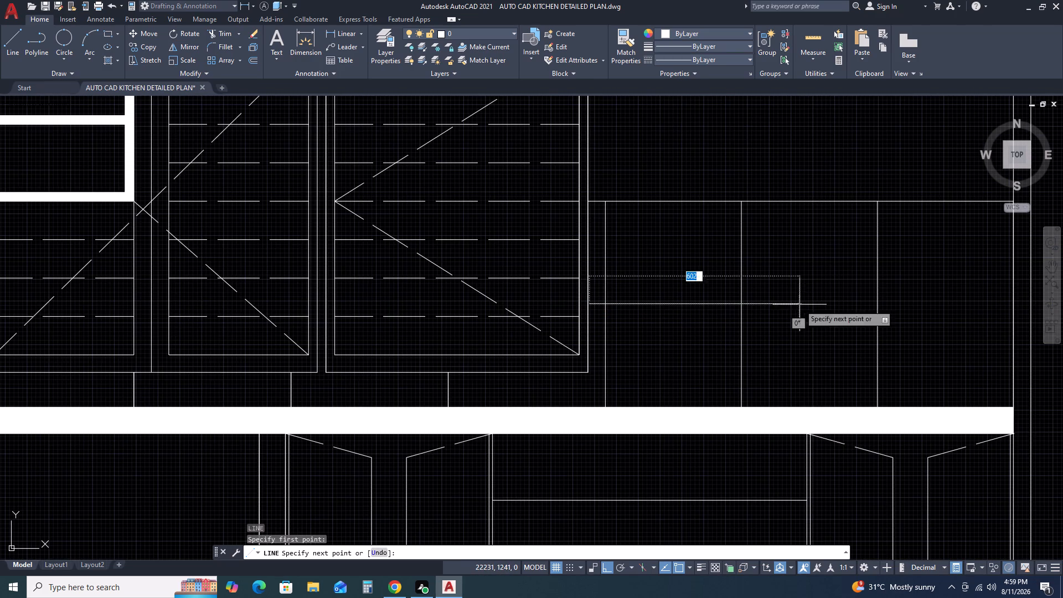
click(1014, 305)
key(Escape)
Review the overall drawing and examine the base cabinets of the second elevation.
scroll(887, 293, down, 4)
middle_drag(978, 328, 823, 310)
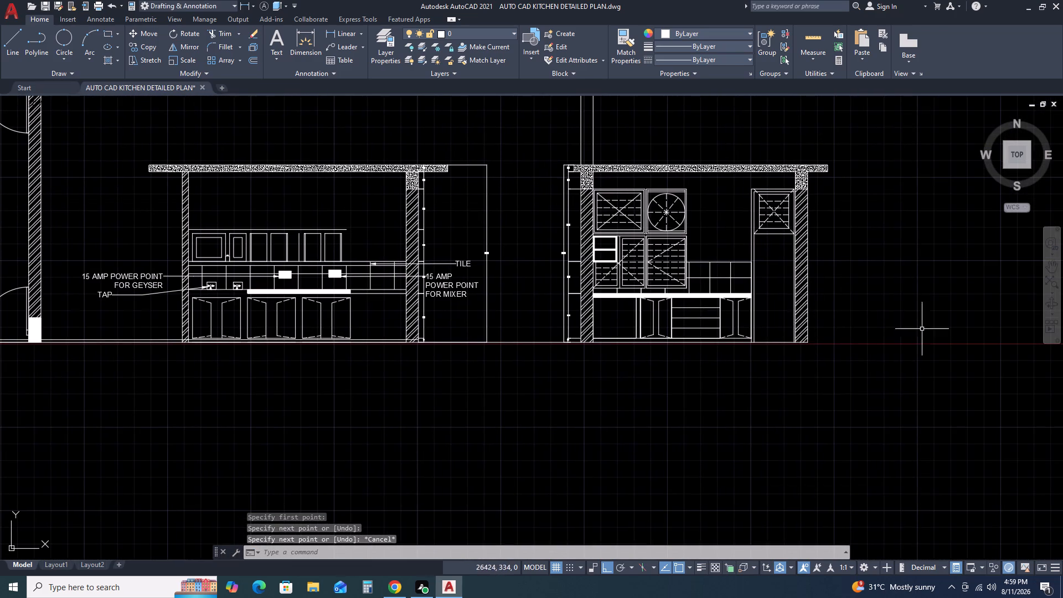
scroll(844, 334, down, 1)
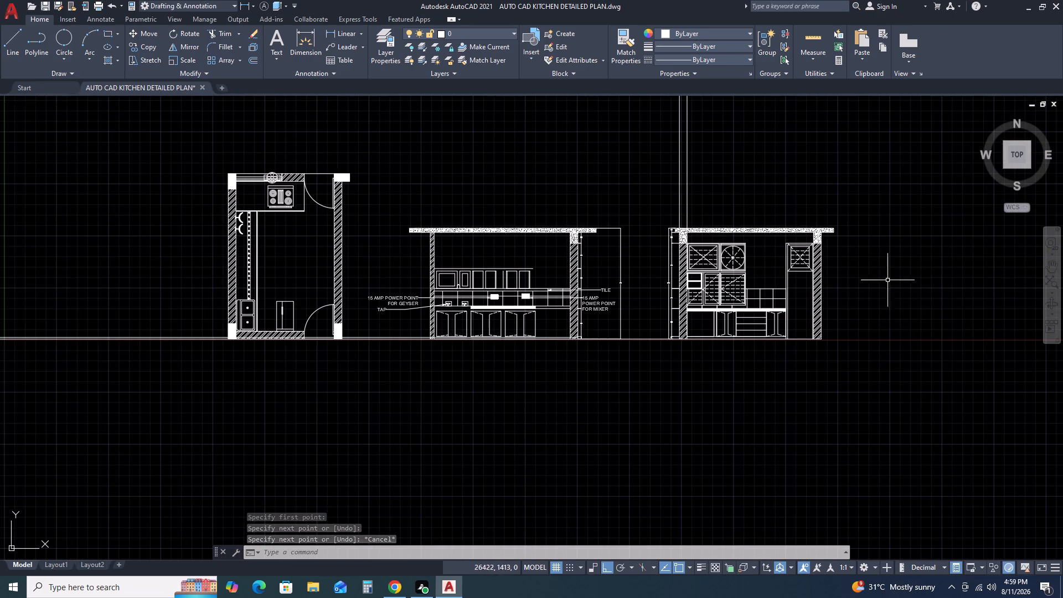
scroll(831, 247, up, 2)
scroll(751, 356, down, 1)
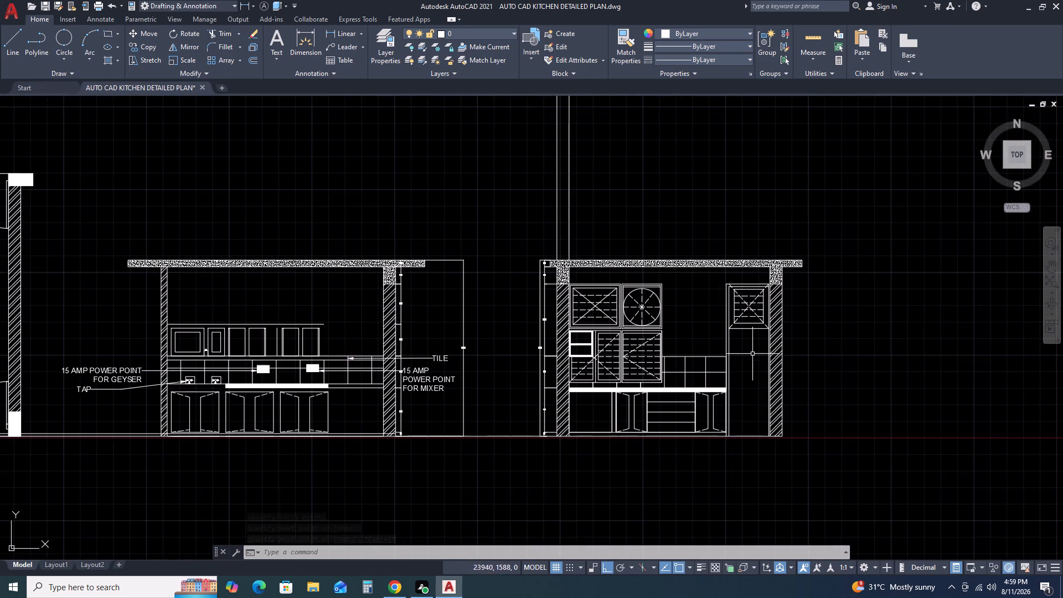
middle_drag(774, 413, 771, 339)
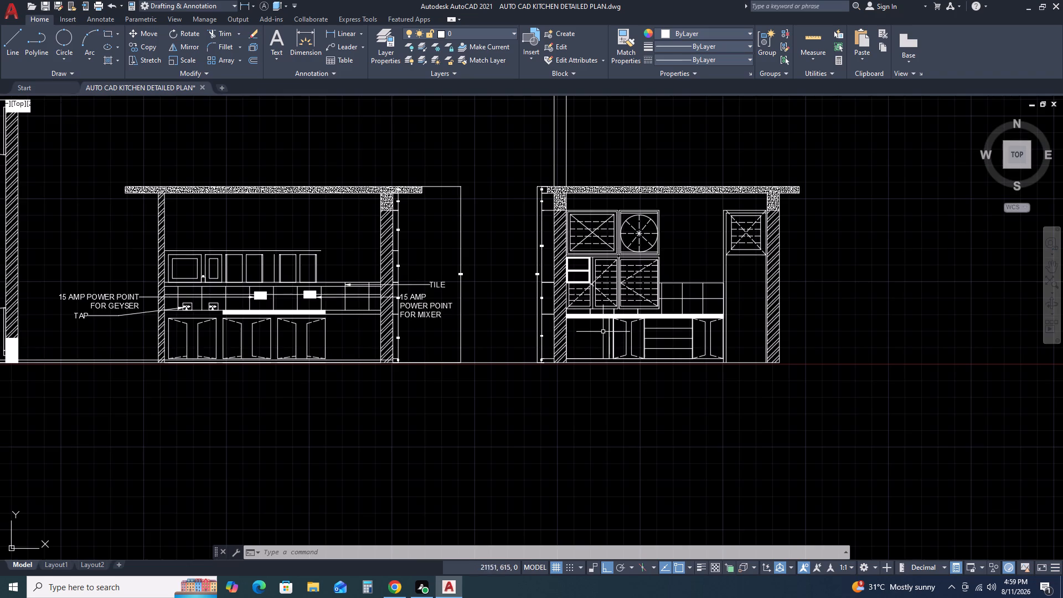
scroll(625, 336, up, 2)
middle_drag(693, 465, 692, 363)
middle_click(692, 360)
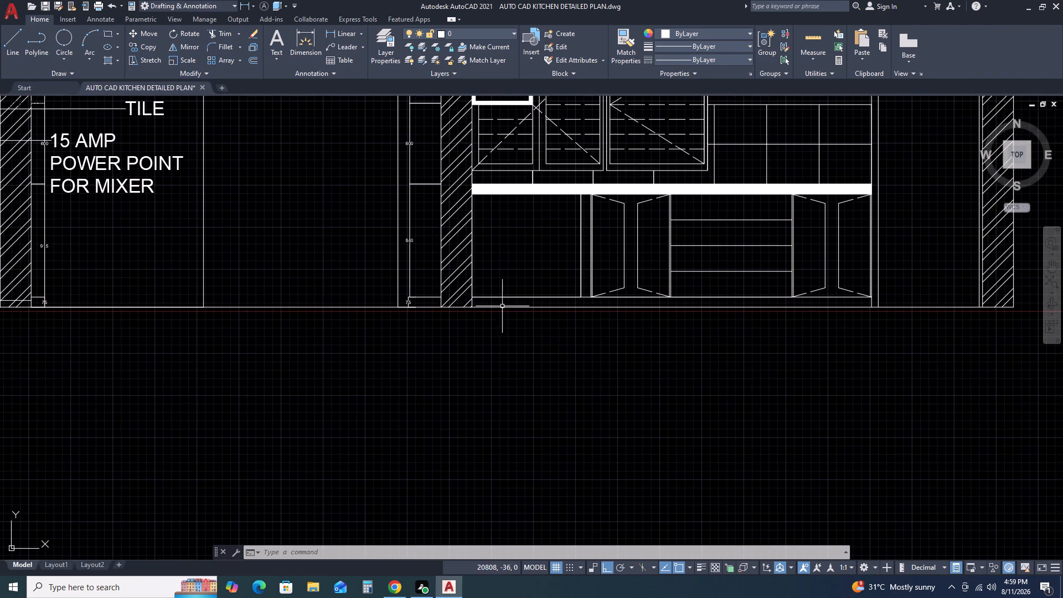
Delete the rectangular outline of the open bay under the countertop next to the hatched wall.
scroll(468, 297, up, 2)
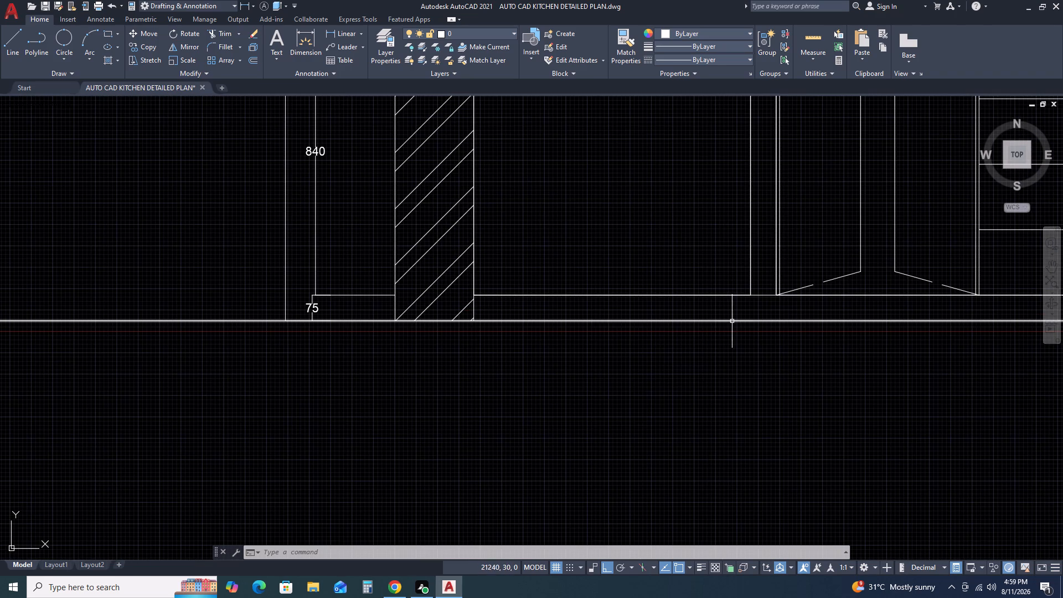
scroll(742, 288, up, 1)
click(729, 299)
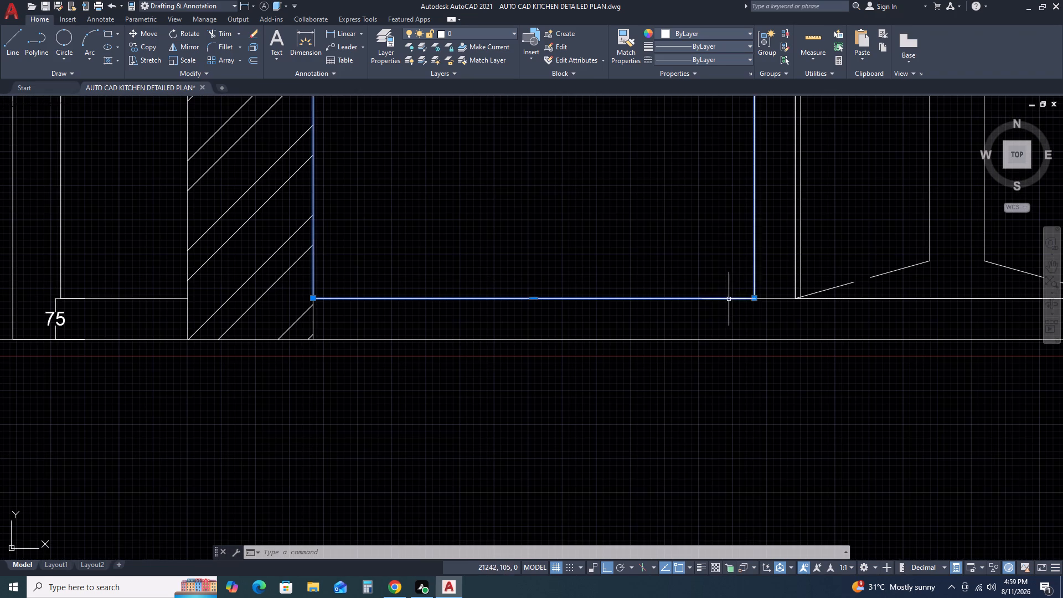
scroll(583, 329, down, 3)
key(Delete)
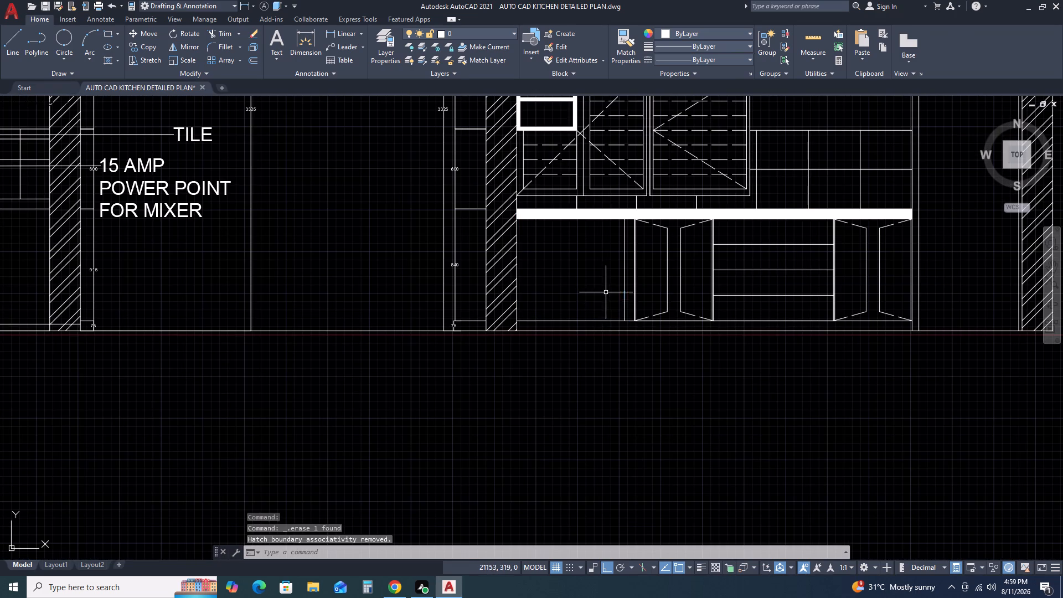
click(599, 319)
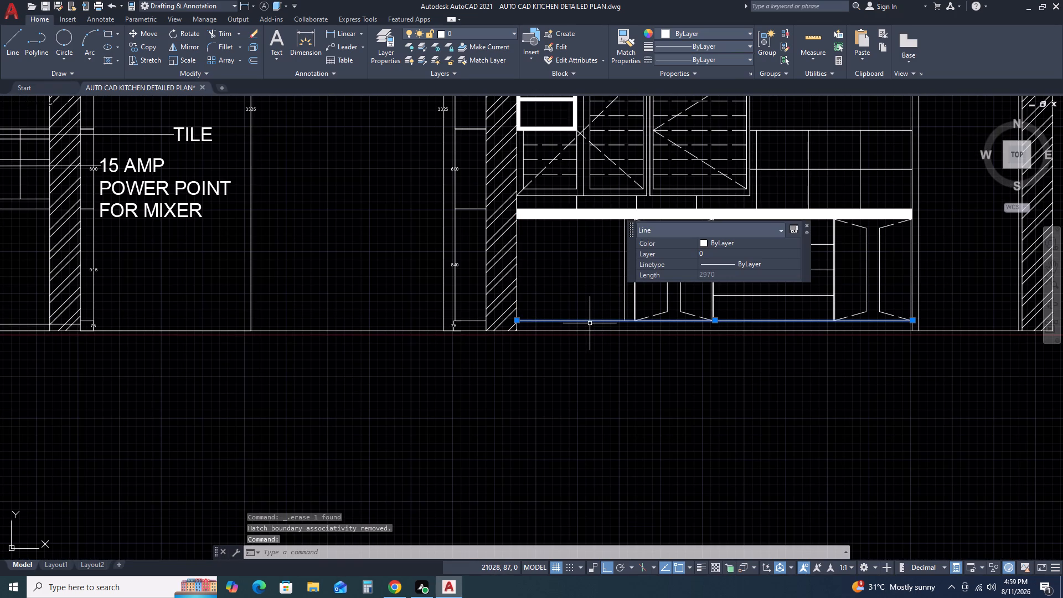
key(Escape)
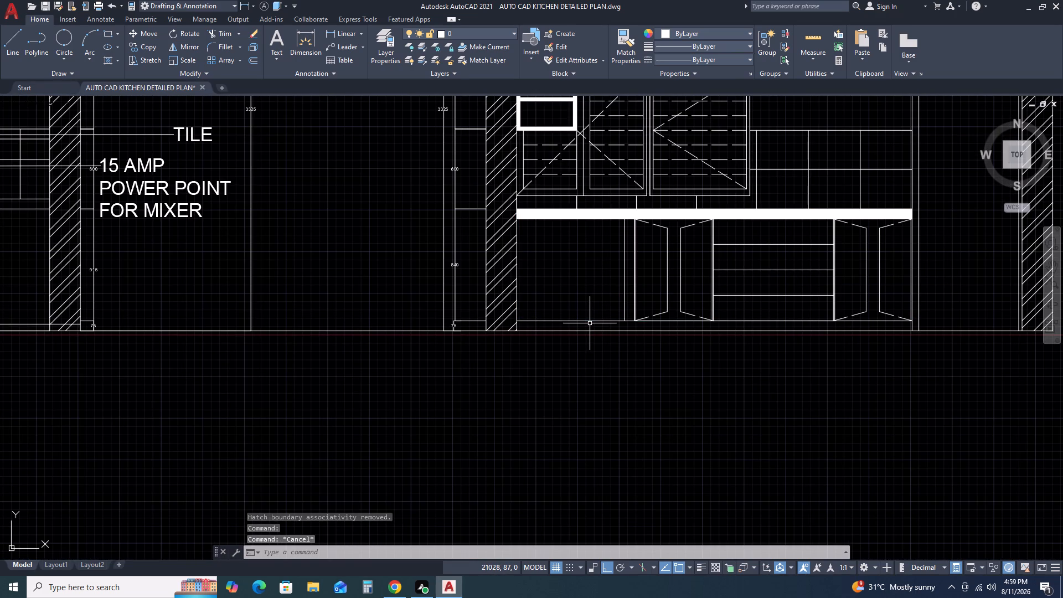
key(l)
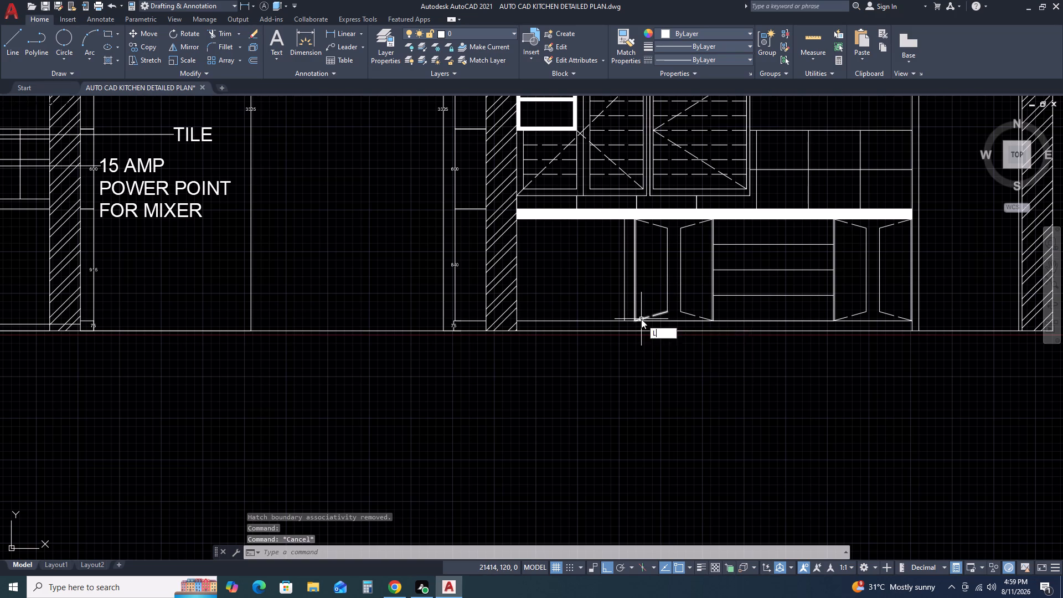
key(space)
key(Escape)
Stretch the lower end of the open bay's vertical side line down 75 to the floor line in the second elevation.
click(627, 301)
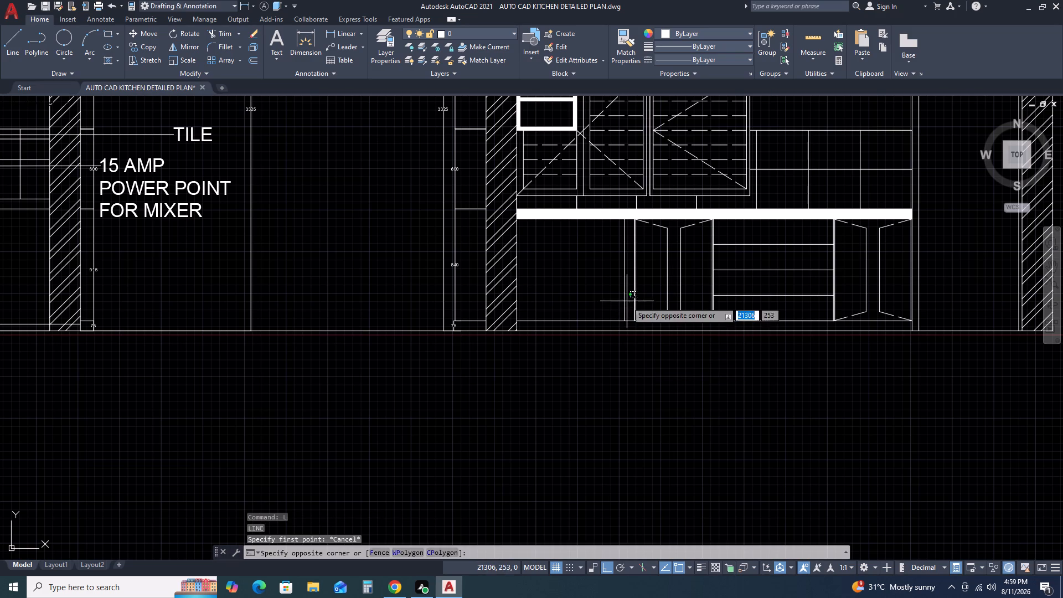
click(620, 305)
scroll(625, 318, up, 2)
click(621, 326)
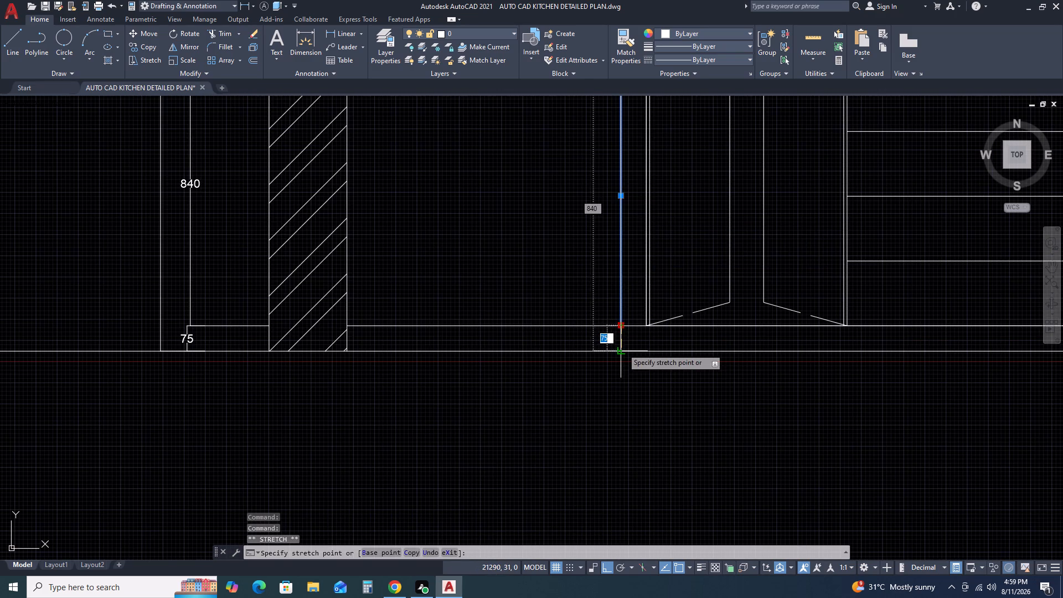
click(622, 348)
key(Escape)
Fill the 75 high base strip under the open bay, beside the hatched wall, with a Solid hatch.
key(h)
key(space)
click(550, 339)
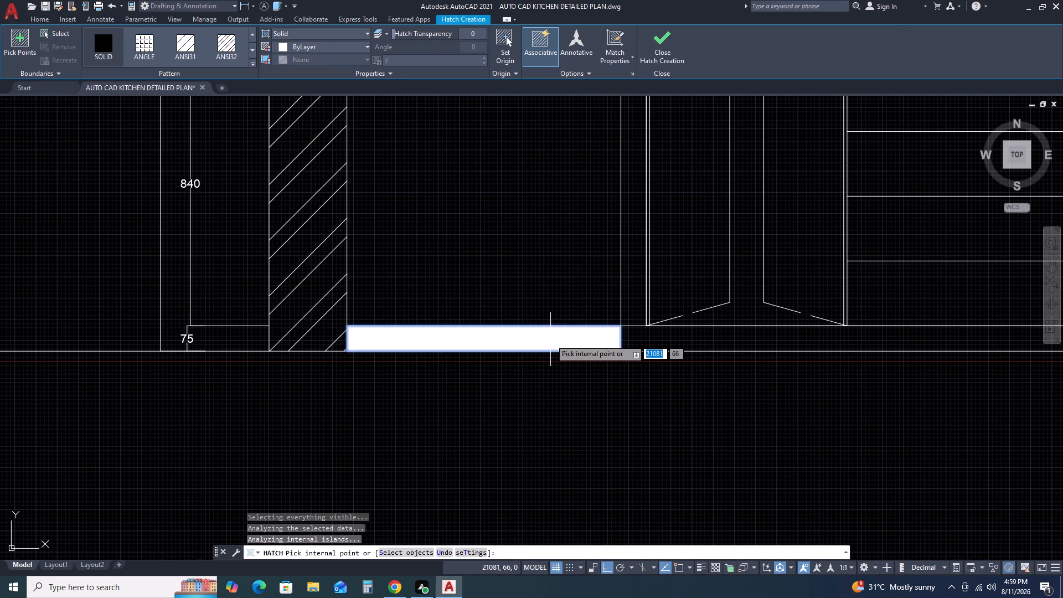
scroll(615, 358, down, 4)
key(Escape)
Match the base strip's hatch properties to the concrete hatch of the second elevation's roof slab.
key(m)
text(A)
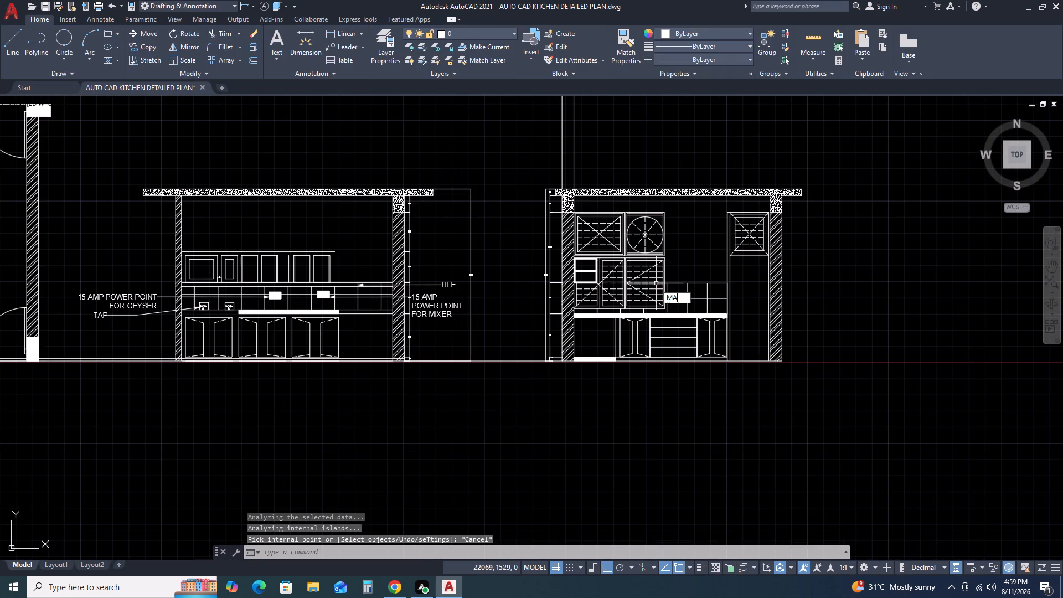
key(space)
click(646, 193)
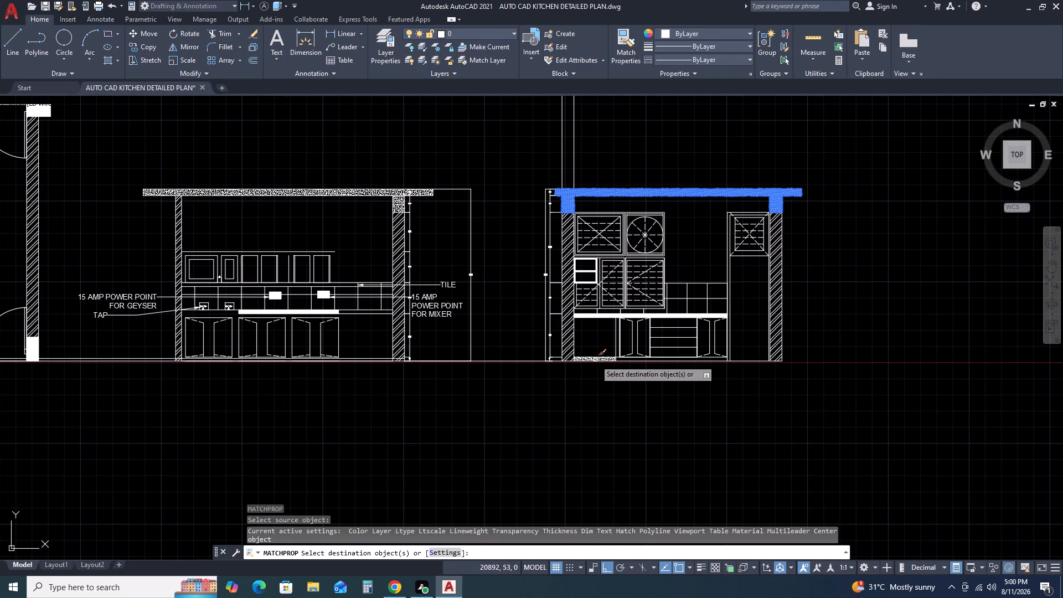
click(595, 360)
click(596, 359)
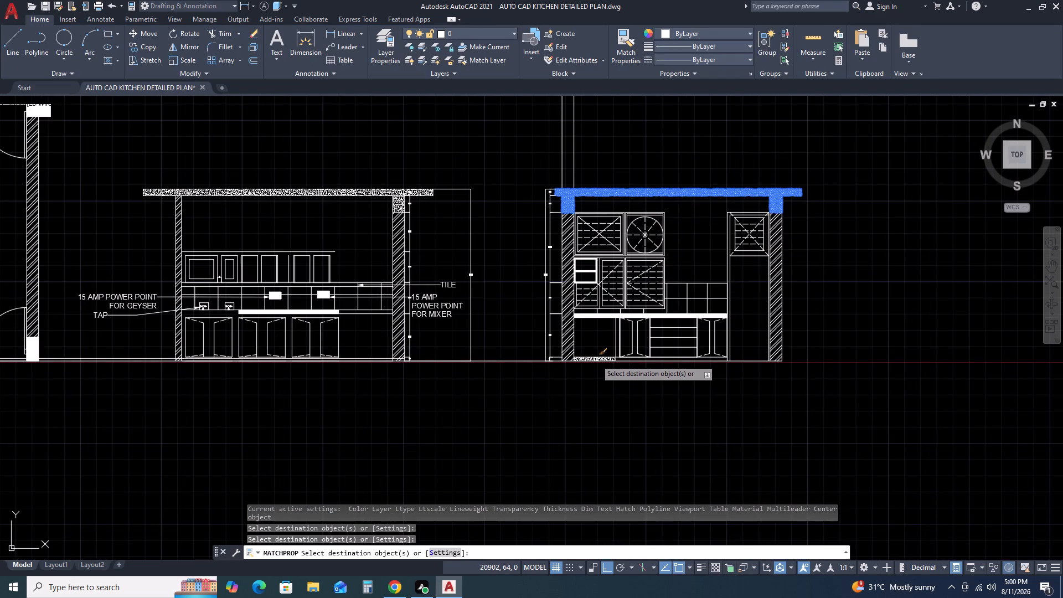
key(Escape)
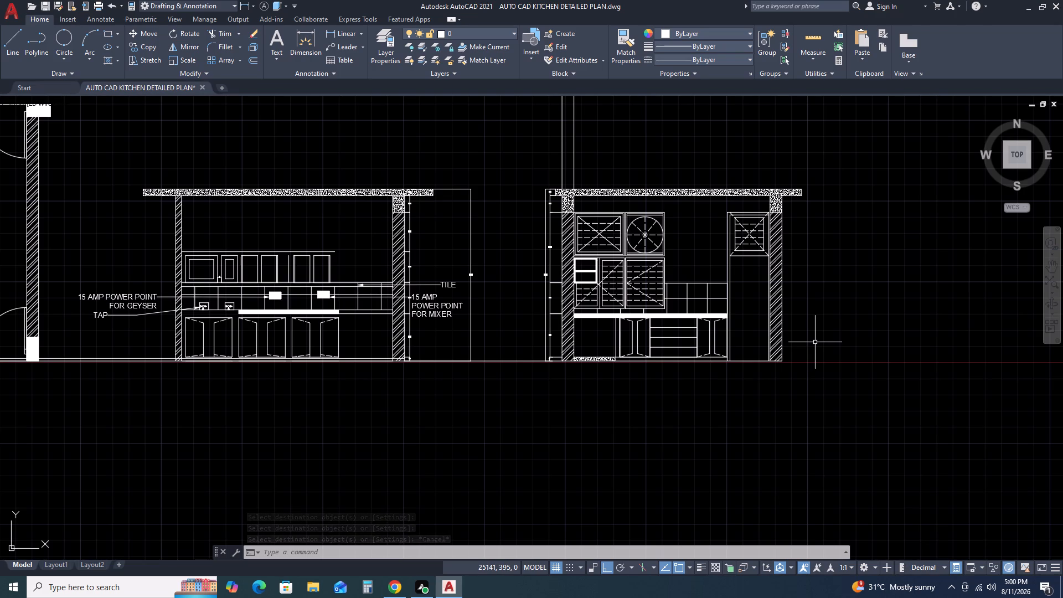
Review the floor plan and both elevations, checking the floor lines and how the drawings relate.
scroll(538, 351, down, 2)
middle_drag(589, 343, 662, 278)
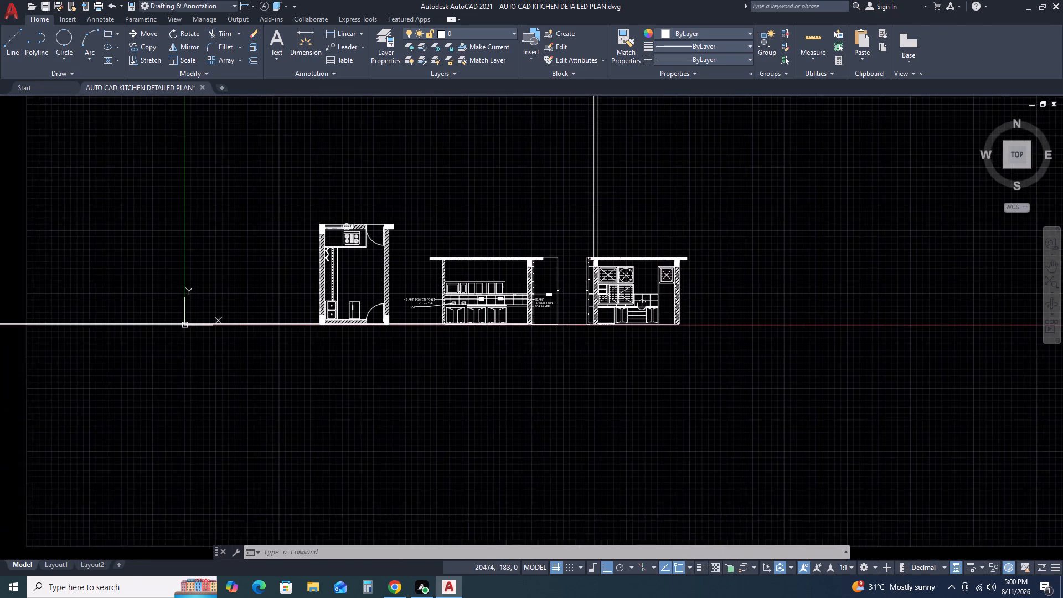
scroll(579, 278, up, 3)
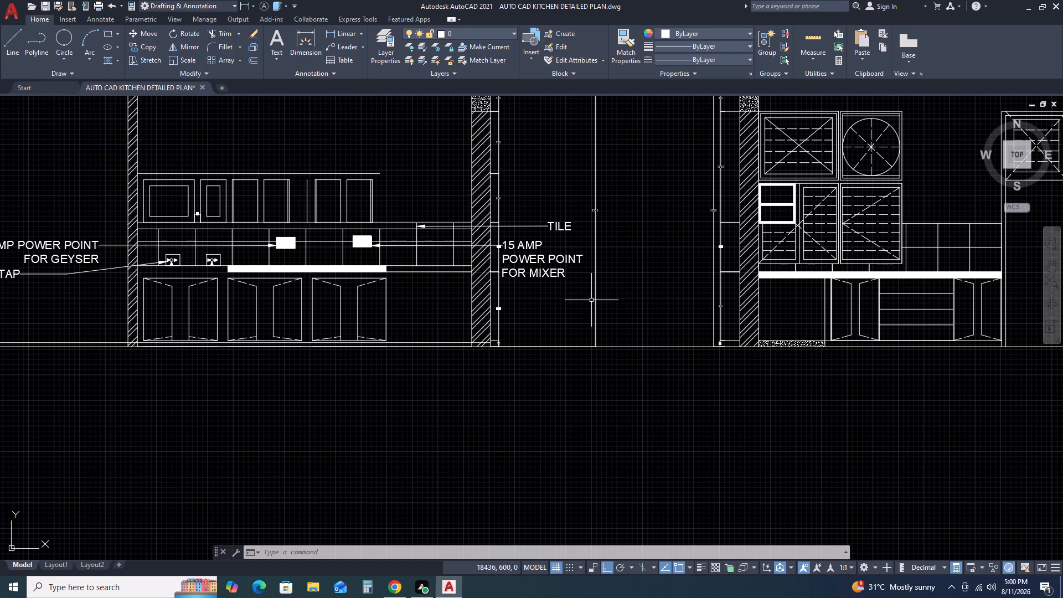
scroll(591, 296, down, 2)
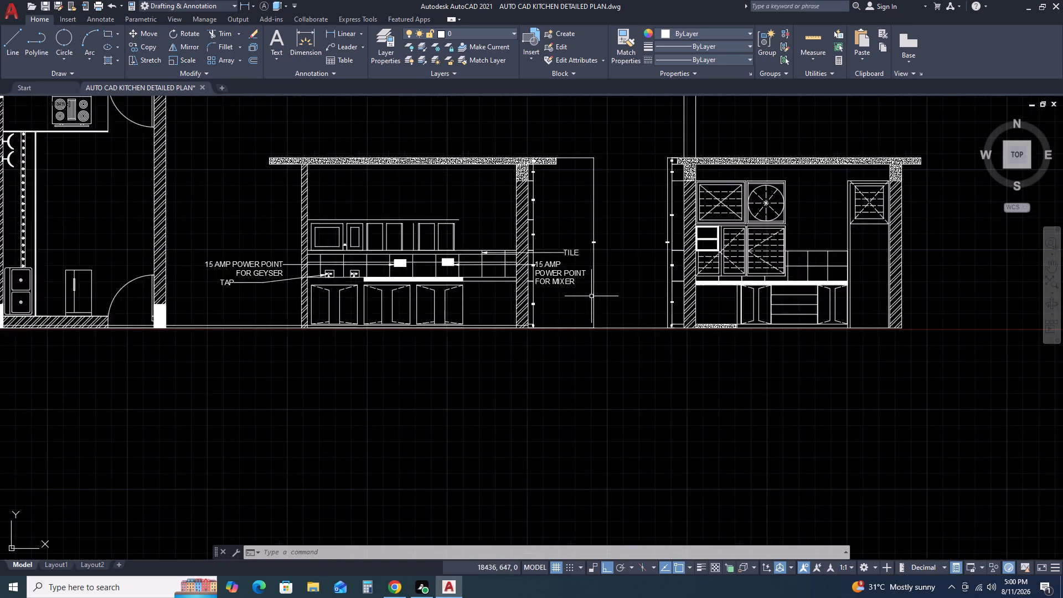
scroll(550, 297, up, 2)
middle_drag(716, 346, 529, 322)
scroll(579, 318, down, 1)
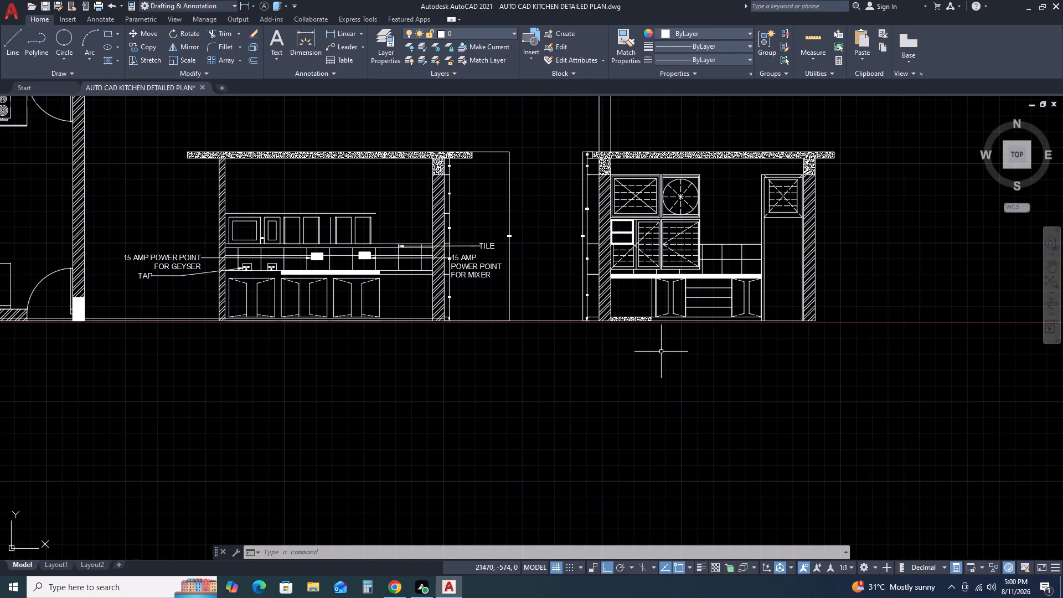
scroll(787, 348, down, 2)
middle_drag(678, 359, 682, 358)
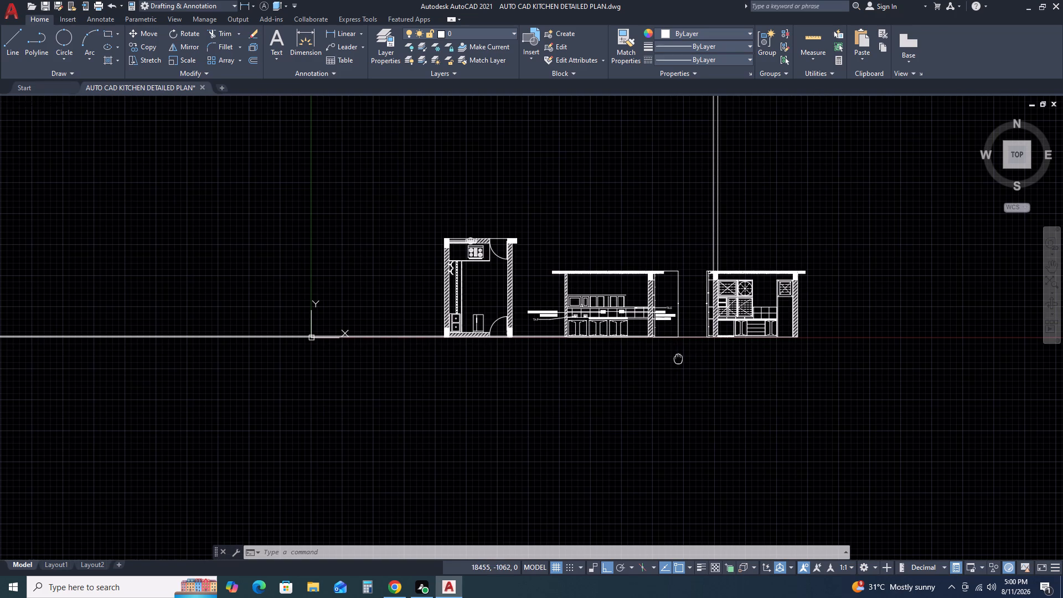
middle_drag(682, 358, 731, 287)
scroll(748, 298, down, 1)
scroll(708, 307, up, 2)
middle_drag(801, 315, 789, 321)
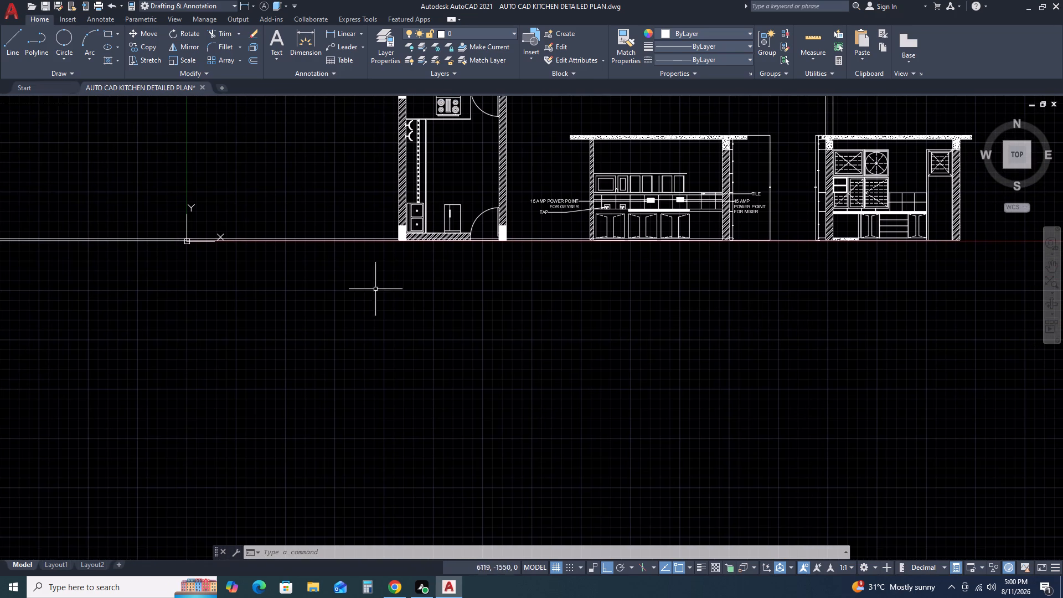
Trim the long horizontal floor lines that extend beyond the plan's outer wall on the origin side.
scroll(317, 239, down, 1)
middle_drag(347, 240, 611, 269)
middle_click(675, 262)
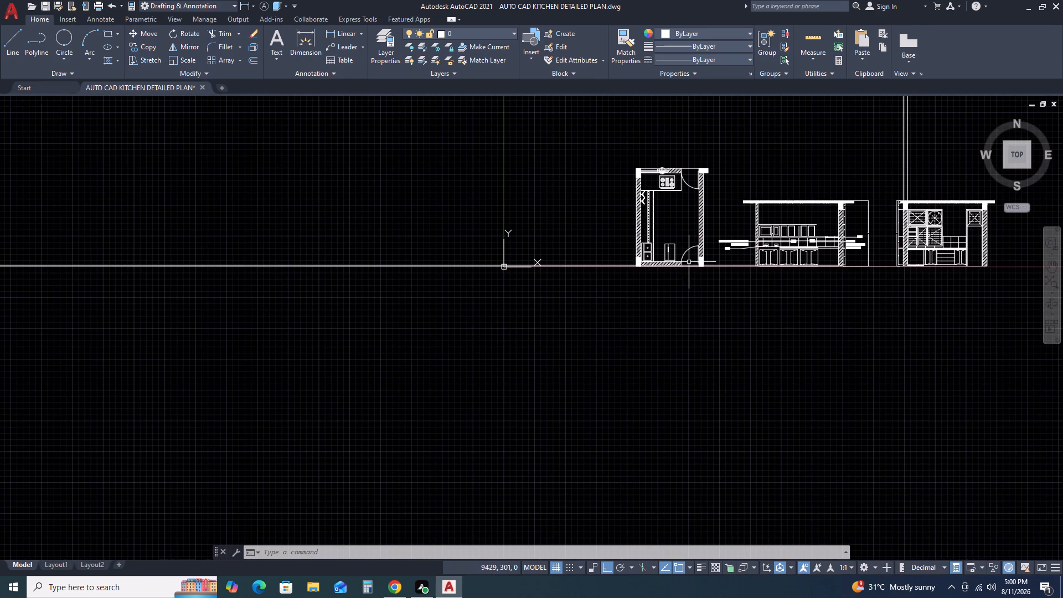
text(TR)
key(space)
drag(586, 233, 582, 238)
click(565, 312)
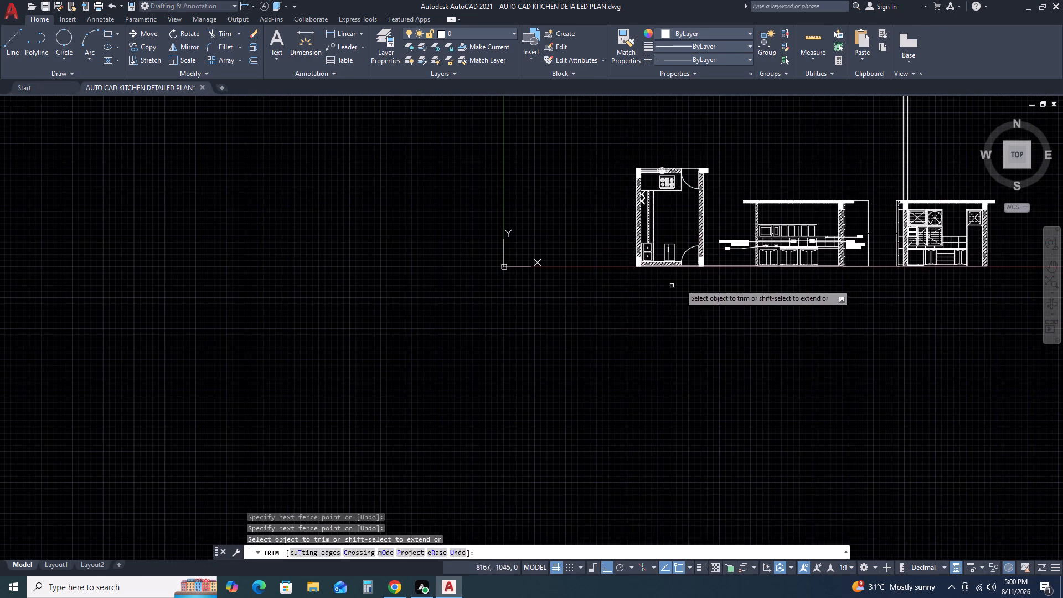
key(Escape)
Trim the horizontal floor lines running between the floor plan and the first elevation.
scroll(719, 270, up, 2)
text(TR)
key(space)
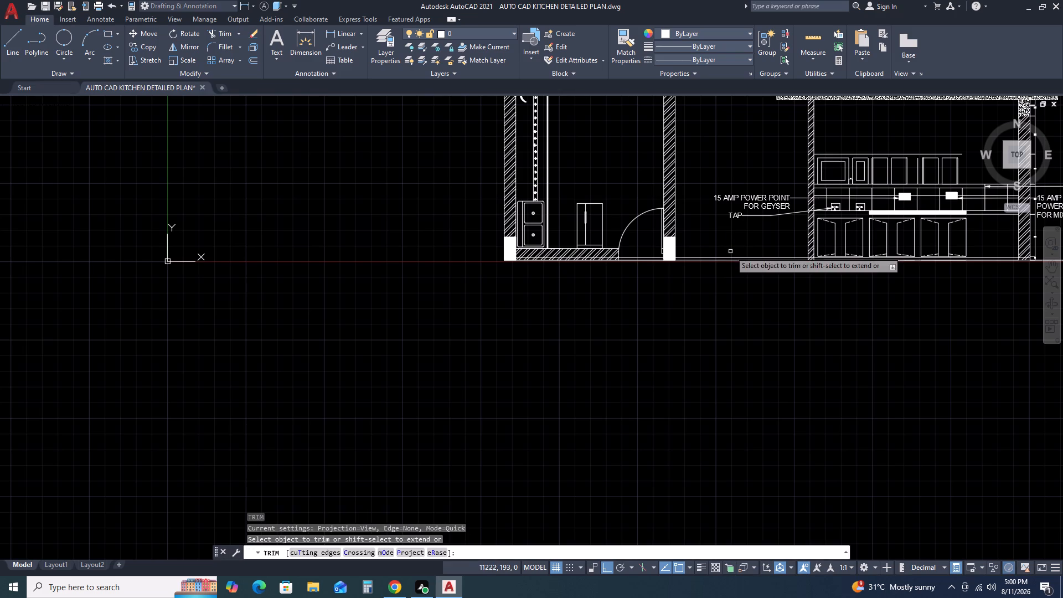
click(734, 244)
click(726, 298)
key(Escape)
Fillet the 75 high base line with the inner line of the first elevation's wall nearest the taps, using radius 0.
scroll(770, 307, down, 2)
scroll(839, 252, up, 2)
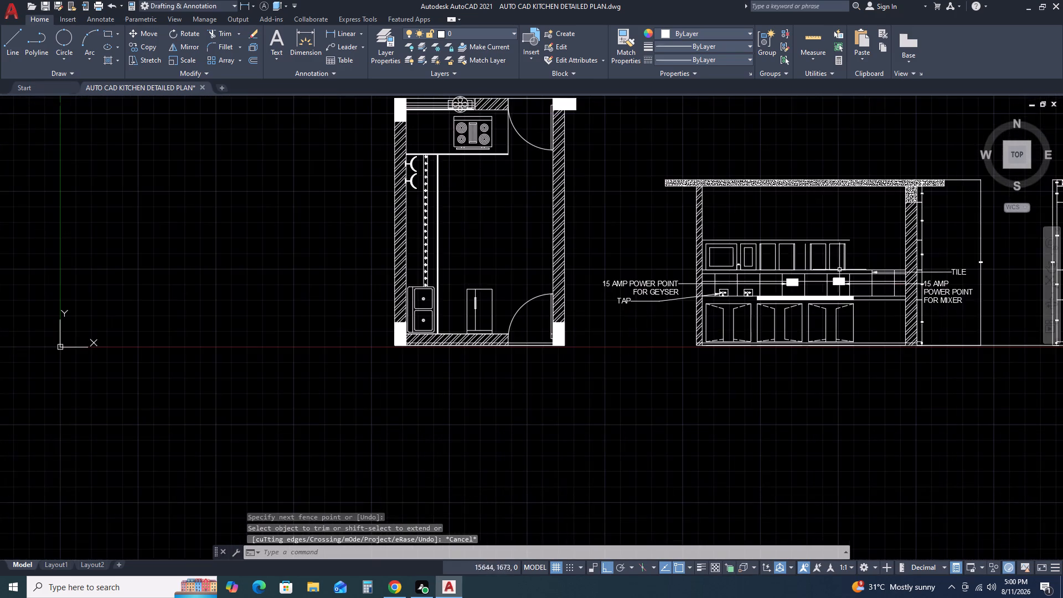
scroll(699, 354, up, 4)
text(F)
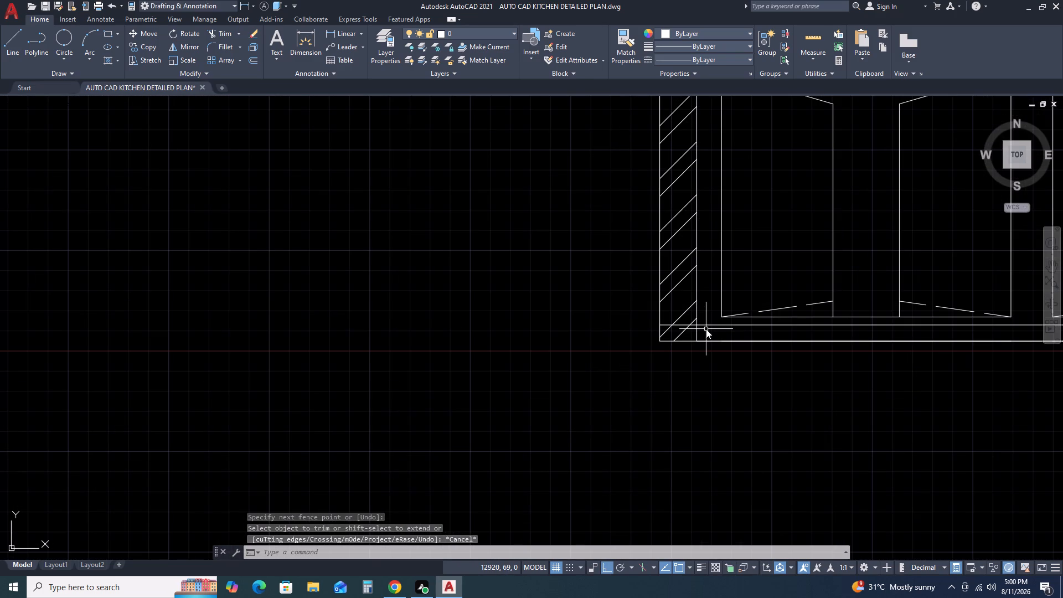
key(space)
click(697, 335)
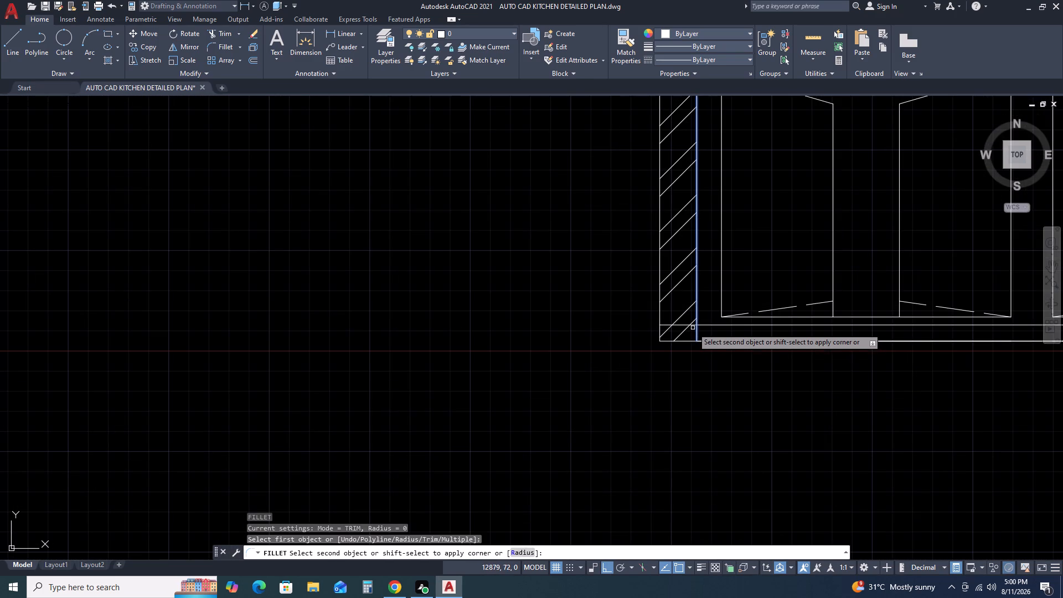
key(Escape)
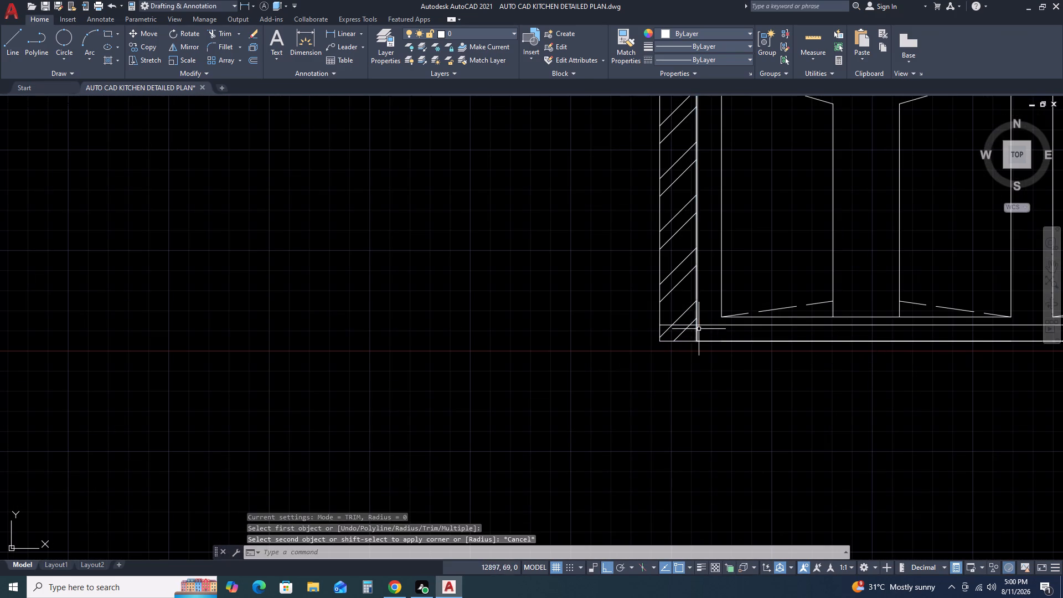
key(space)
click(706, 324)
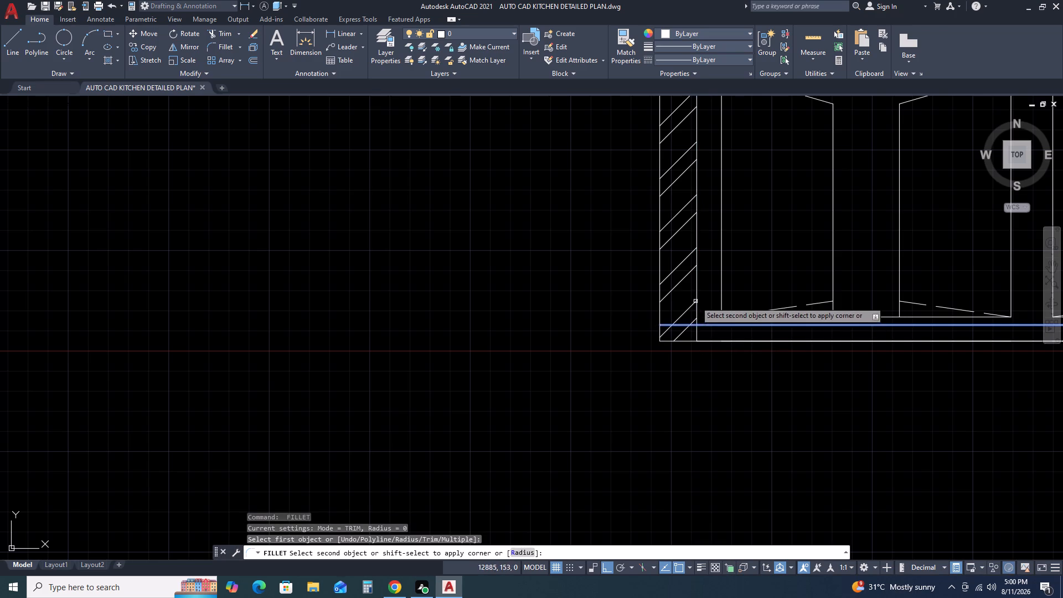
click(697, 298)
key(Escape)
Fillet the other end of the base line with the inner face of the opposite hatched wall, using radius 0.
scroll(705, 367, down, 2)
middle_drag(813, 359, 644, 368)
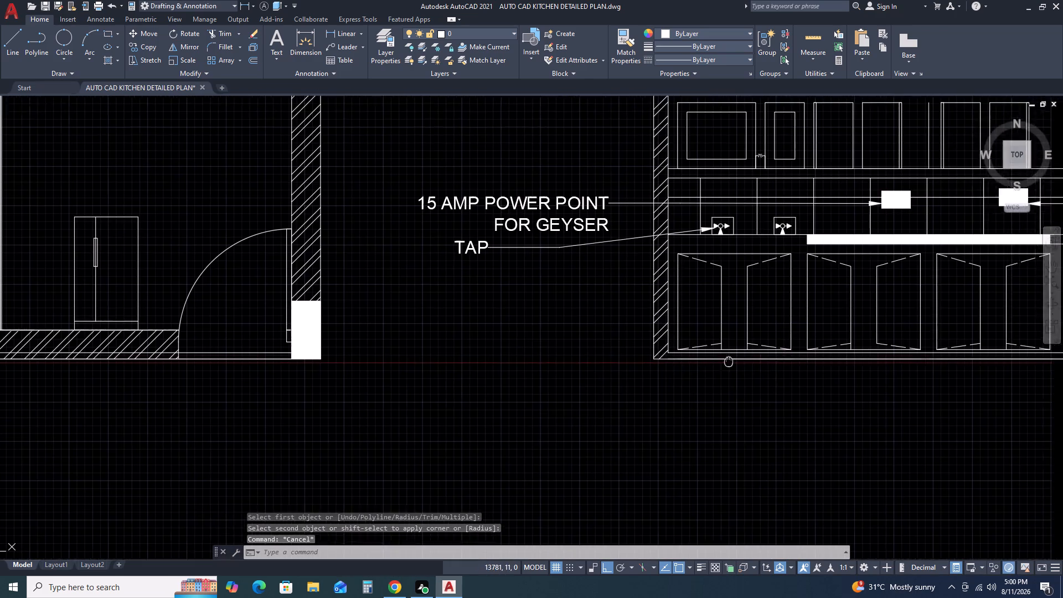
scroll(605, 368, down, 1)
key(space)
scroll(873, 359, up, 2)
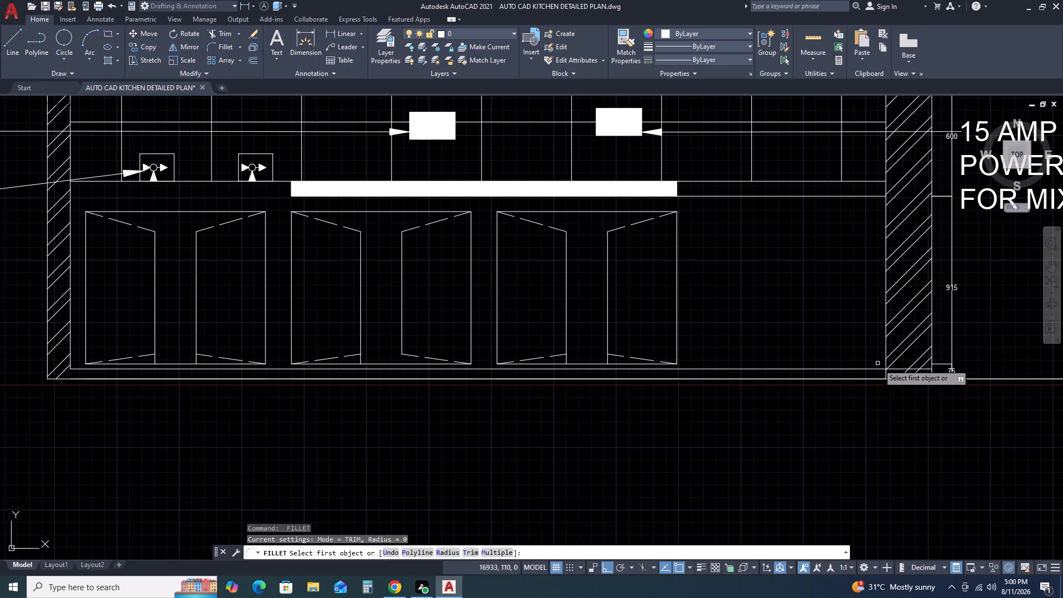
click(886, 362)
click(880, 368)
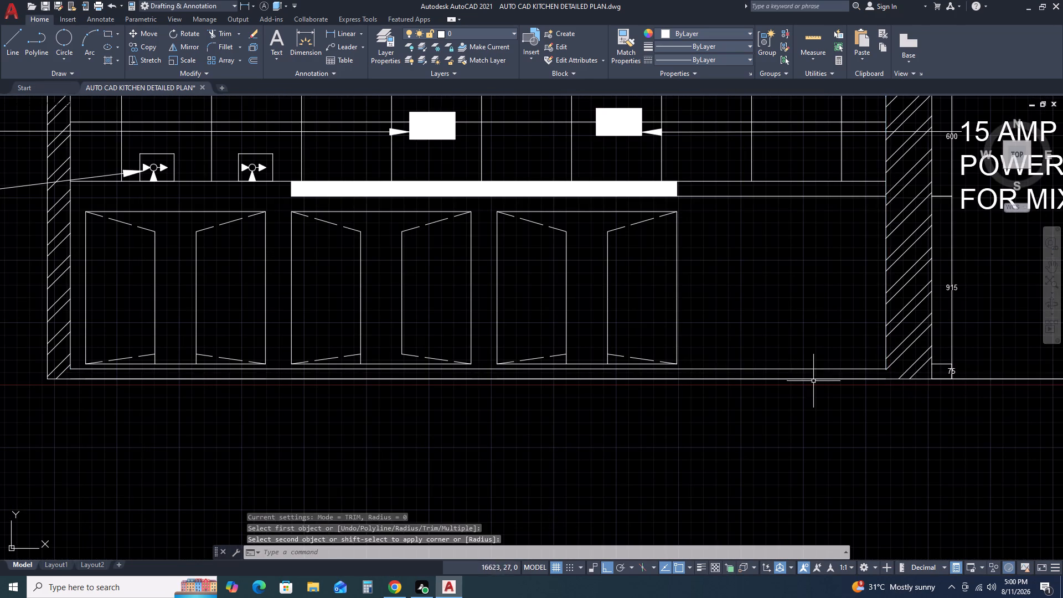
key(Escape)
Delete the two long vertical construction lines rising above the second elevation's roof slab.
scroll(861, 383, down, 2)
middle_drag(905, 383, 729, 374)
scroll(752, 375, down, 2)
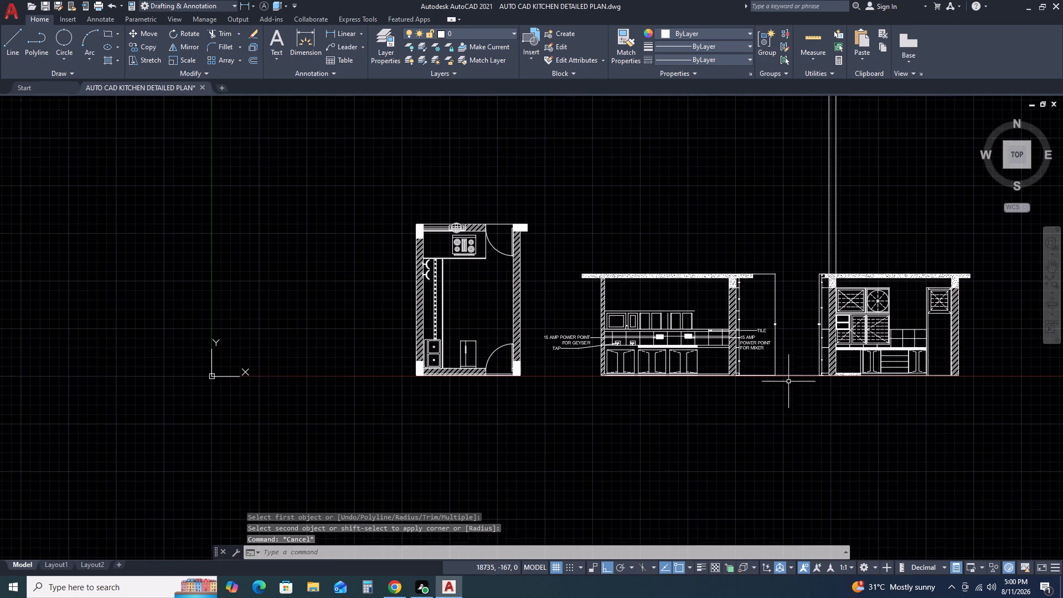
middle_drag(862, 382, 749, 317)
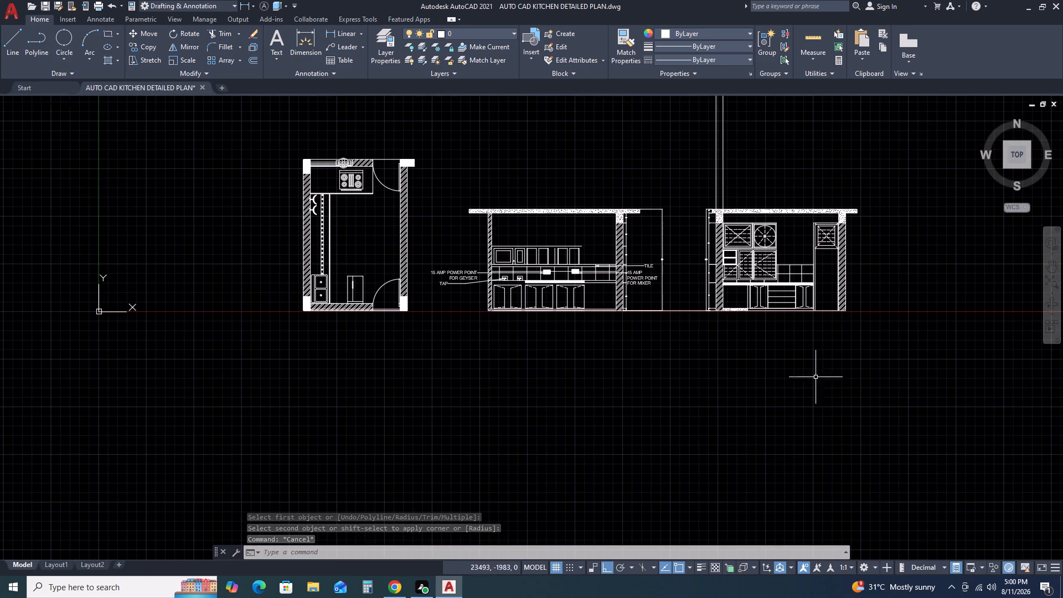
scroll(727, 301, down, 1)
scroll(727, 221, up, 2)
scroll(707, 278, up, 3)
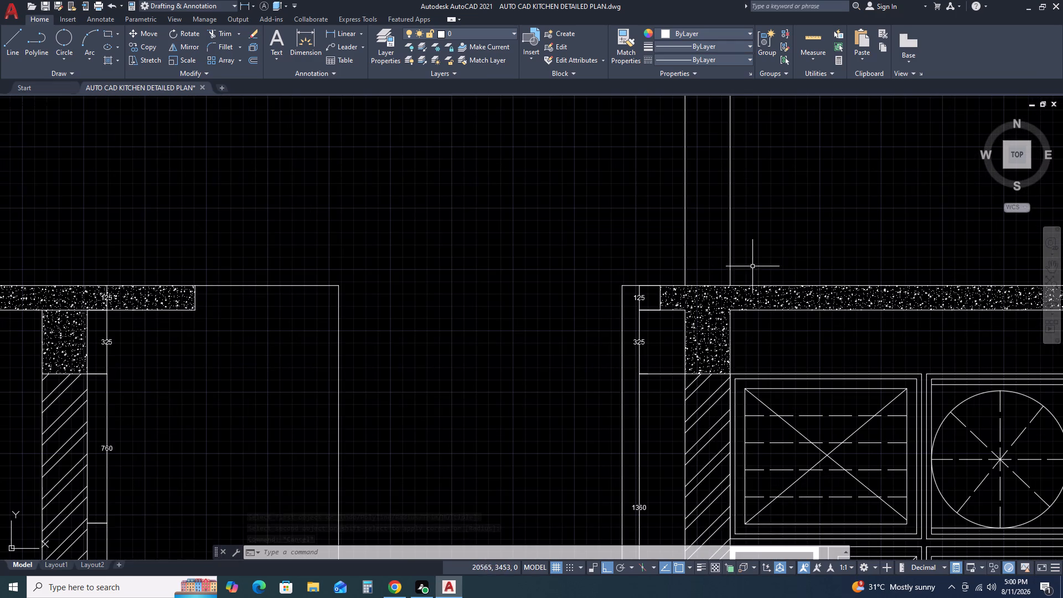
drag(771, 233, 737, 235)
click(611, 217)
key(Delete)
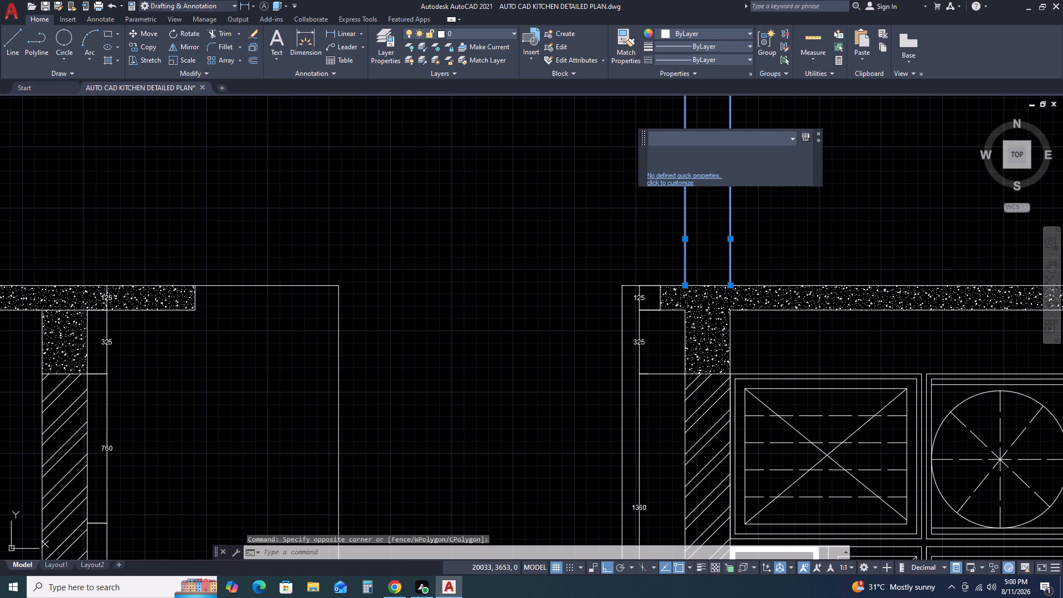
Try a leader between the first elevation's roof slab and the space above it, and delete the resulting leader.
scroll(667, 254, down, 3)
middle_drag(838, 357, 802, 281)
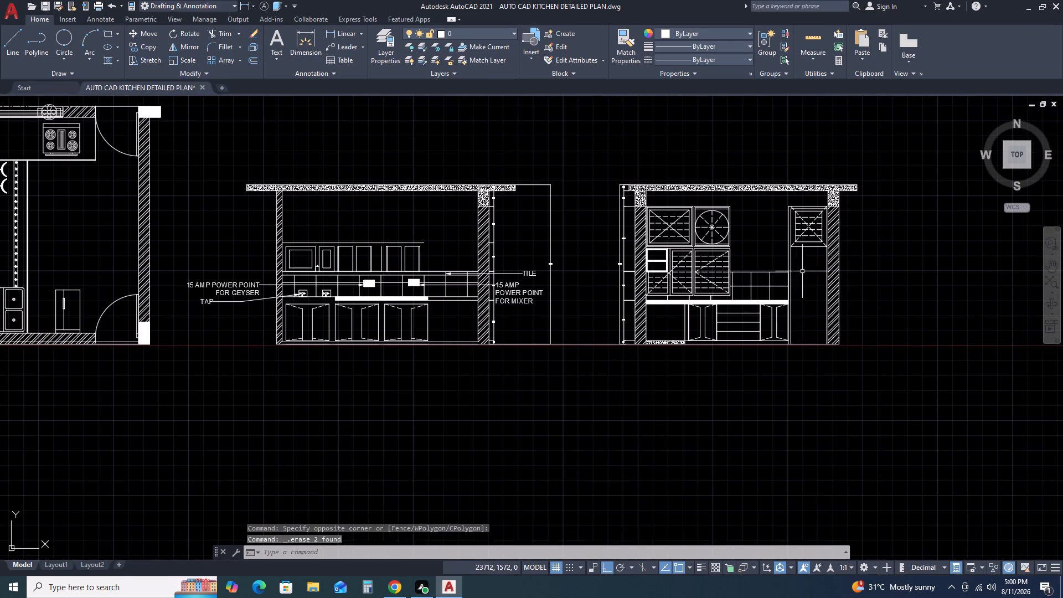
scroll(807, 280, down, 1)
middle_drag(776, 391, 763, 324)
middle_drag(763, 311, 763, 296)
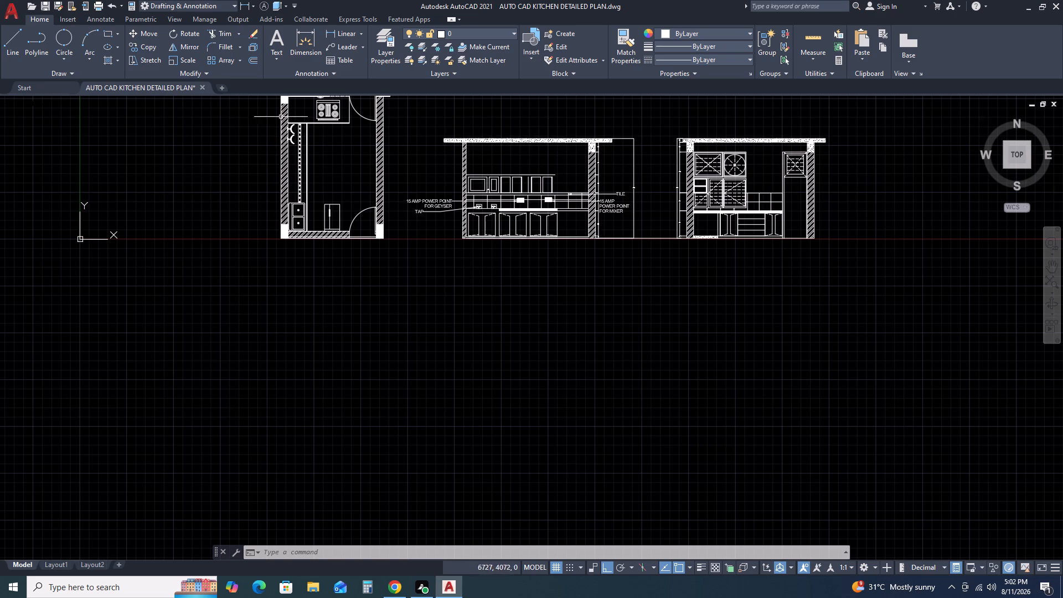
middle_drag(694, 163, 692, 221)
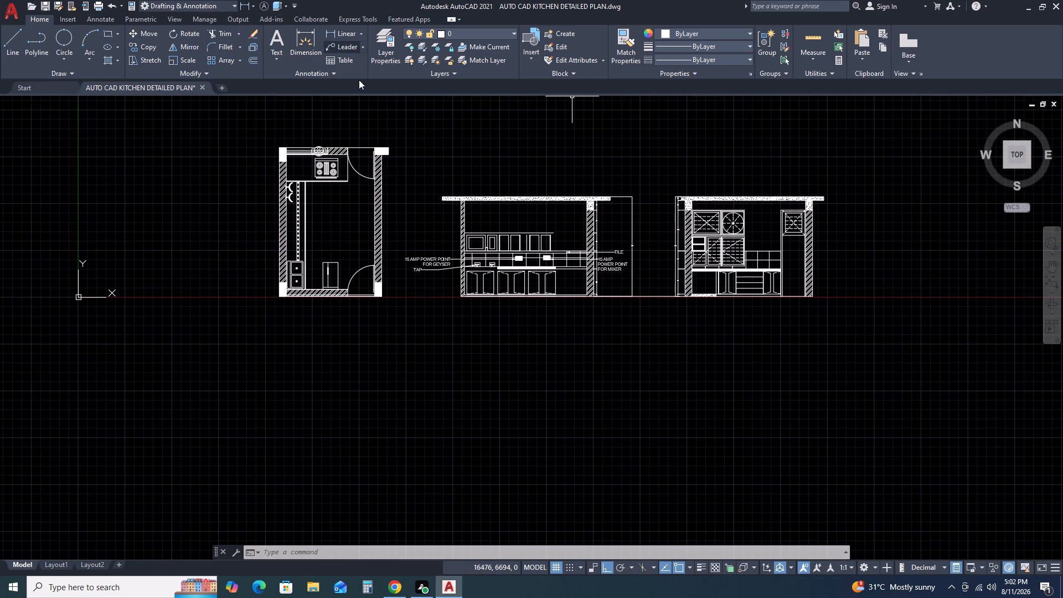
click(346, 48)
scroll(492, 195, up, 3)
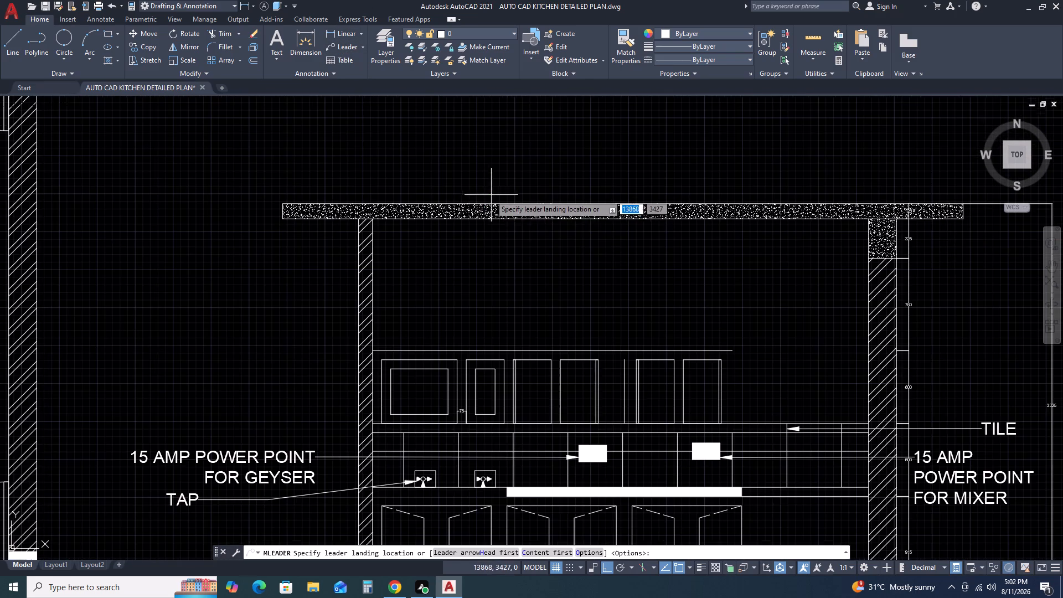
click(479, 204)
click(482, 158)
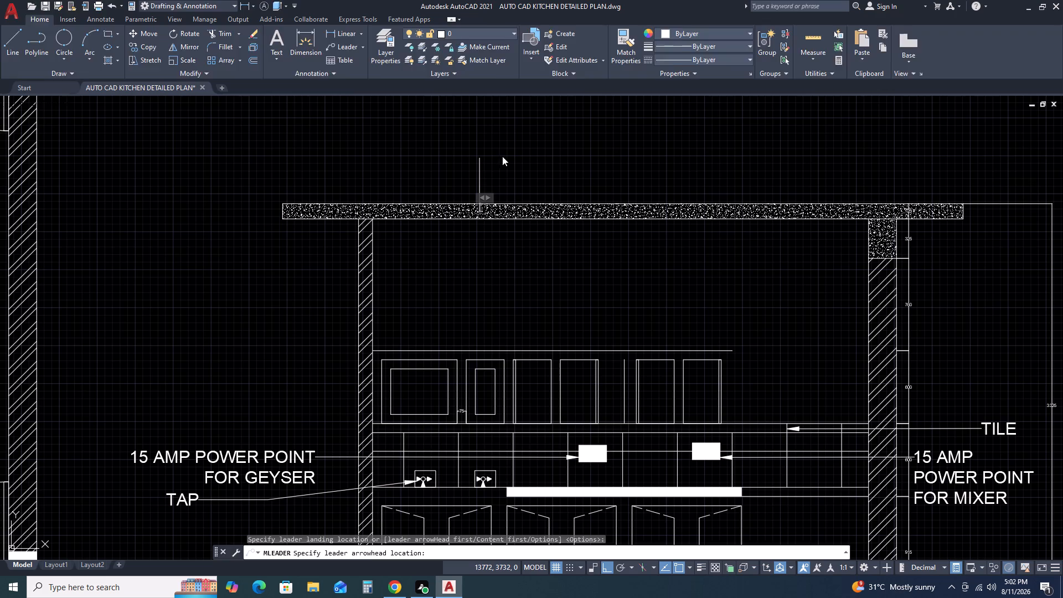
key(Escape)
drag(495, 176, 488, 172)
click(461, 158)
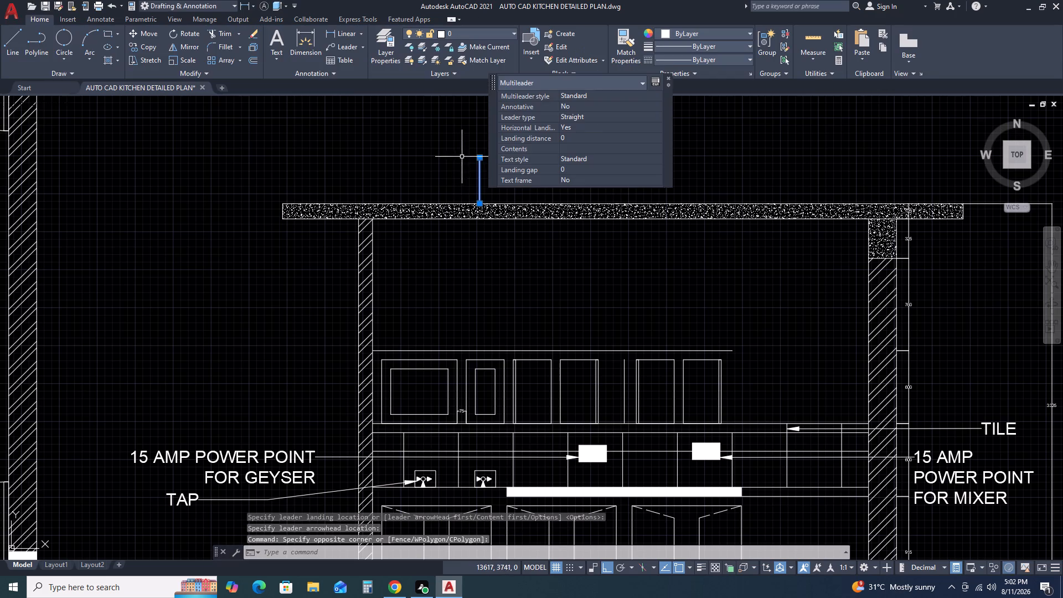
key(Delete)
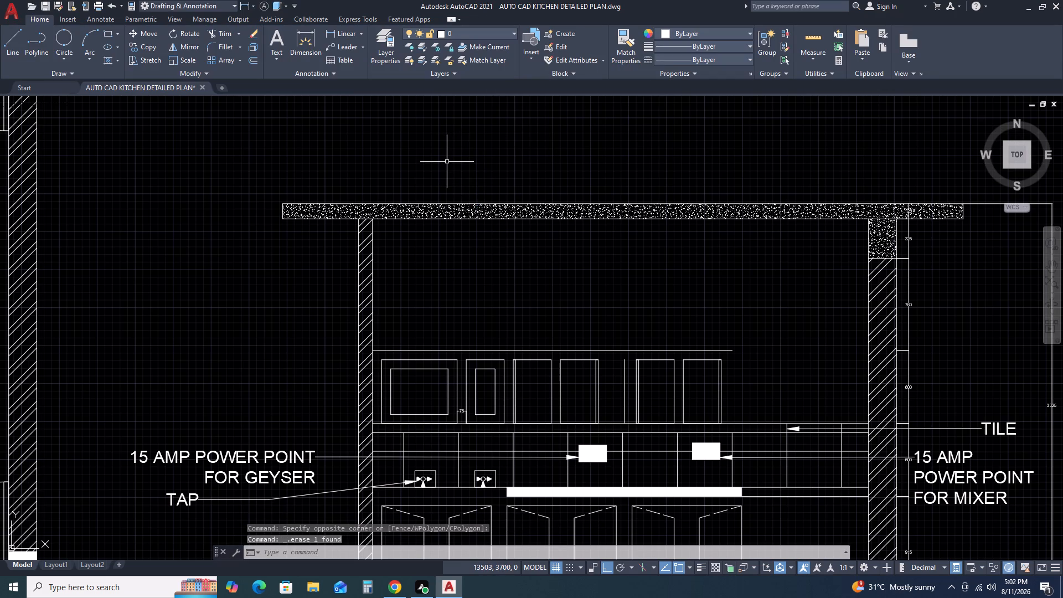
Modify the Standard multileader style to allow a maximum of 3 leader points and set it current.
key(l)
key(BackSpace)
key(m)
key(l)
key(s)
key(space)
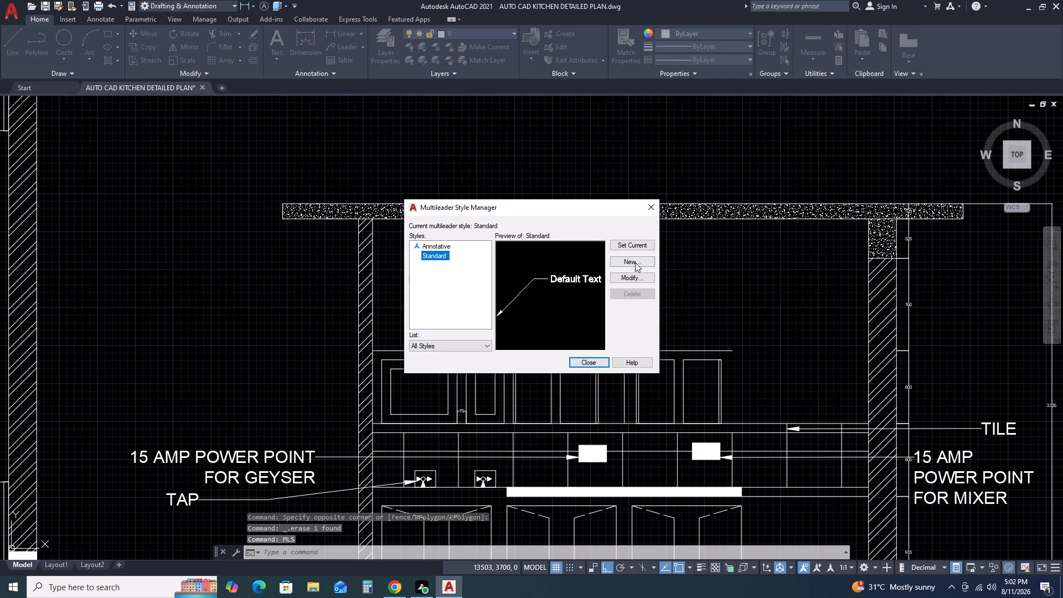
click(631, 277)
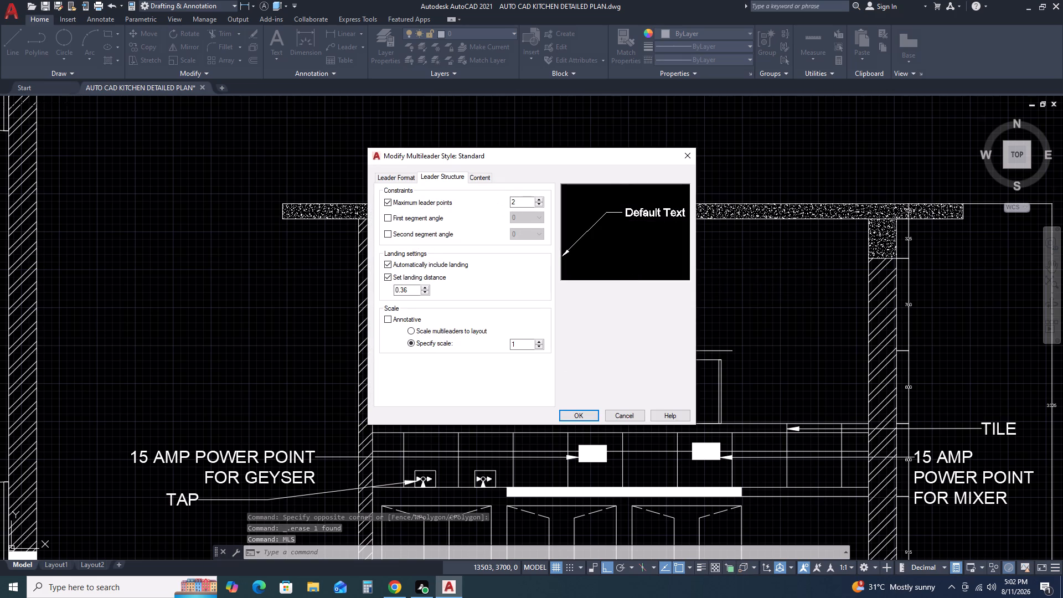
click(524, 200)
key(BackSpace)
key(3)
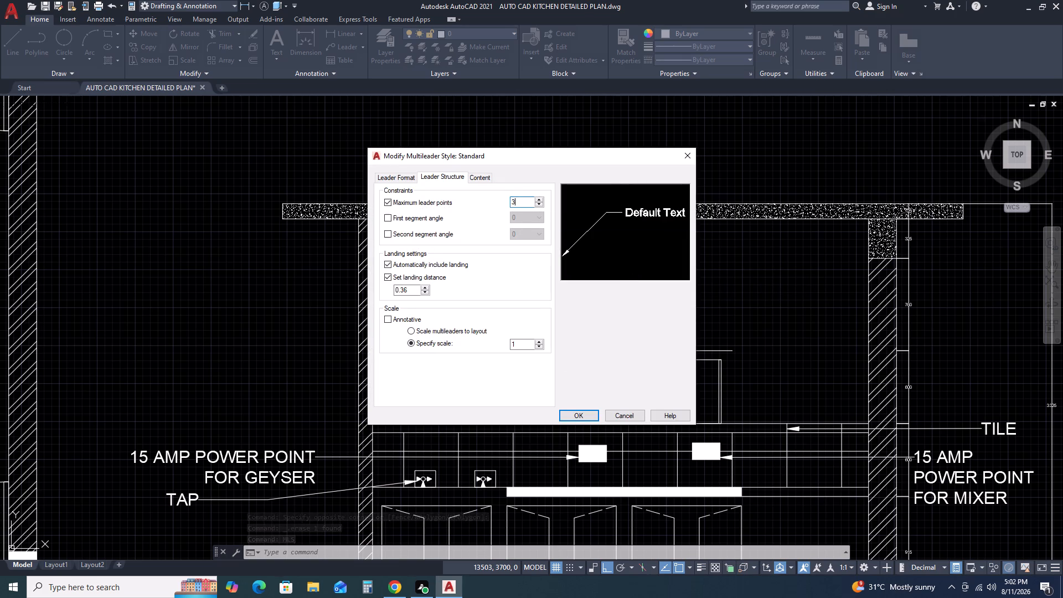
key(Return)
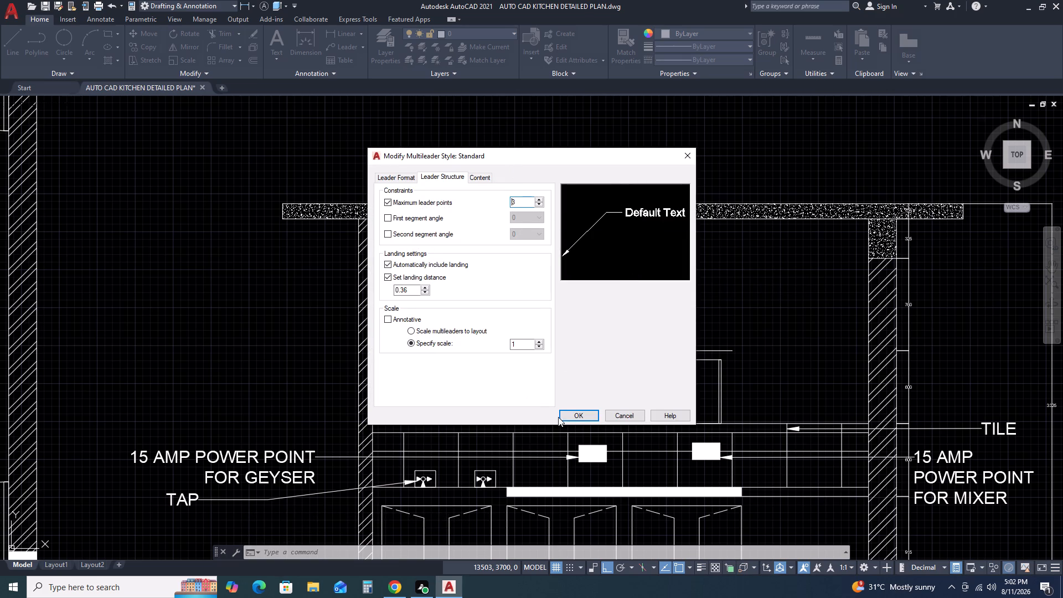
click(575, 418)
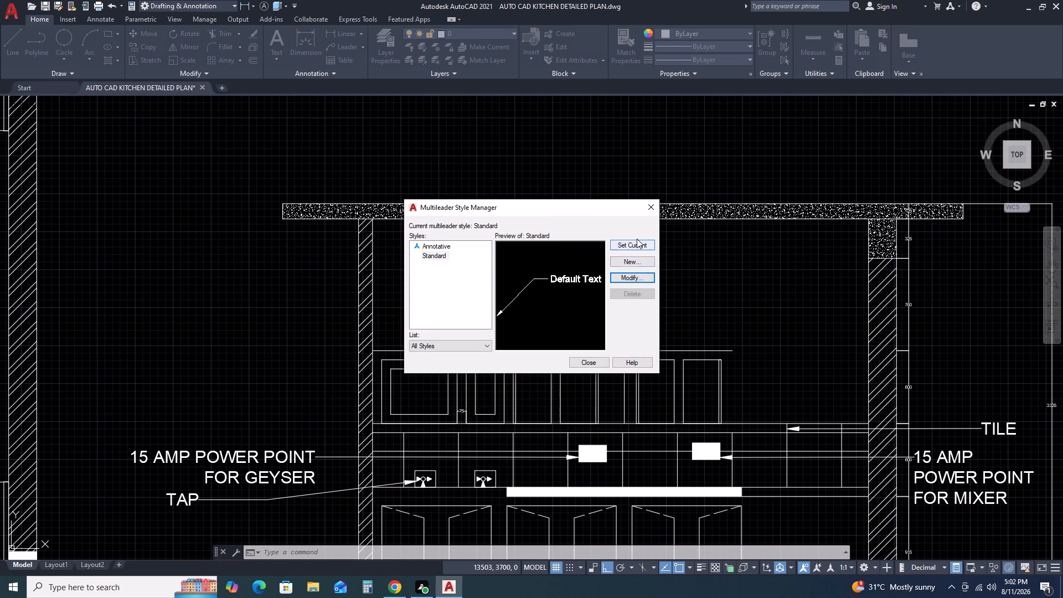
click(637, 239)
click(635, 245)
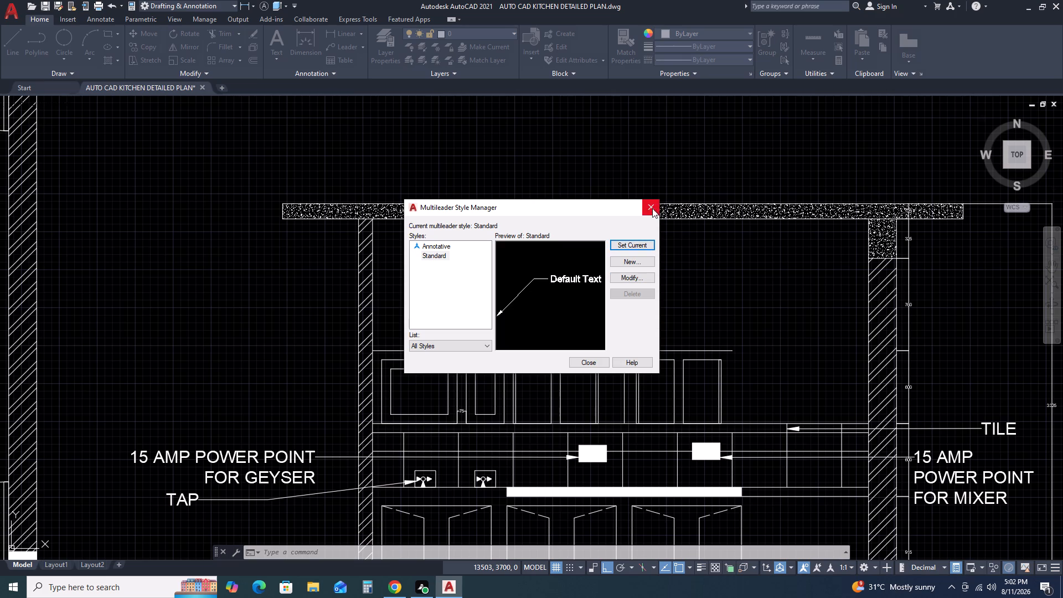
click(650, 210)
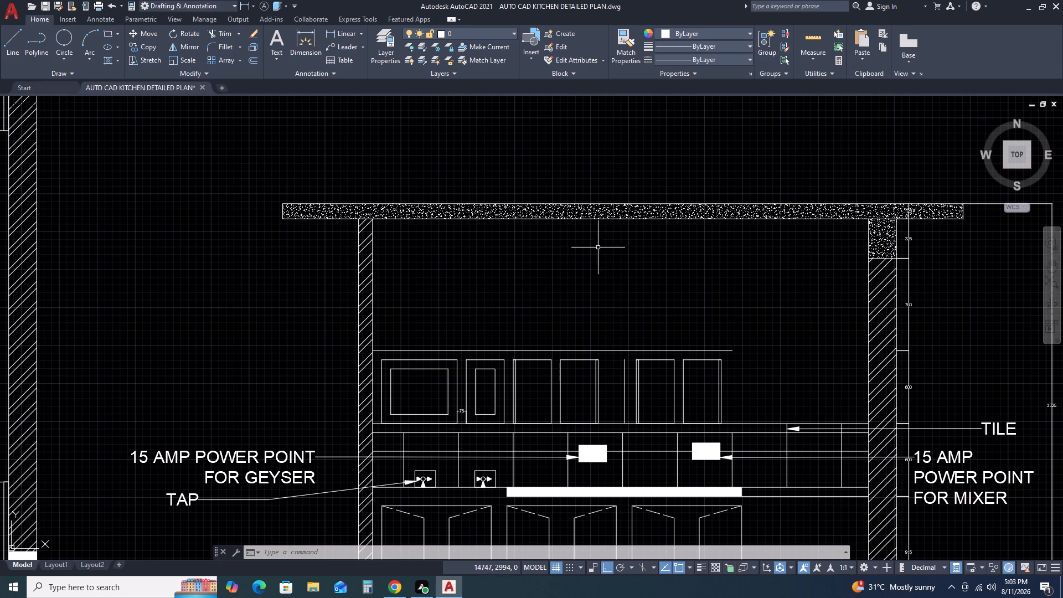
Add a right-angled leader reading "RCC SLAB" above the first elevation, with its arrowhead on the top of the roof slab.
click(345, 49)
click(532, 127)
click(476, 129)
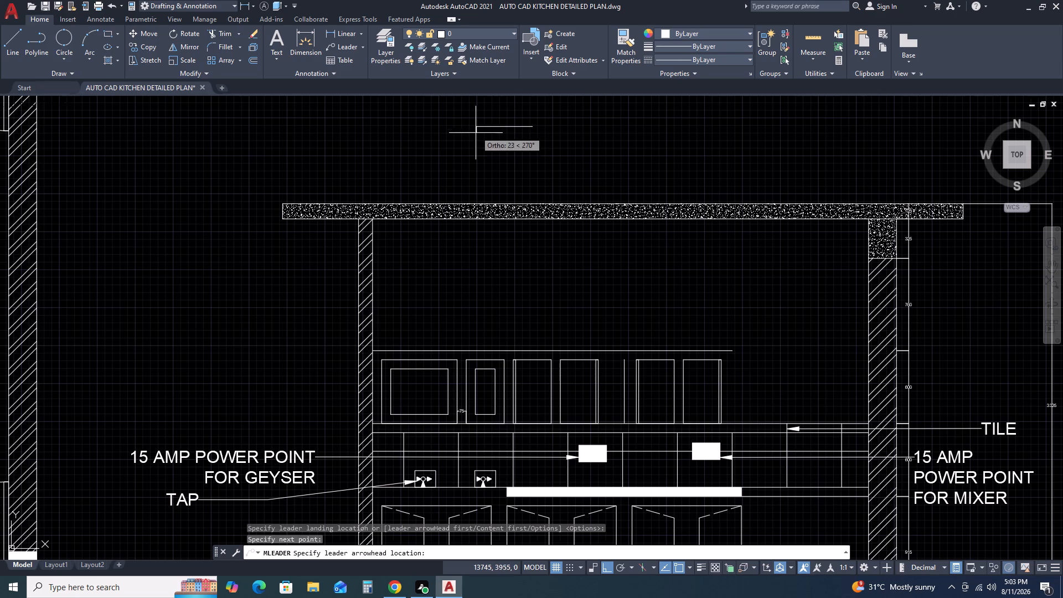
click(477, 203)
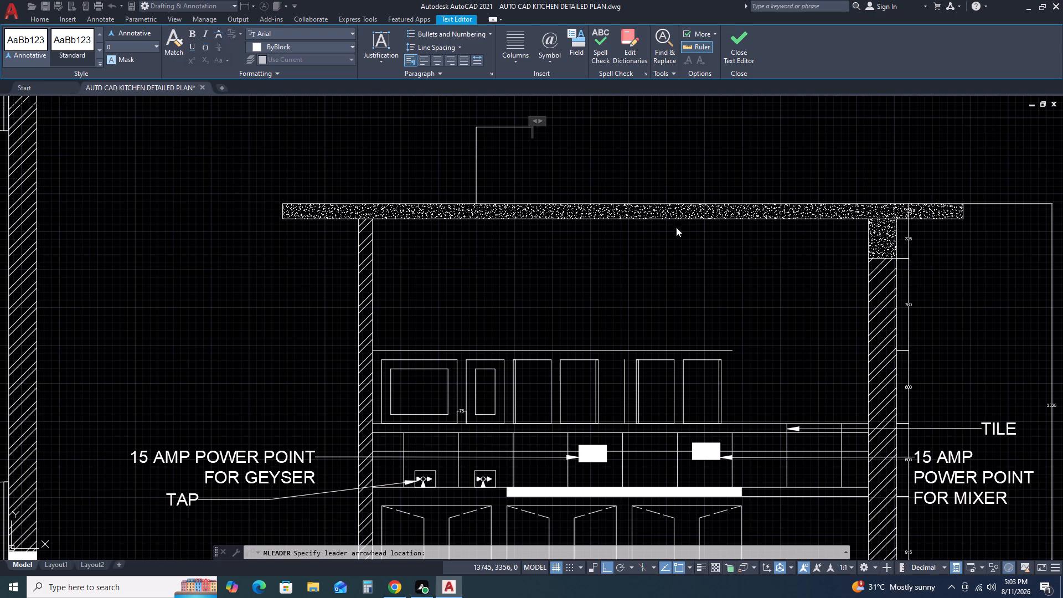
text(RCC SLAB)
key(space)
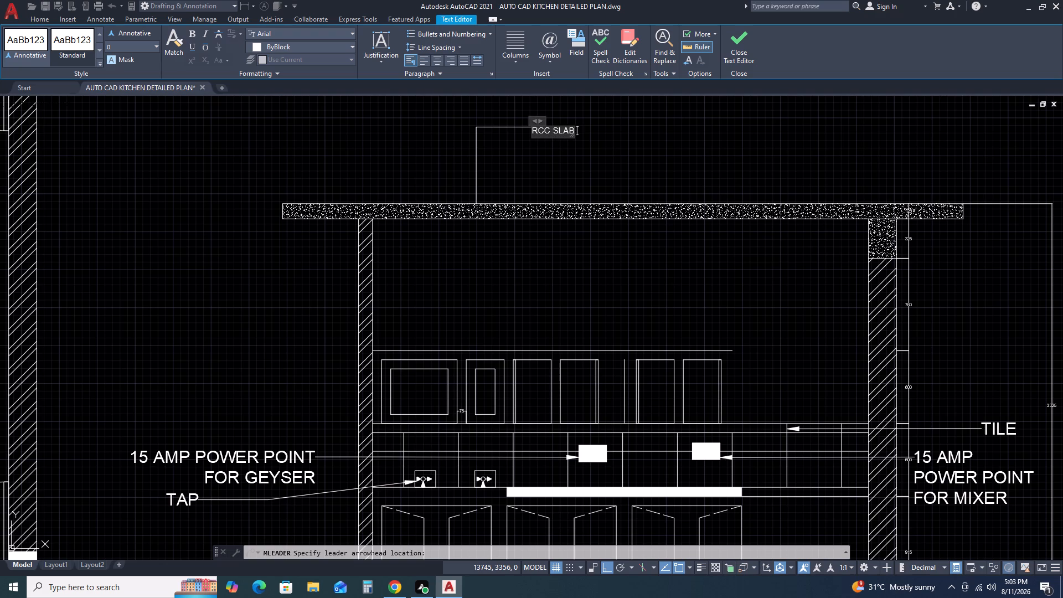
click(793, 190)
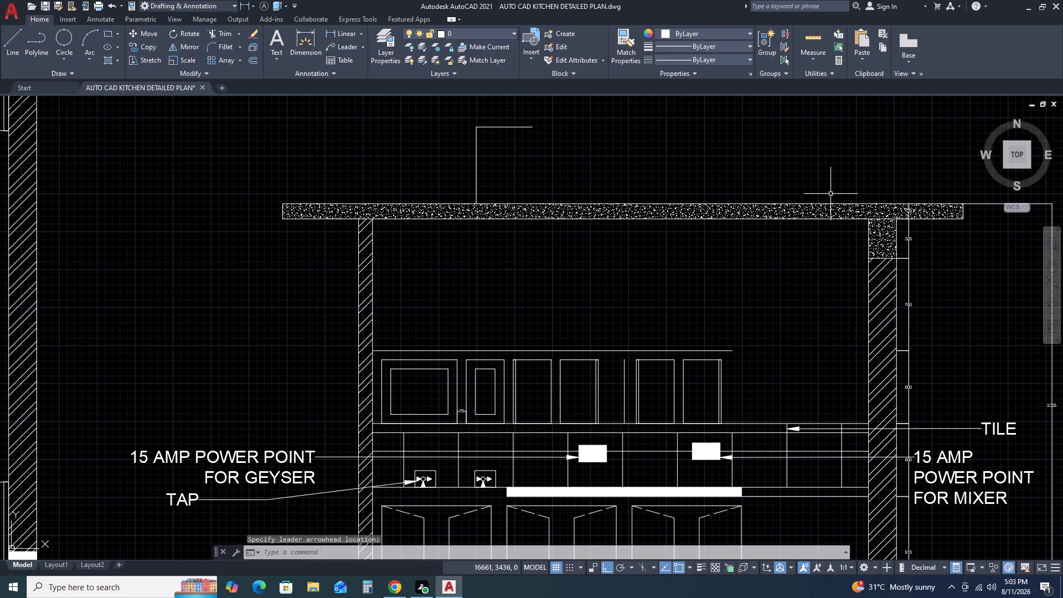
Match the RCC SLAB leader's properties to the "15 AMP POWER POINT FOR MIXER" leader.
text(MA)
key(space)
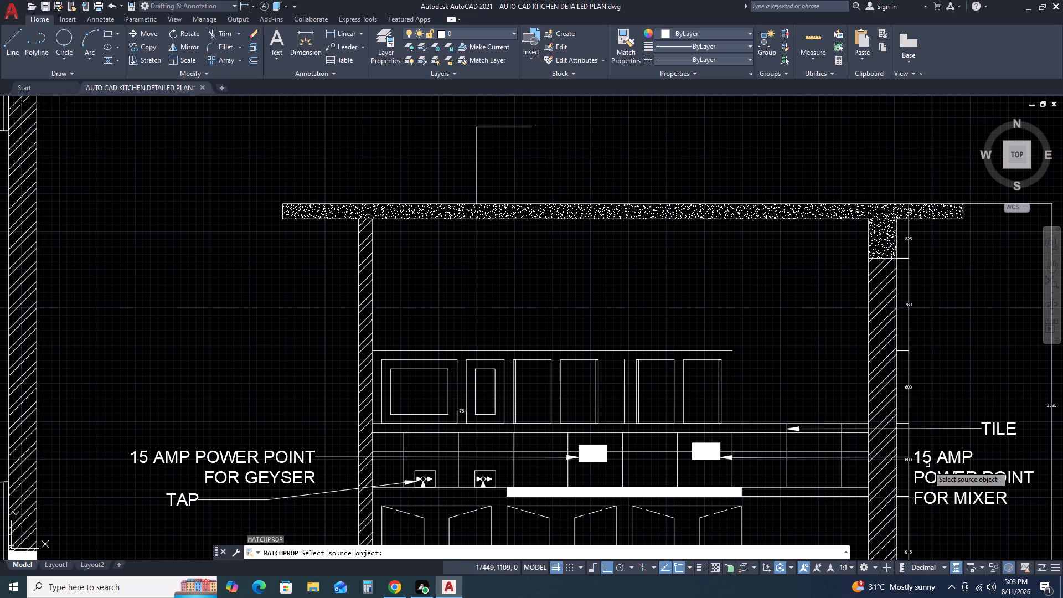
click(927, 456)
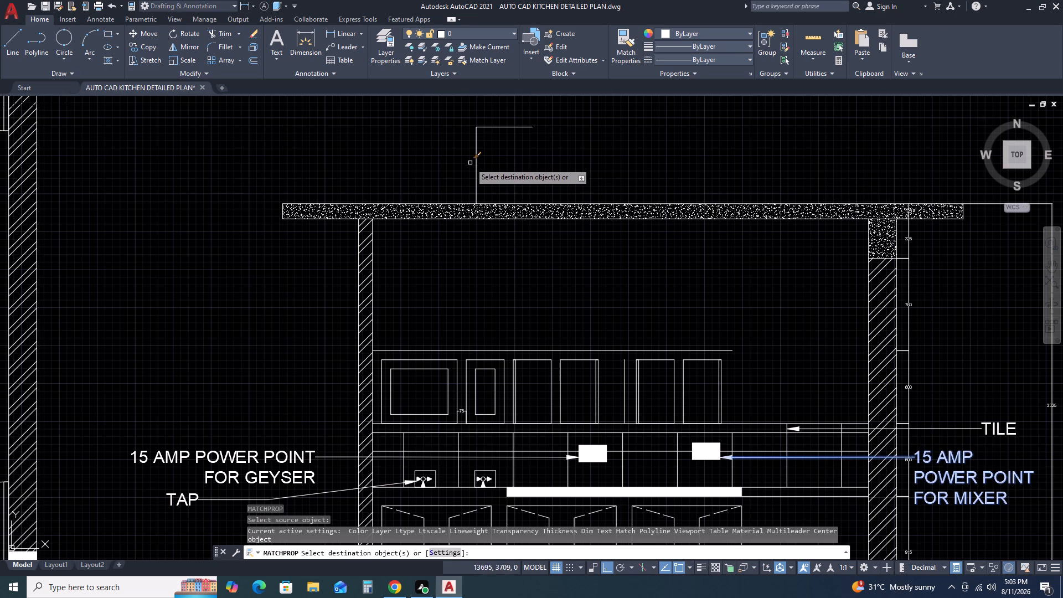
click(476, 174)
key(Escape)
Copy the RCC SLAB leader from its arrow tip to the top edge of the second elevation's roof slab.
scroll(575, 148, down, 3)
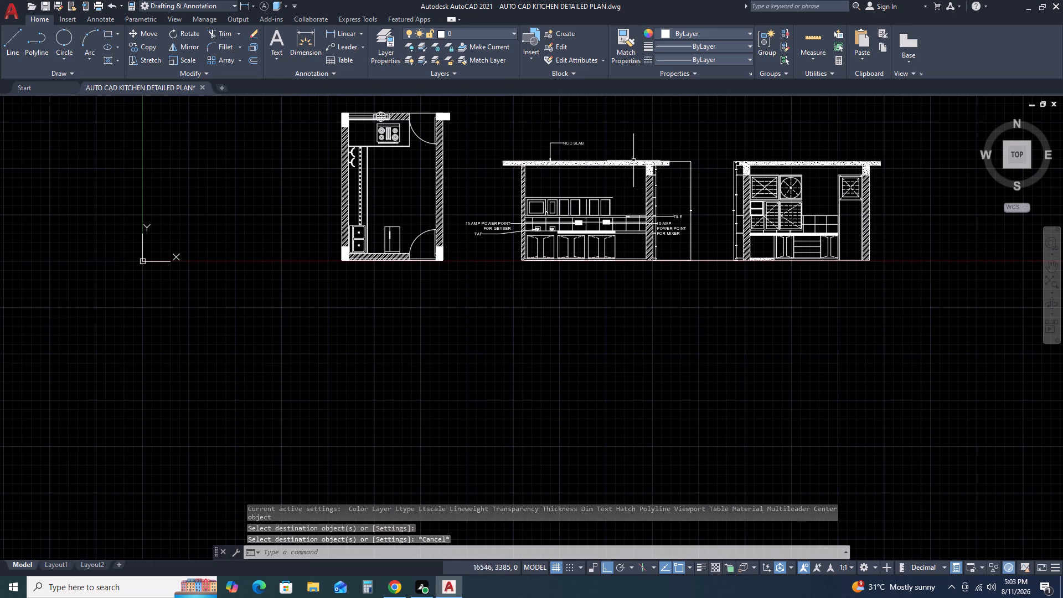
drag(597, 146, 590, 145)
click(569, 127)
key(c)
key(o)
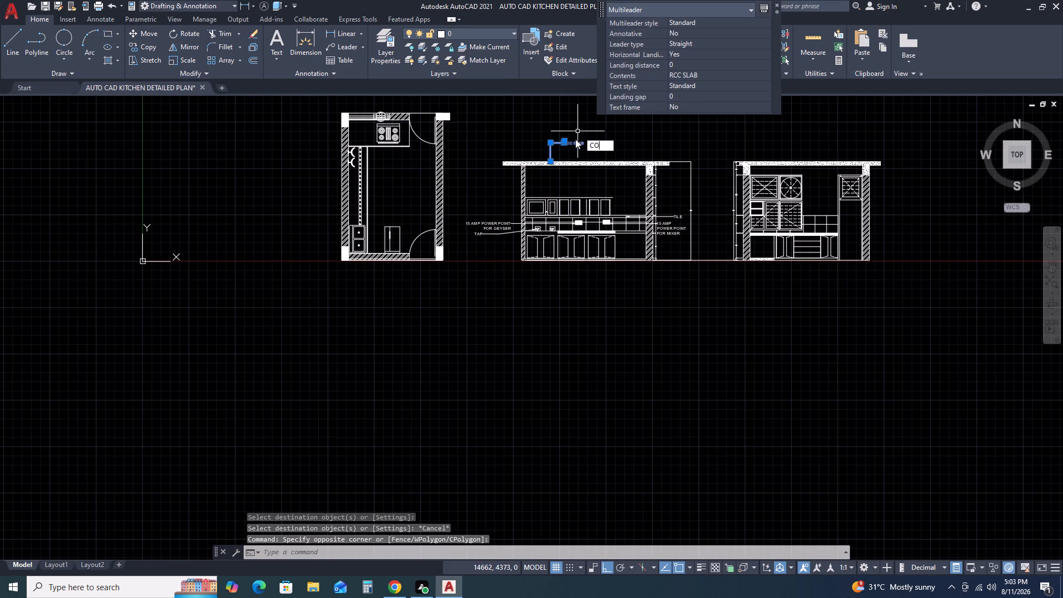
key(space)
scroll(557, 157, up, 3)
click(524, 178)
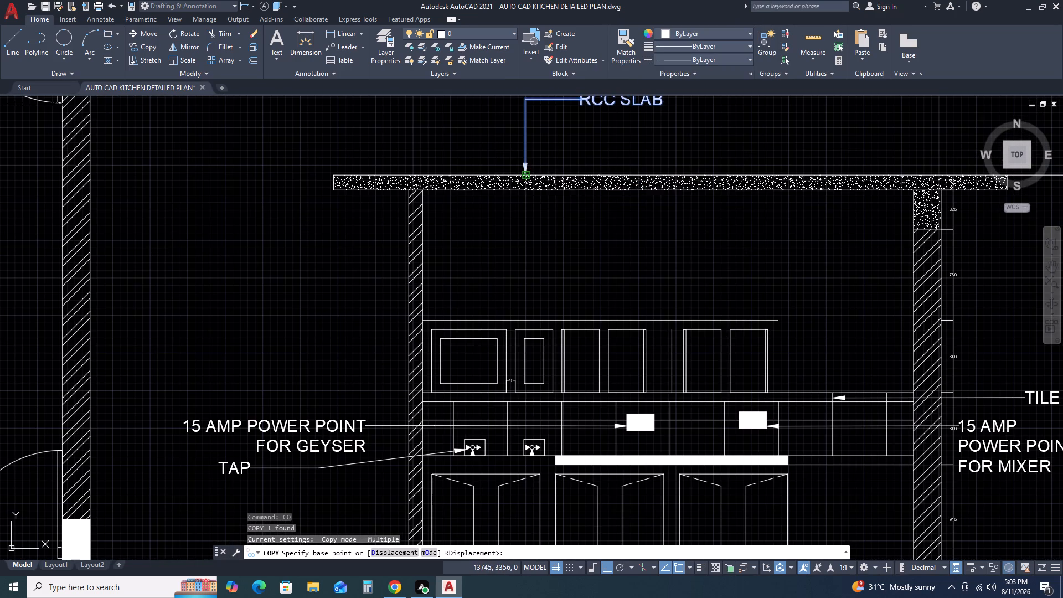
scroll(740, 182, down, 3)
middle_drag(785, 169, 560, 198)
scroll(664, 195, up, 3)
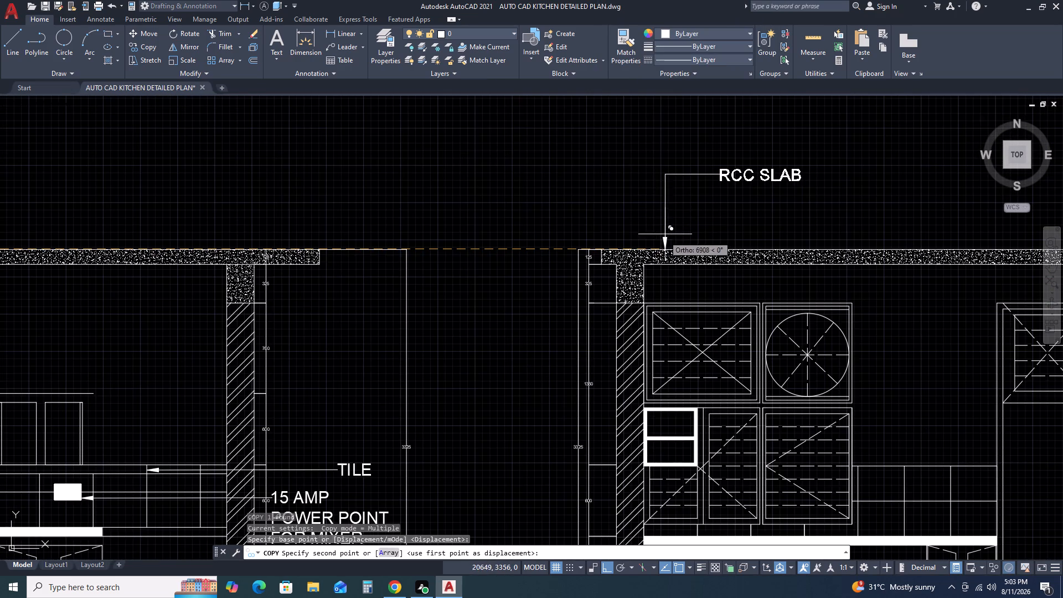
click(661, 248)
key(Escape)
Move the text of the first elevation's 125 slab thickness dimension up clear of the slab hatch.
scroll(786, 209, down, 1)
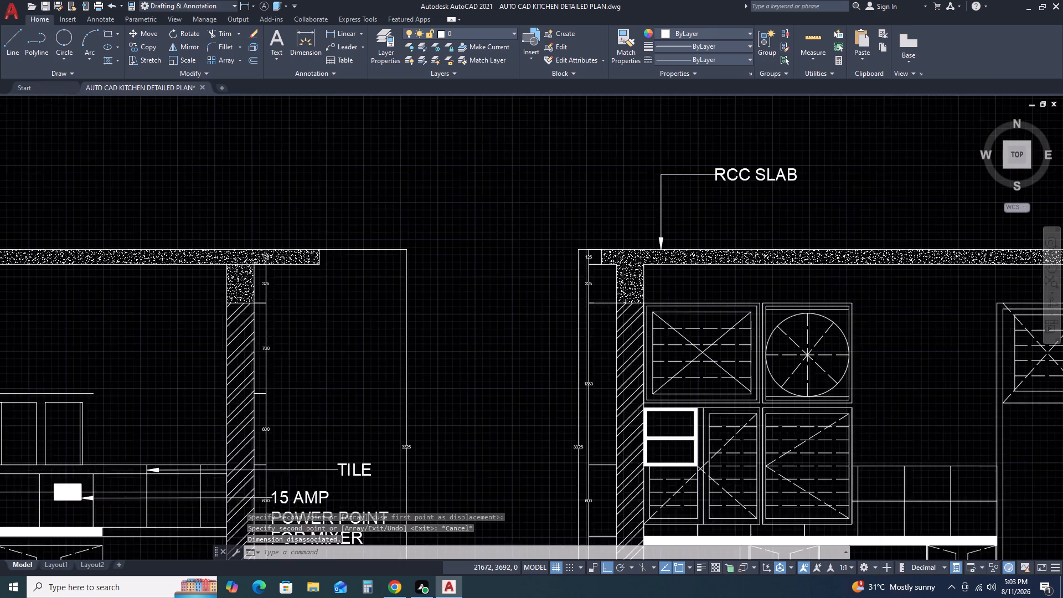
middle_drag(811, 231, 739, 151)
scroll(765, 169, down, 1)
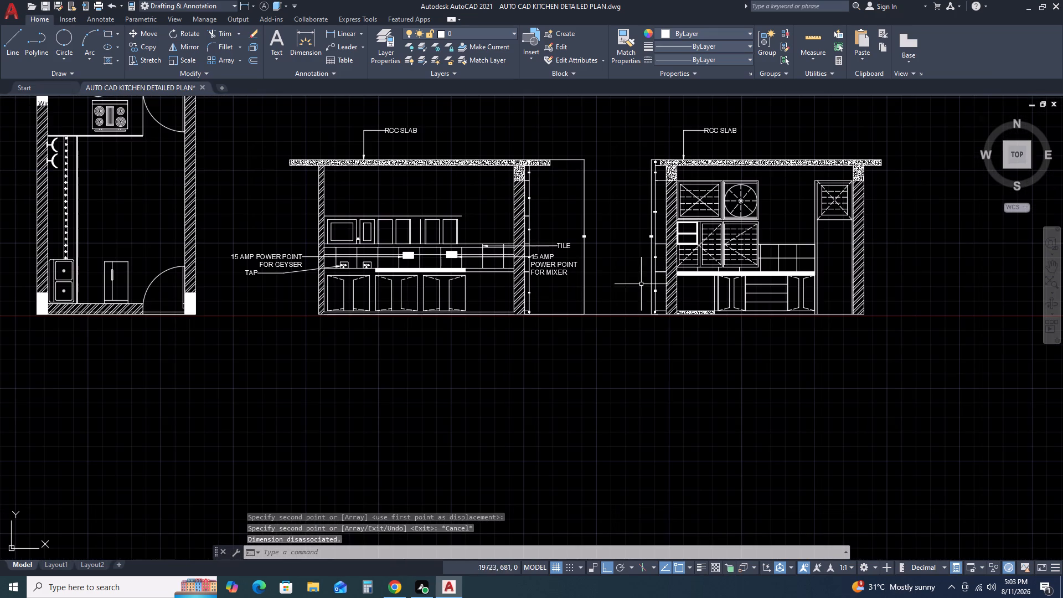
scroll(536, 137, up, 3)
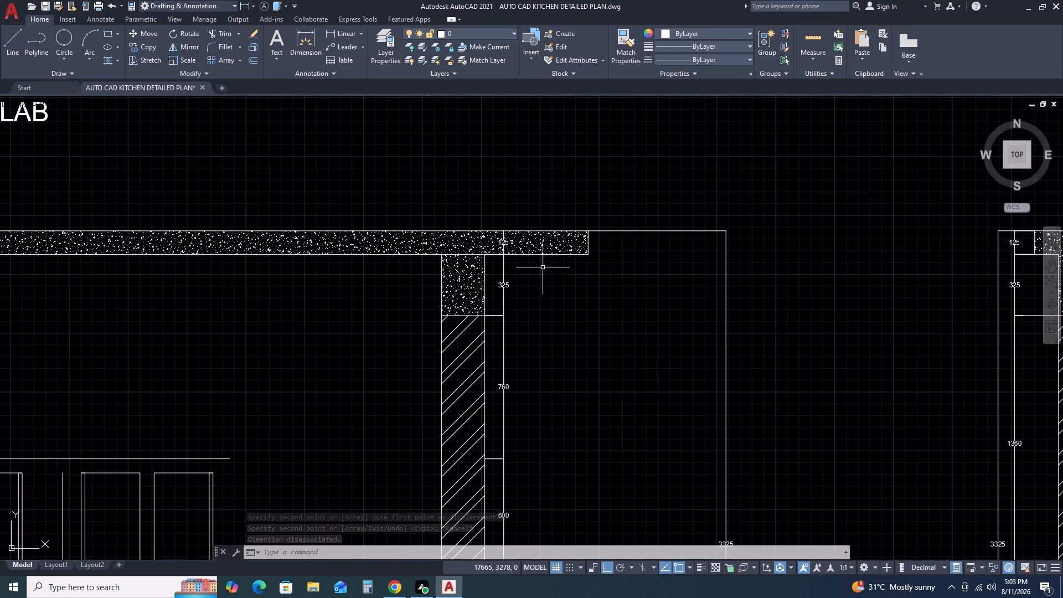
scroll(499, 252, up, 2)
click(507, 225)
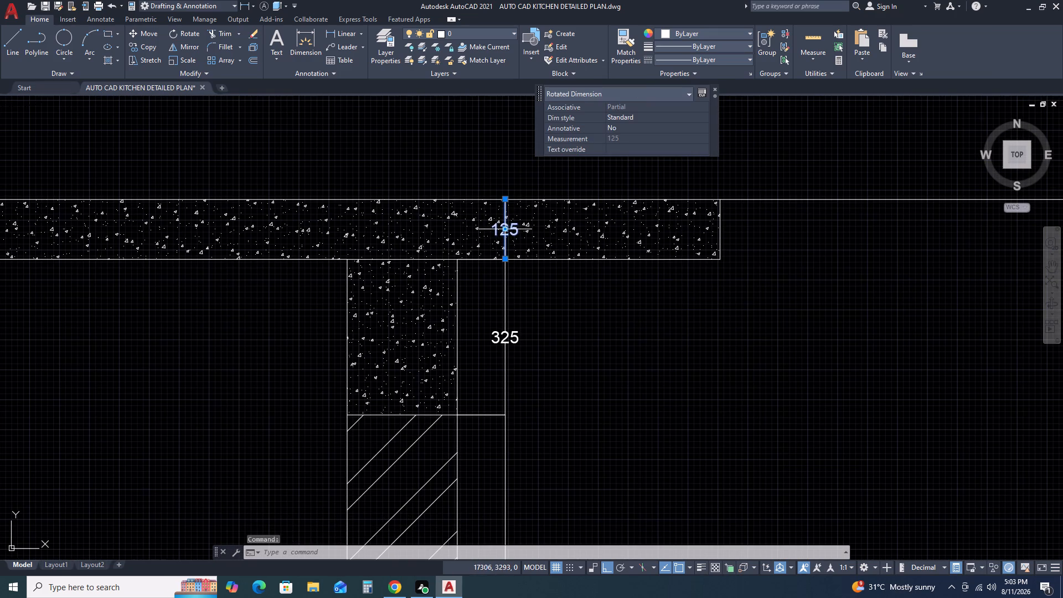
click(505, 229)
click(509, 183)
key(Escape)
Add a right-angled leader reading "SWITCH BOARD" outside the floor plan's right wall, with its arrowhead on the bottom wall's inner face beside the door opening.
scroll(603, 189, down, 2)
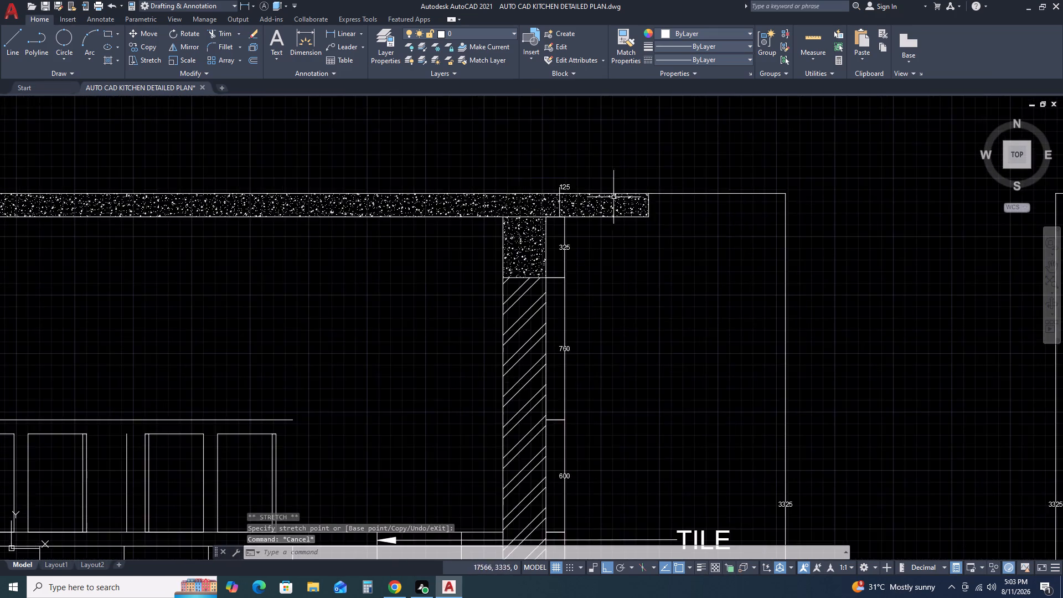
scroll(525, 300, down, 2)
middle_drag(550, 349, 550, 230)
scroll(587, 287, down, 2)
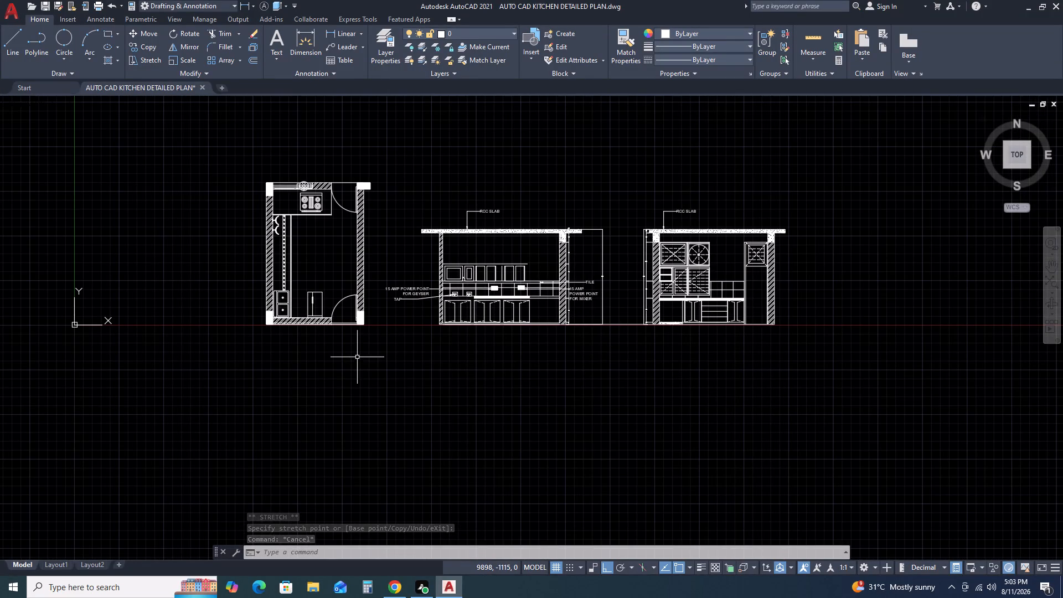
middle_drag(362, 358, 485, 290)
scroll(451, 254, up, 2)
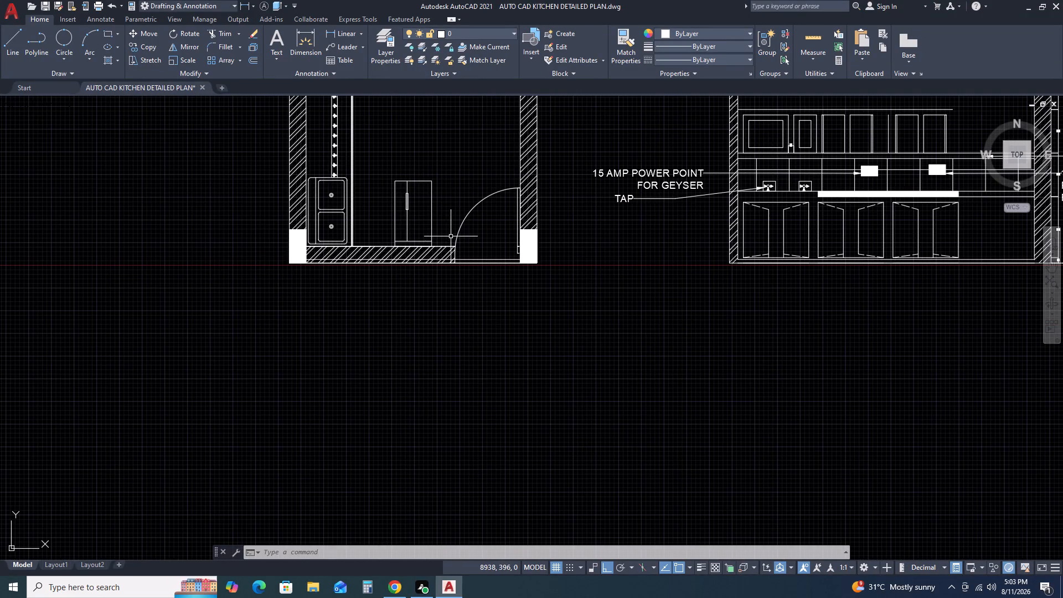
click(344, 47)
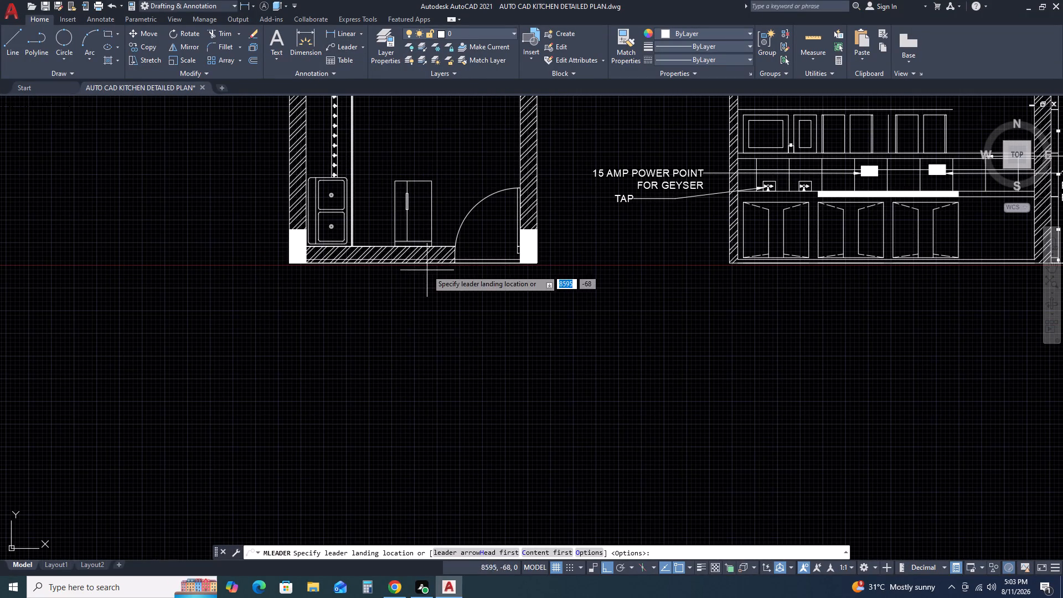
click(568, 233)
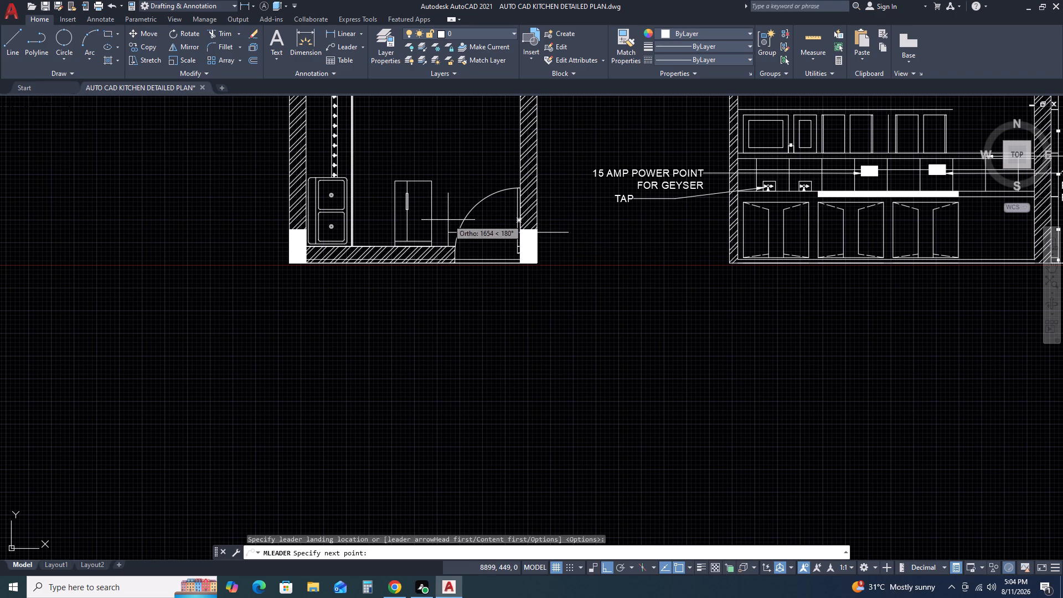
click(449, 229)
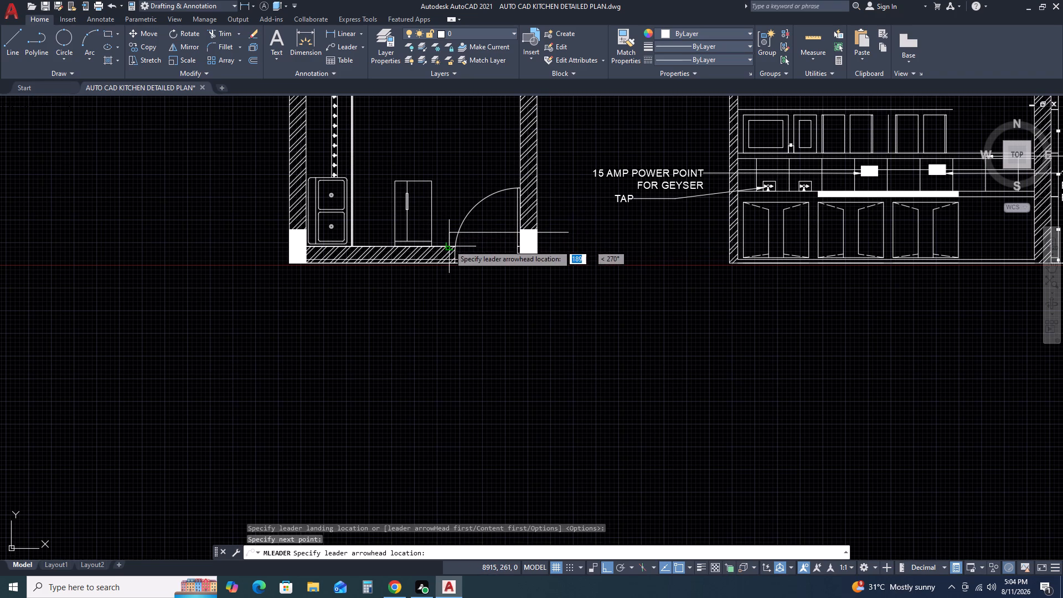
click(449, 245)
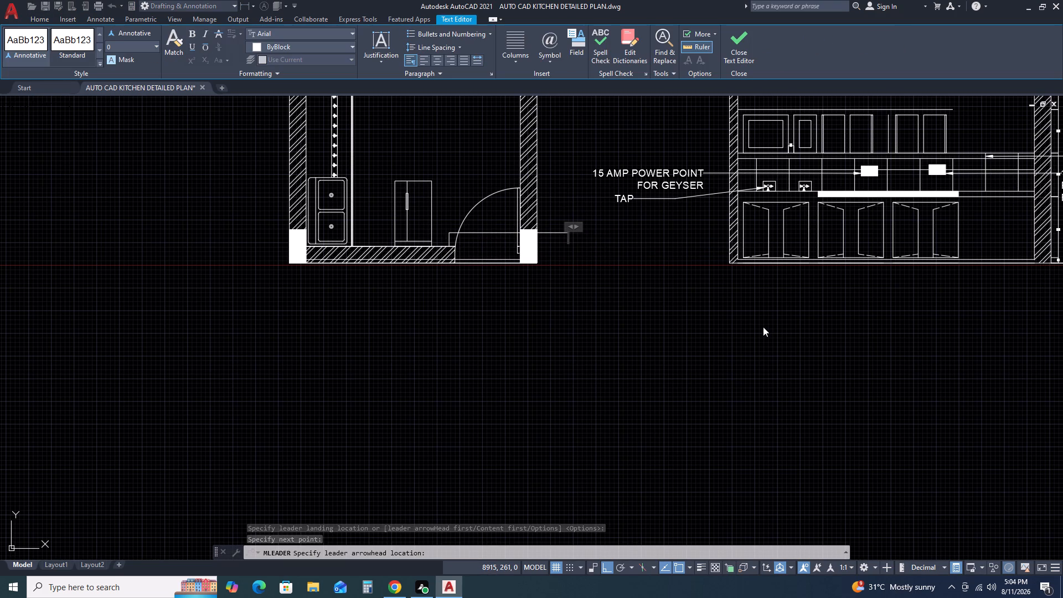
text(SWITCH)
key(space)
text(BOARD)
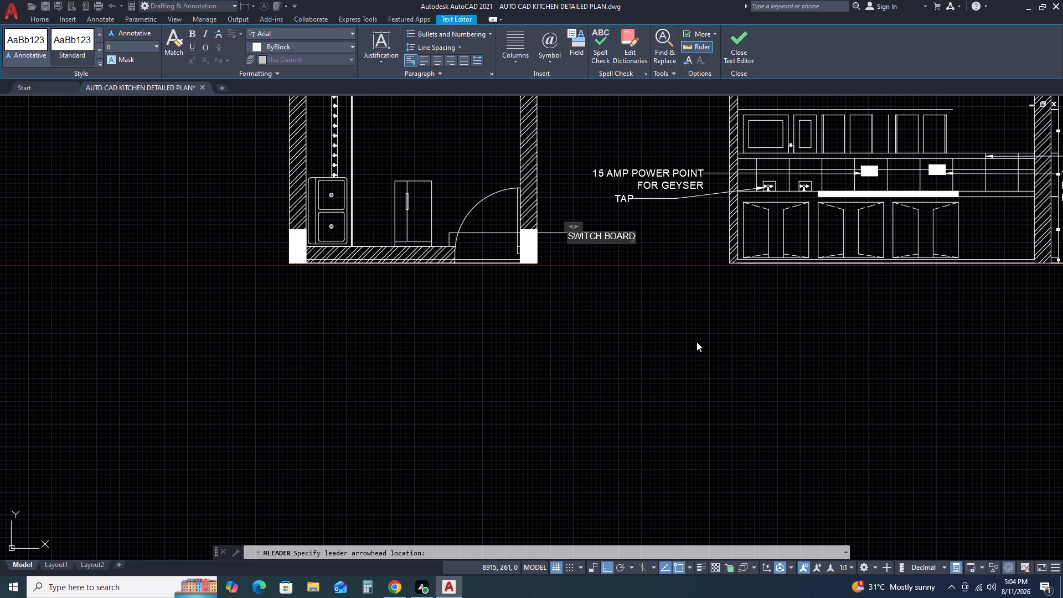
click(690, 342)
Match the SWITCH BOARD leader's properties to the "15 AMP POWER POINT FOR GEYSER" leader.
text(MA)
key(space)
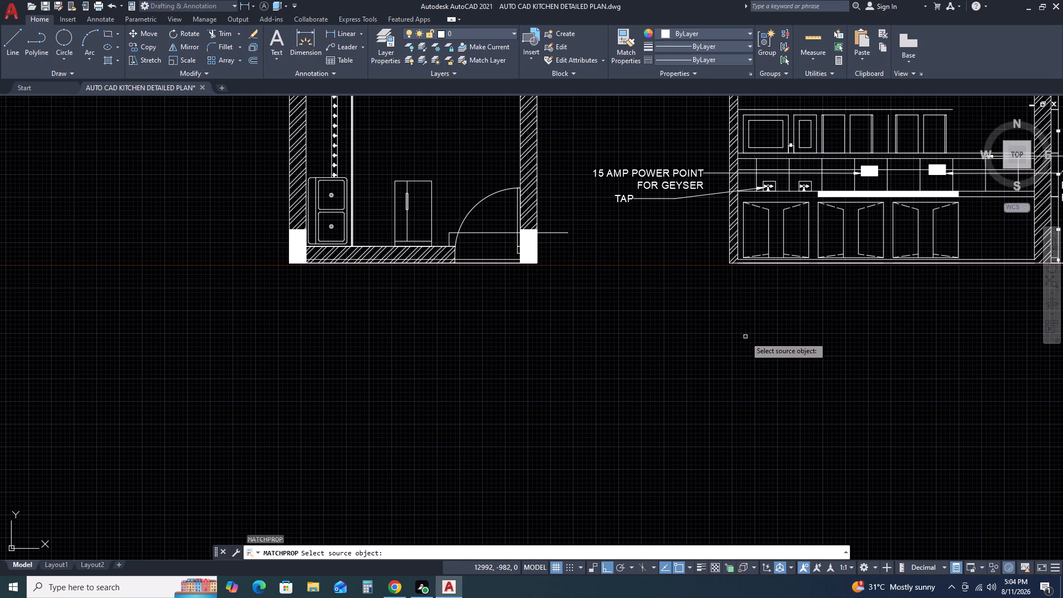
click(660, 174)
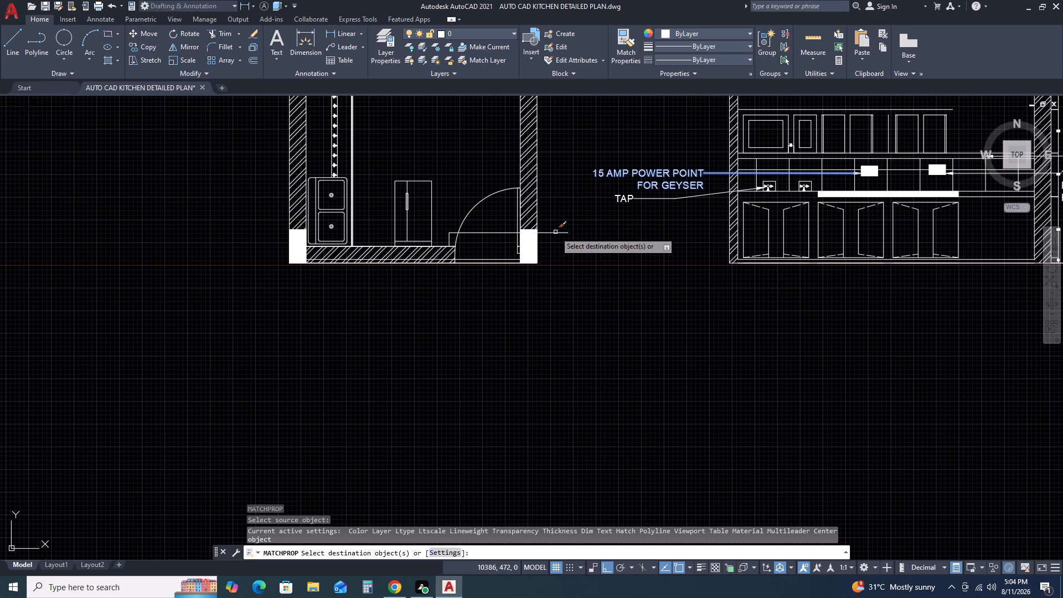
click(555, 234)
key(Escape)
Examine the SWITCH BOARD leader's arrow end at the wall and its label beside the floor plan.
scroll(445, 245, up, 3)
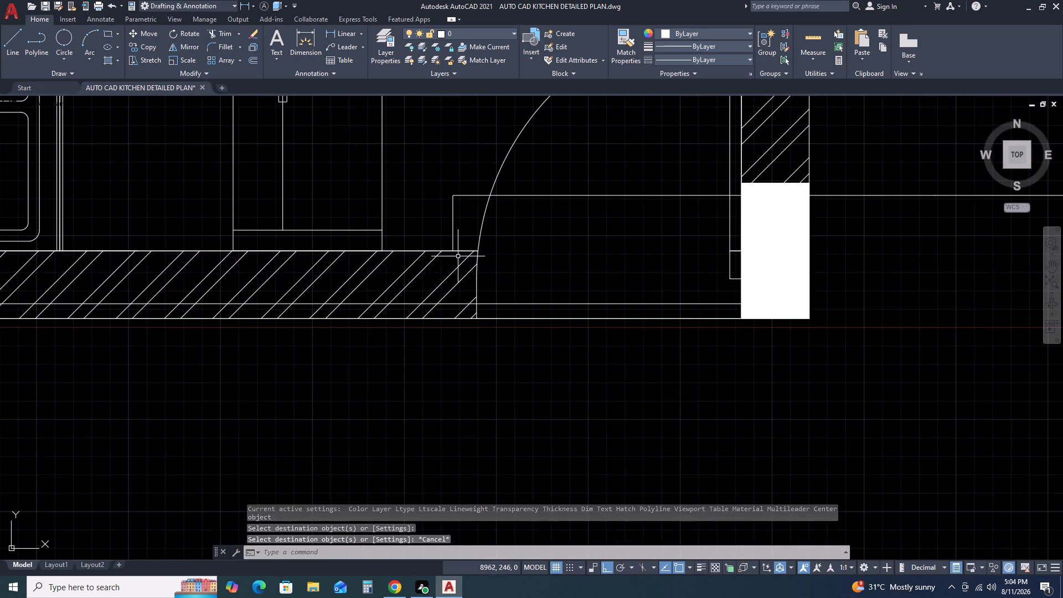
scroll(451, 256, up, 3)
click(450, 203)
scroll(447, 244, up, 2)
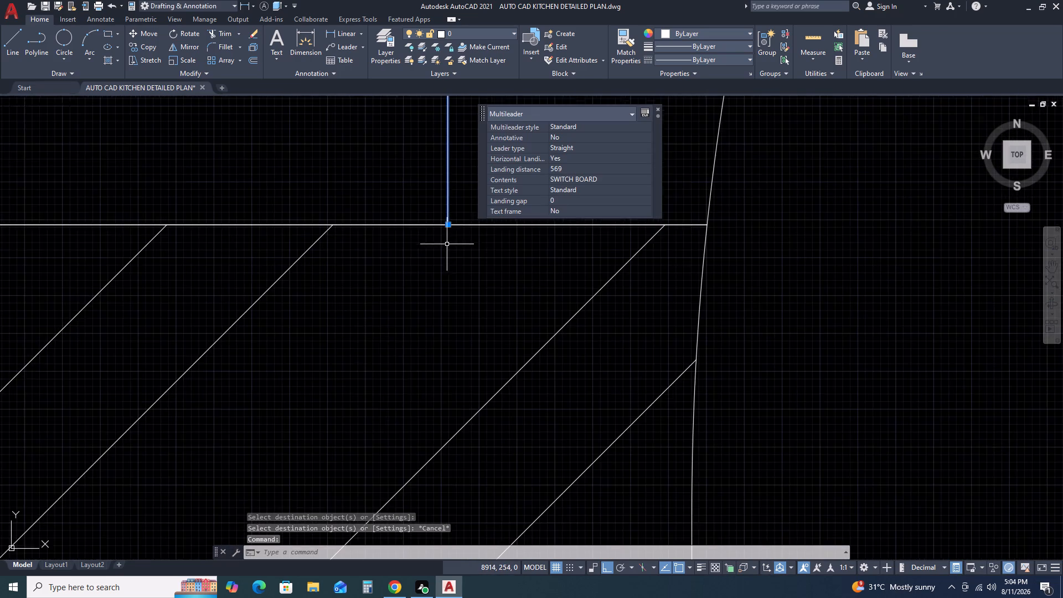
scroll(458, 240, down, 9)
key(Escape)
key(Escape)
scroll(545, 229, down, 2)
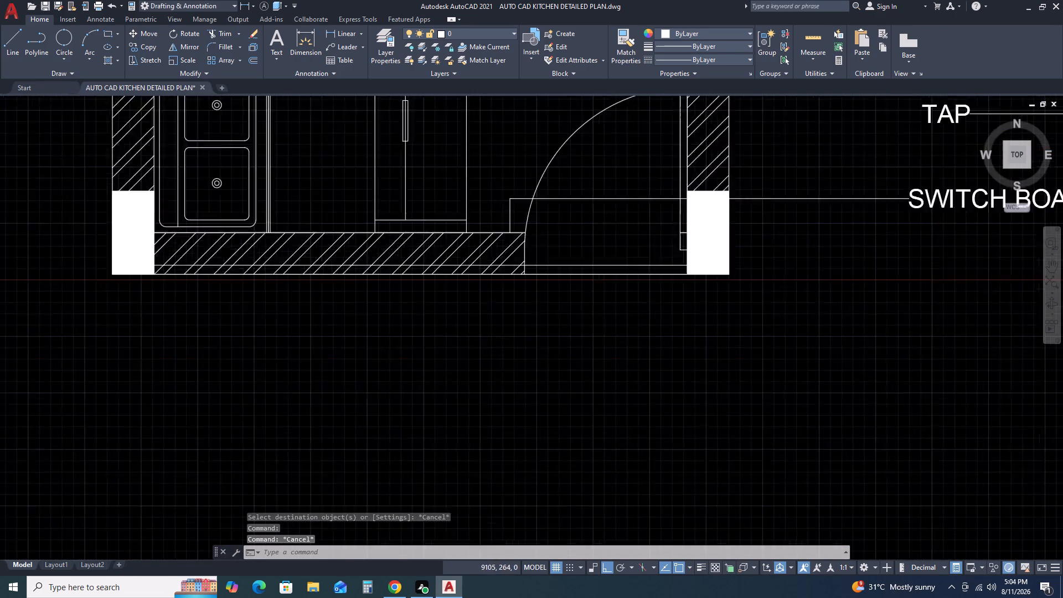
scroll(541, 236, down, 1)
scroll(757, 218, down, 1)
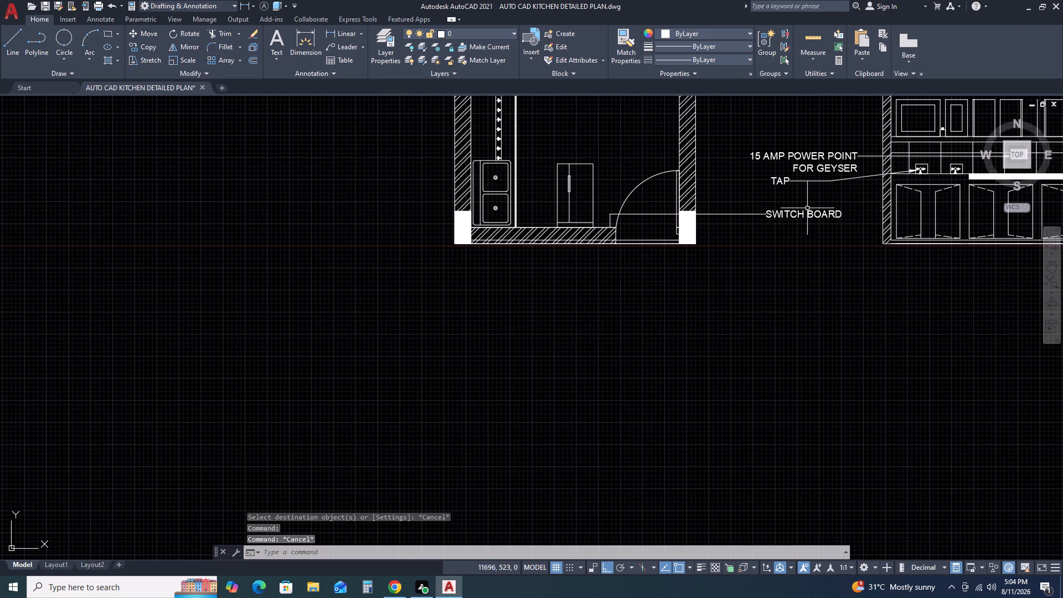
Add a leader reading "6 AMP PLUG POINT FOR EX.FAN" on two lines above the plan's top wall, with its arrowhead at the exhaust fan's centre.
middle_drag(807, 208, 714, 223)
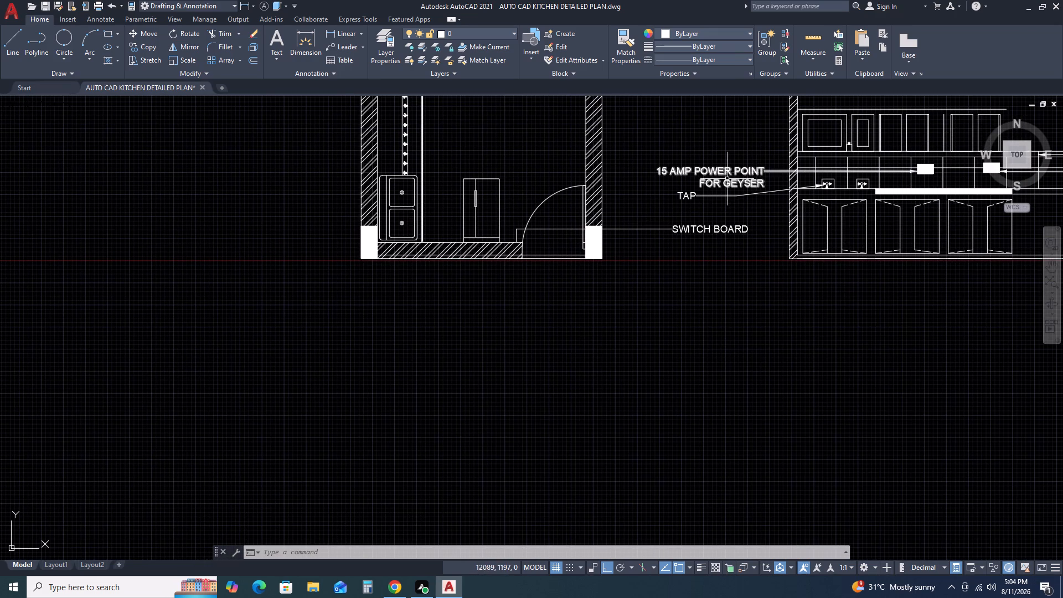
scroll(700, 190, down, 2)
middle_drag(705, 186, 665, 229)
scroll(708, 229, up, 2)
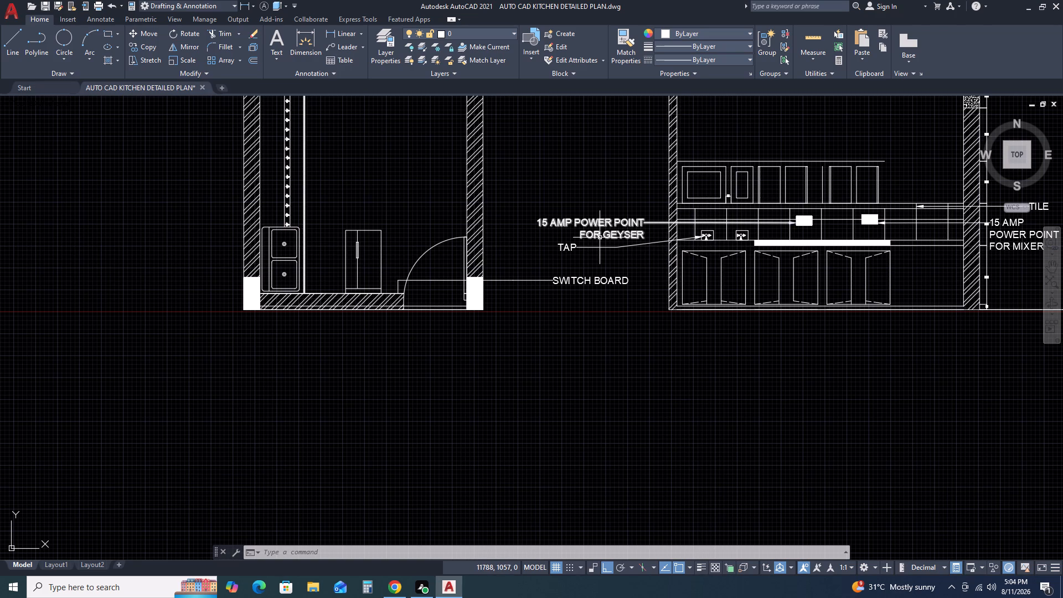
middle_drag(517, 245, 648, 291)
middle_drag(670, 296, 682, 290)
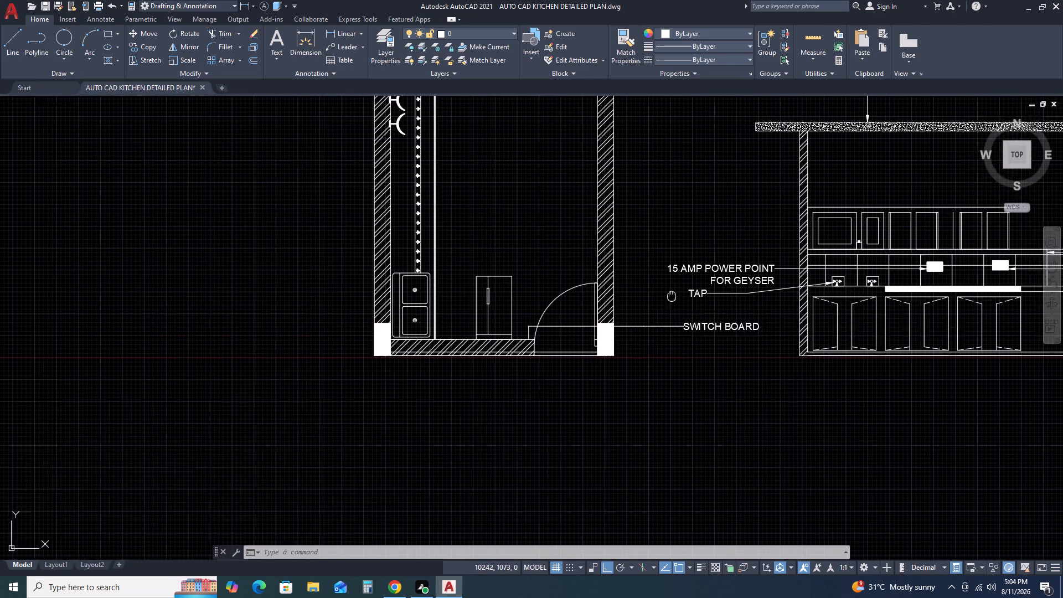
middle_drag(602, 215, 760, 336)
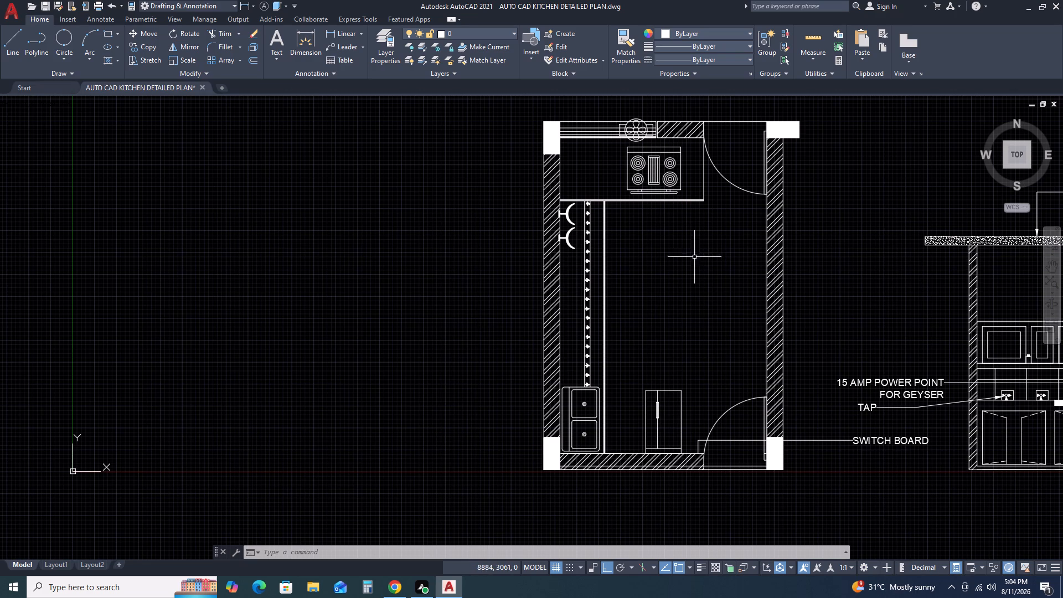
scroll(596, 96, up, 1)
scroll(615, 140, up, 2)
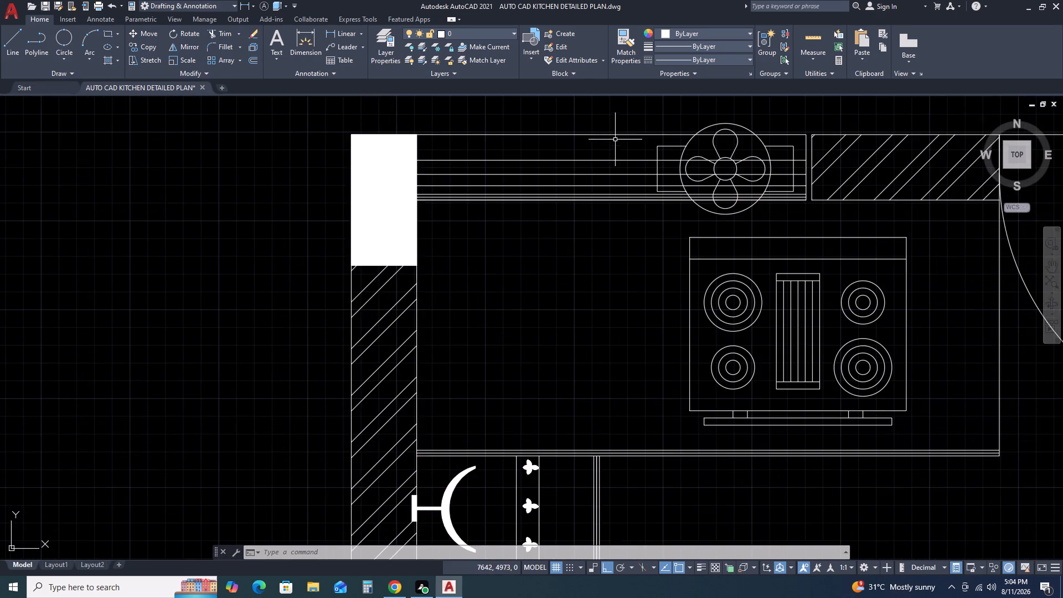
middle_drag(646, 150, 637, 283)
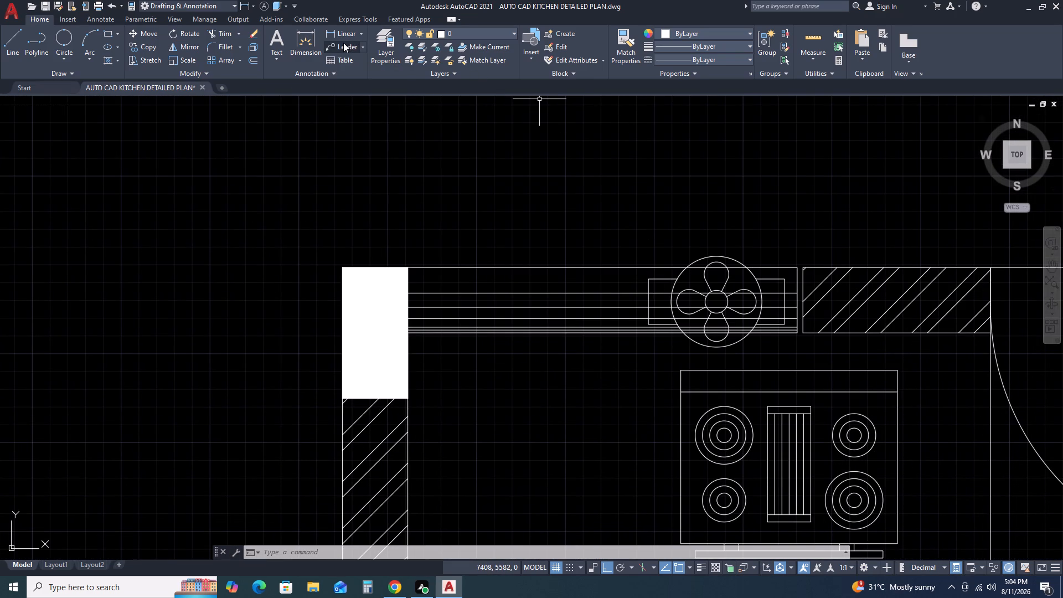
click(343, 43)
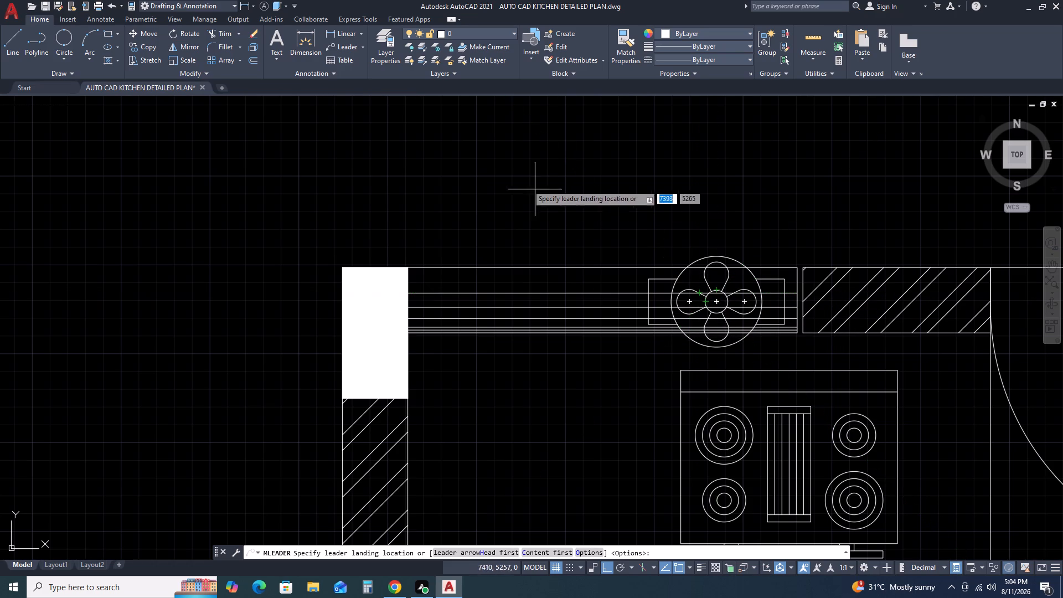
click(525, 146)
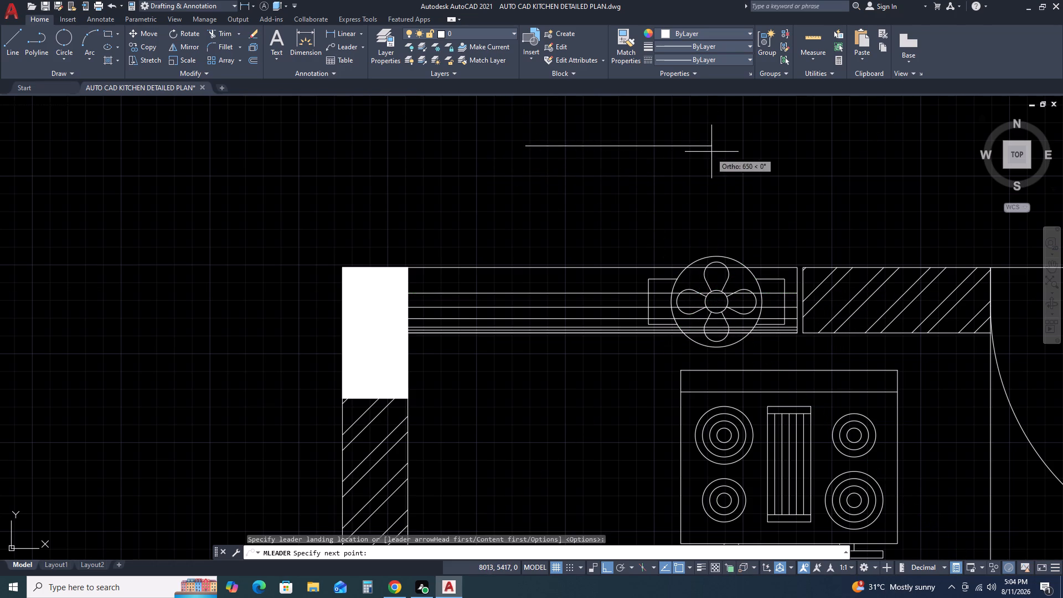
click(705, 145)
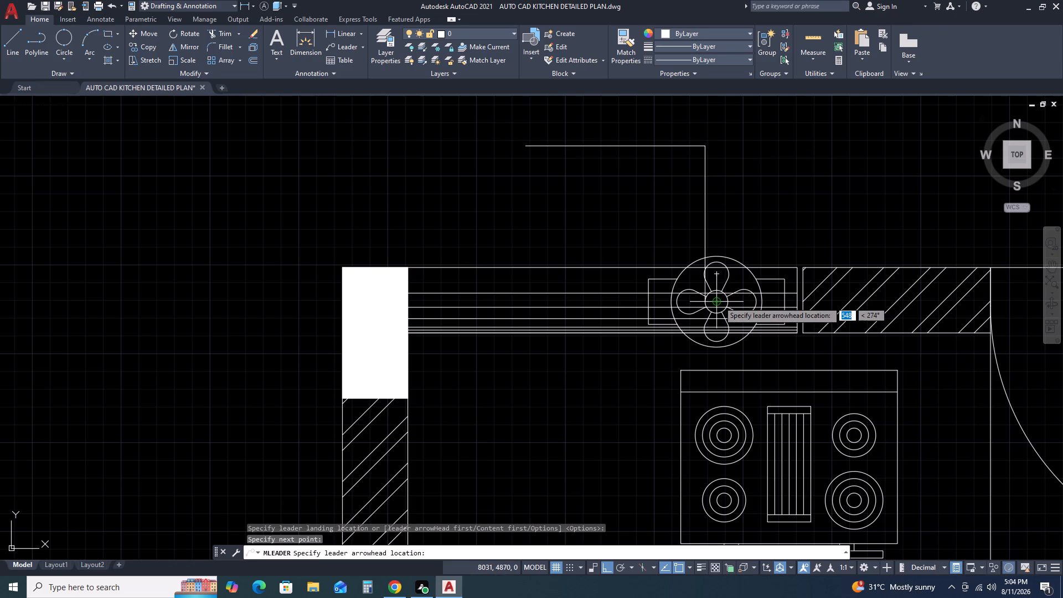
click(719, 301)
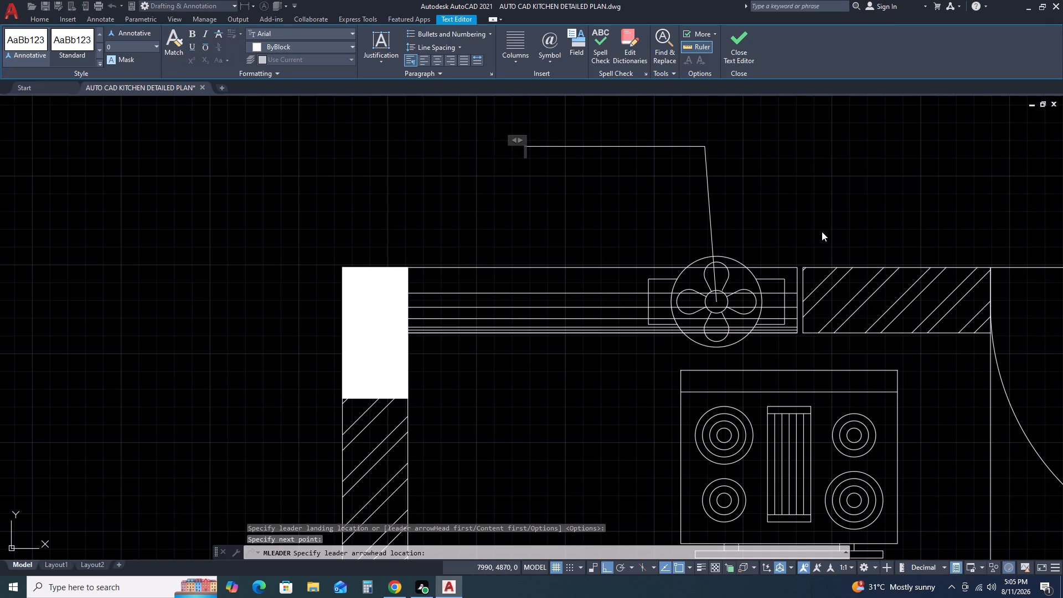
key(6)
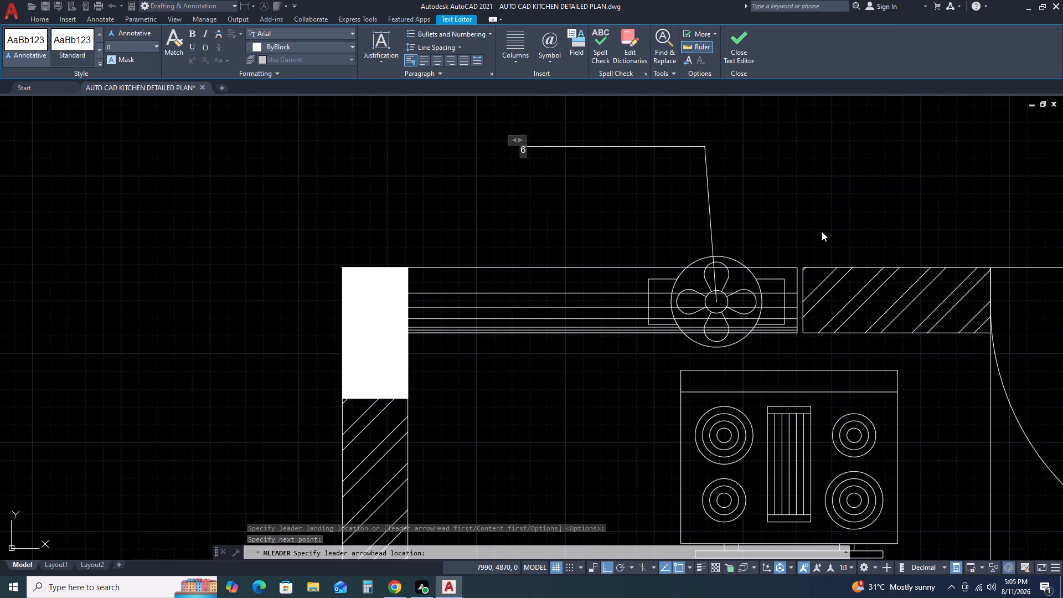
key(space)
text(AMP)
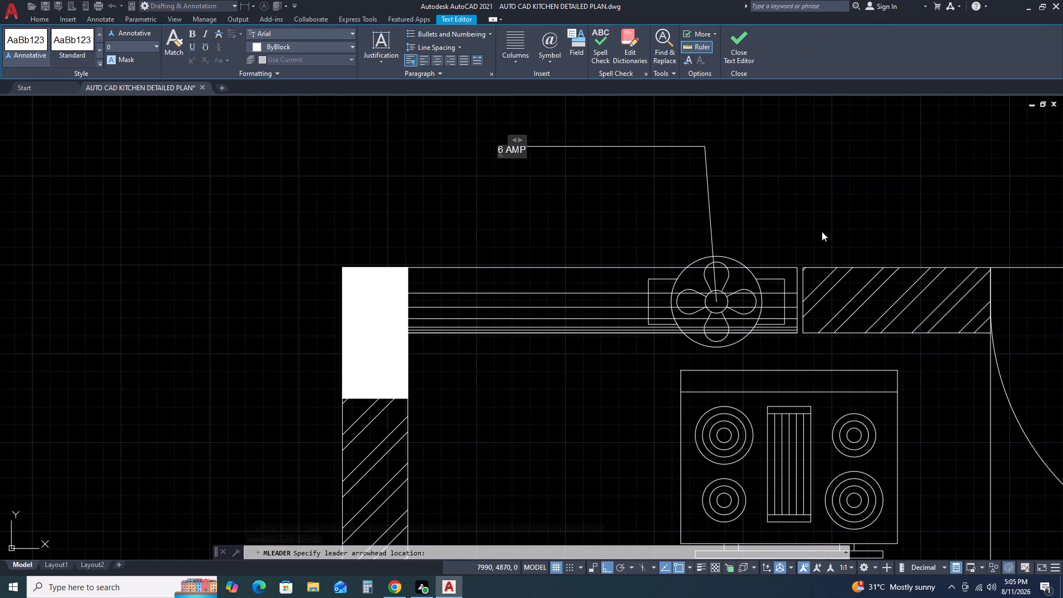
key(space)
text(PL)
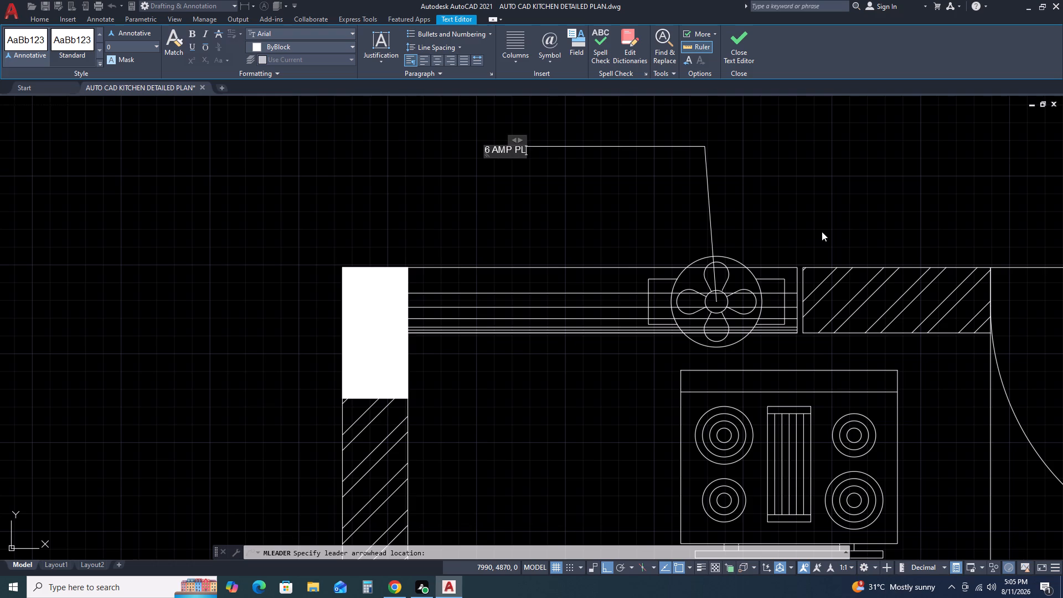
text(UG)
key(space)
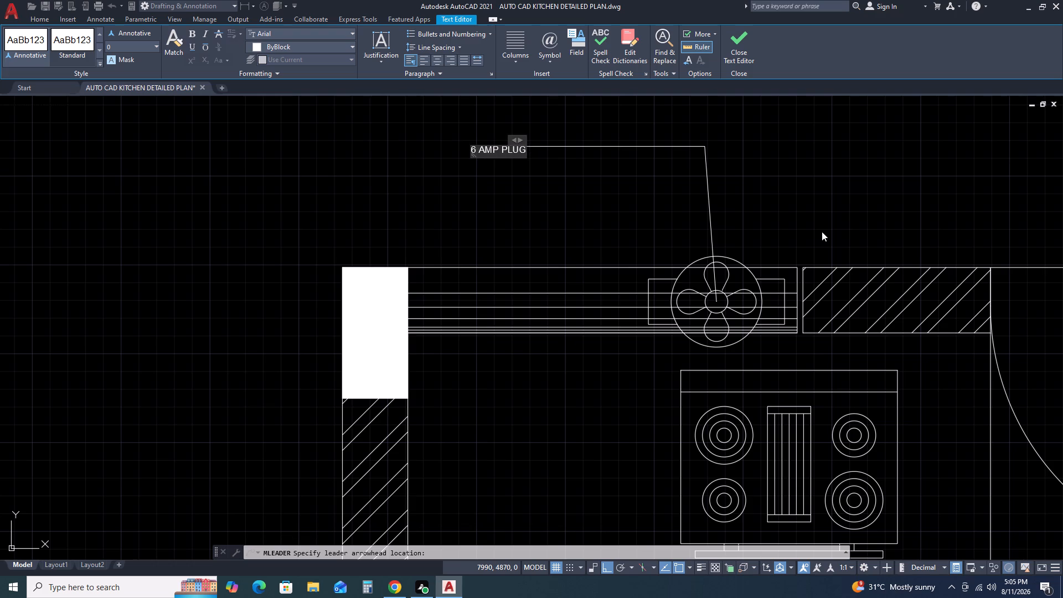
text(POINT)
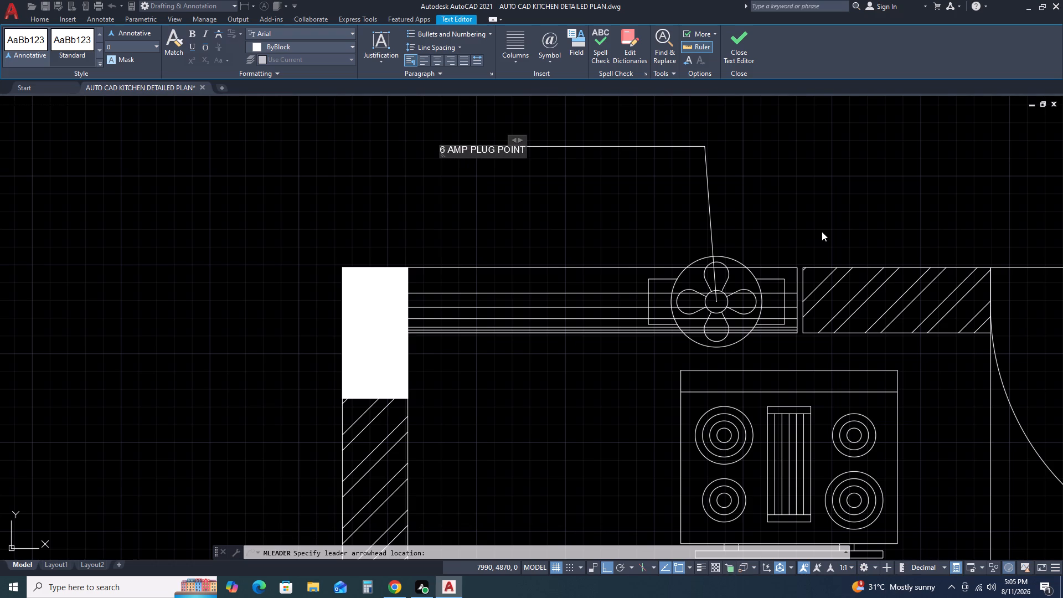
key(Return)
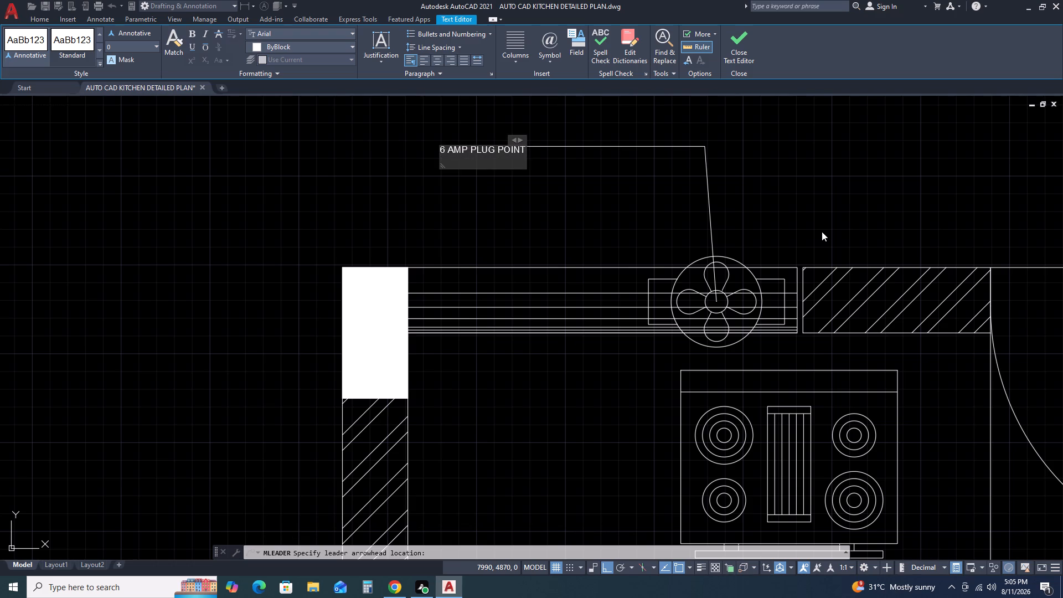
text(FOR)
key(space)
text(EX)
key(period)
text(FAN)
key(space)
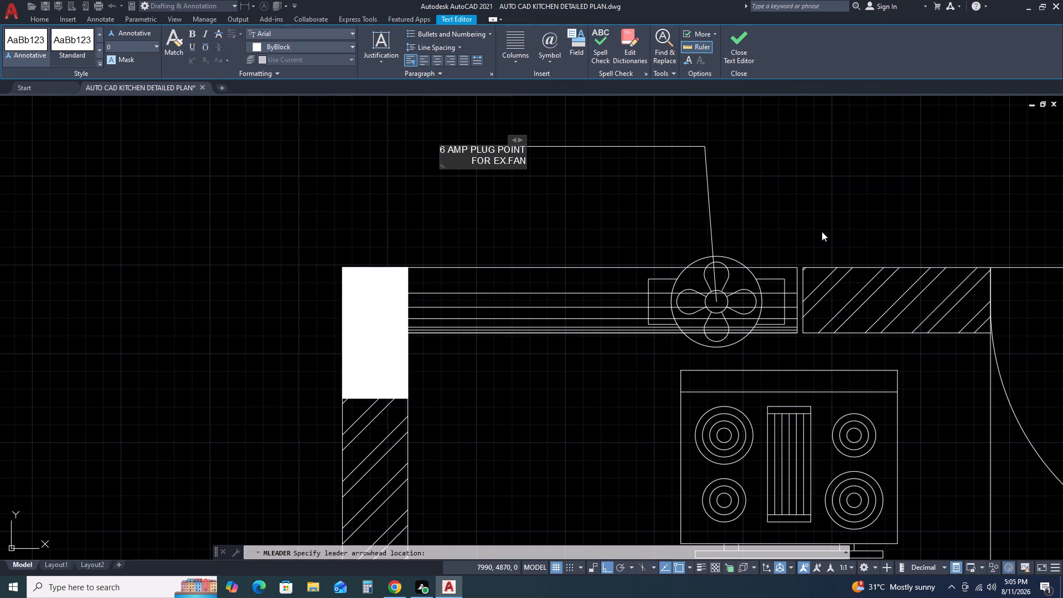
click(566, 203)
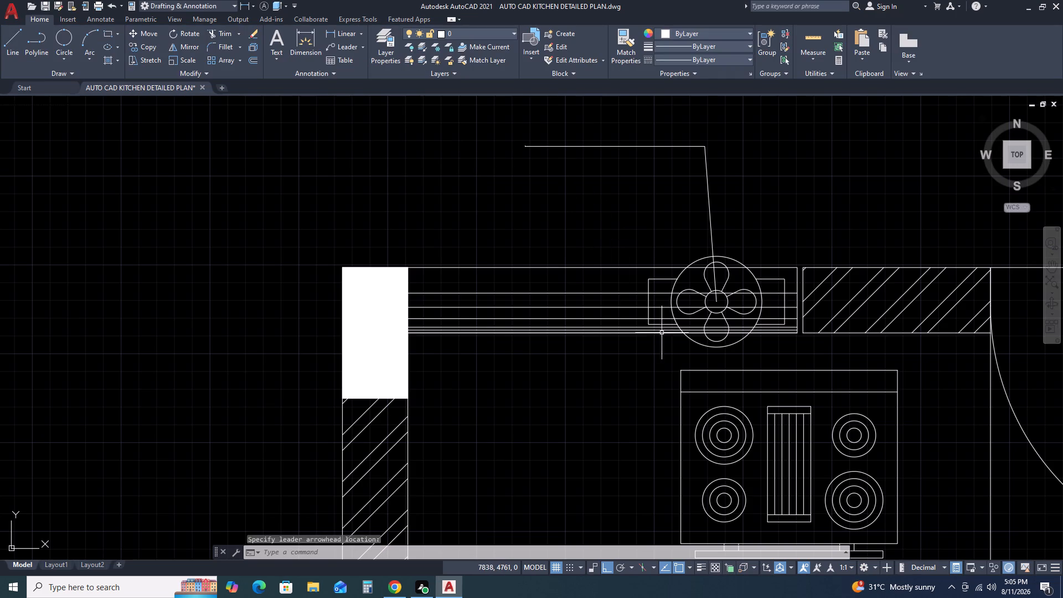
Add a right-angled leader reading "IIEAT PROOF COUNTER" above the plan's top wall, with its arrowhead on the counter beside the stove.
key(space)
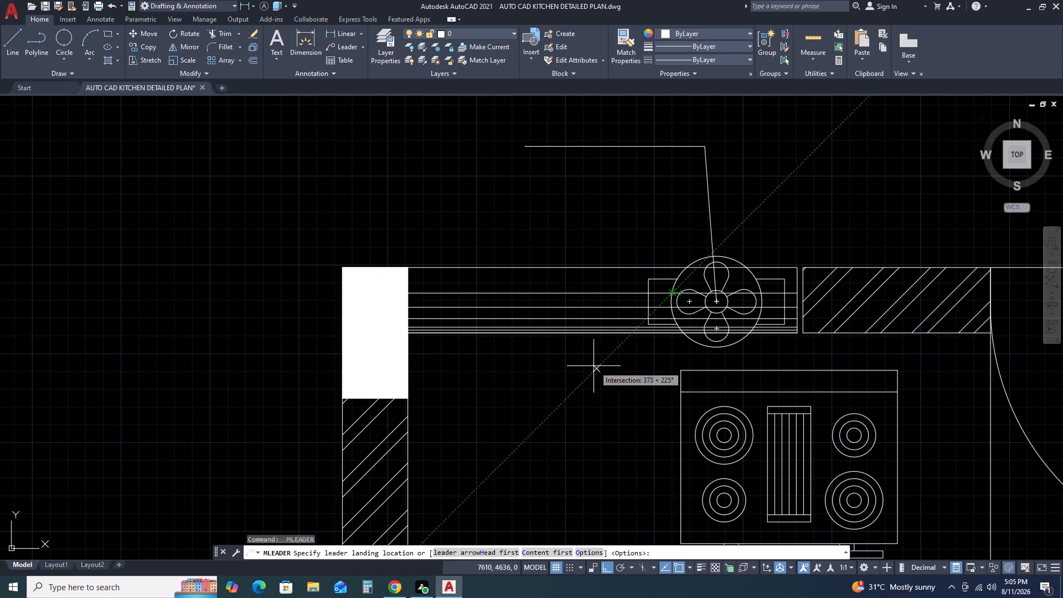
click(380, 199)
click(487, 197)
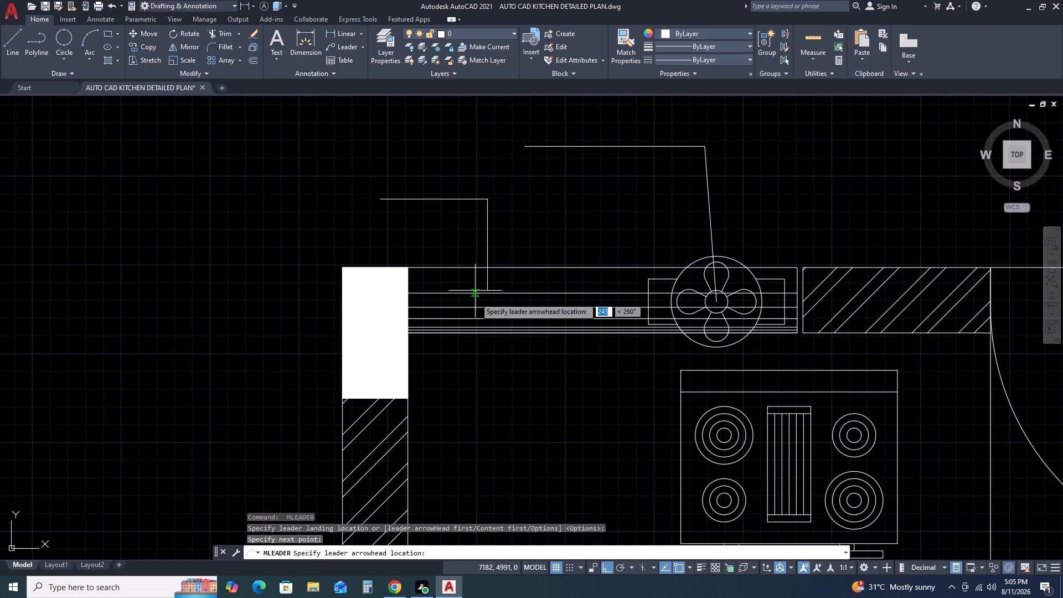
click(492, 376)
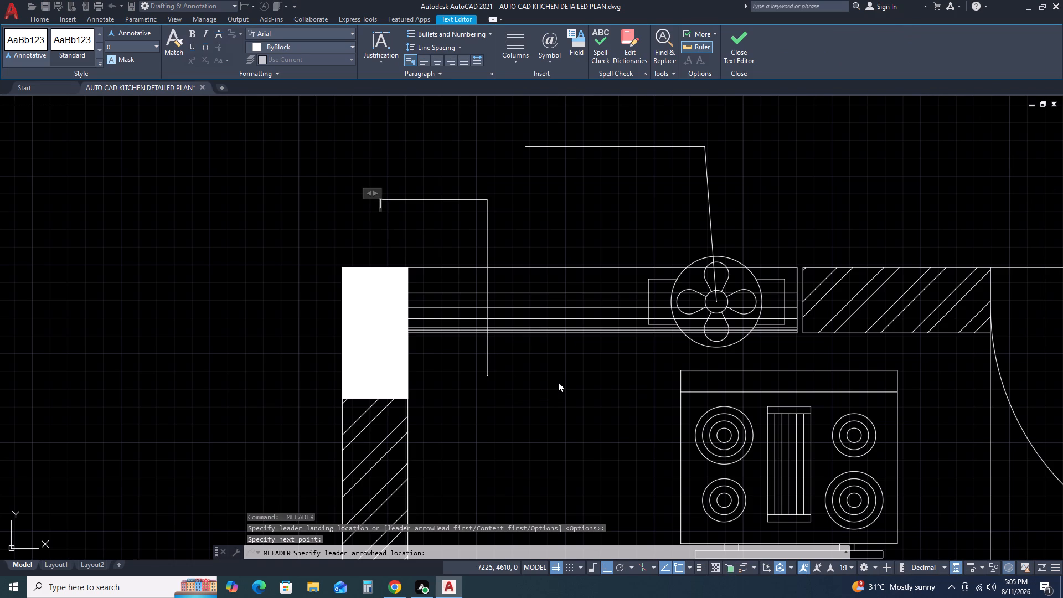
text(IIET)
key(space)
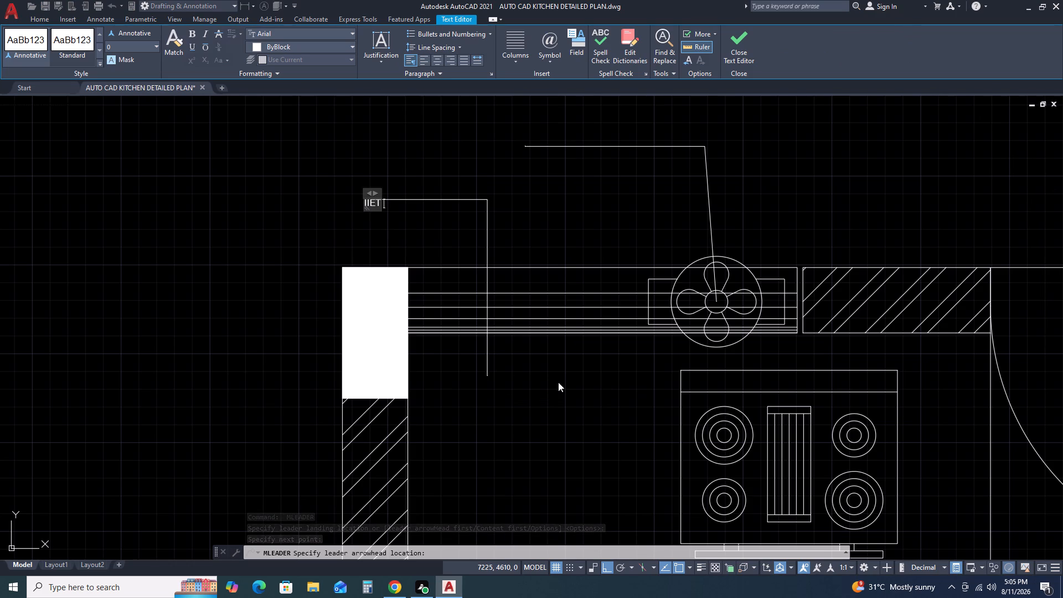
key(BackSpace)
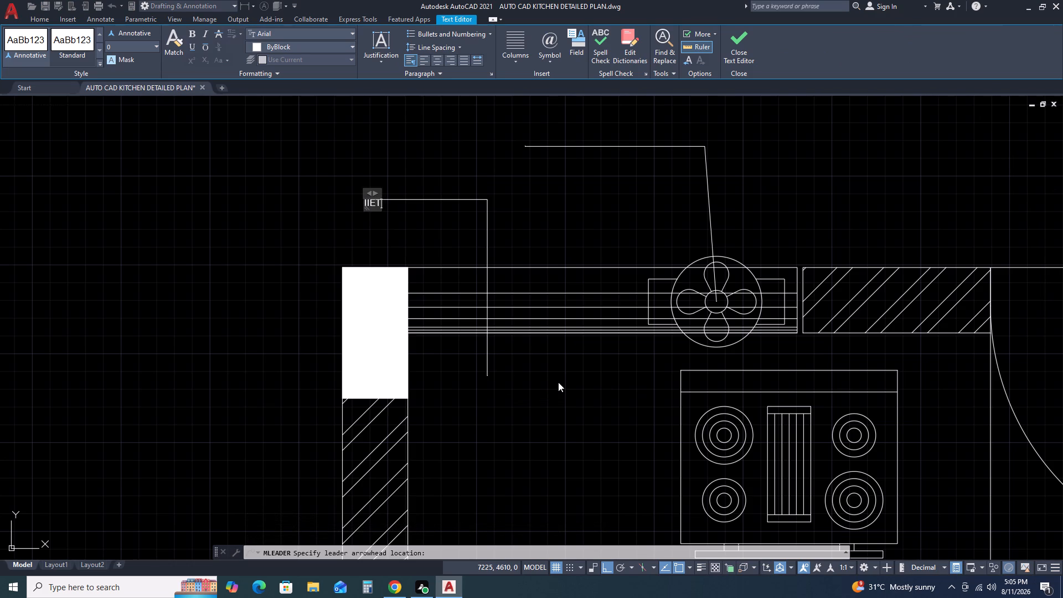
key(BackSpace)
text(AT)
key(space)
text(PROOF)
key(space)
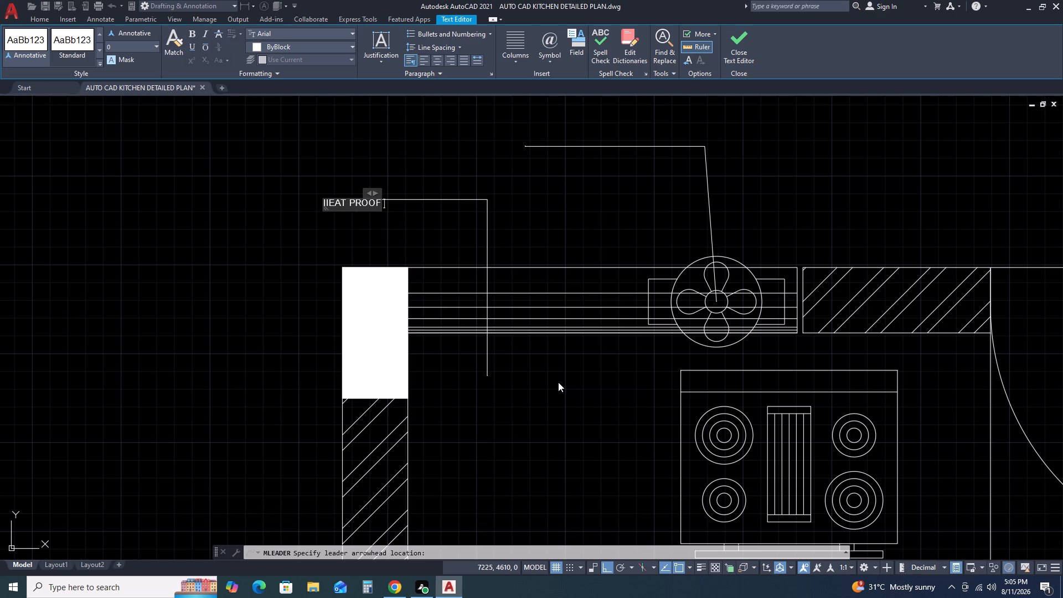
text(COUNTER)
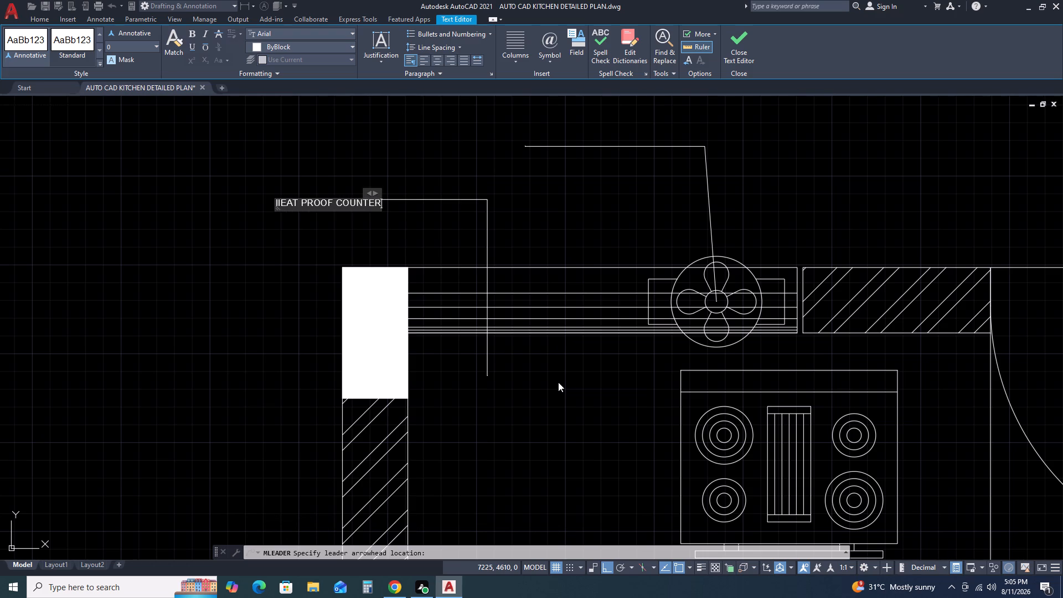
click(250, 280)
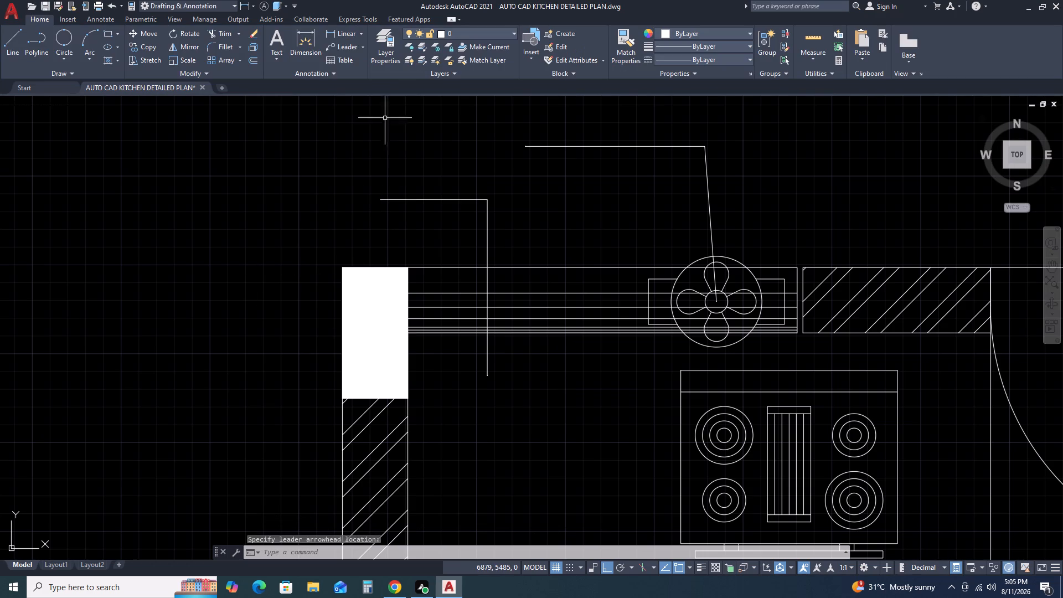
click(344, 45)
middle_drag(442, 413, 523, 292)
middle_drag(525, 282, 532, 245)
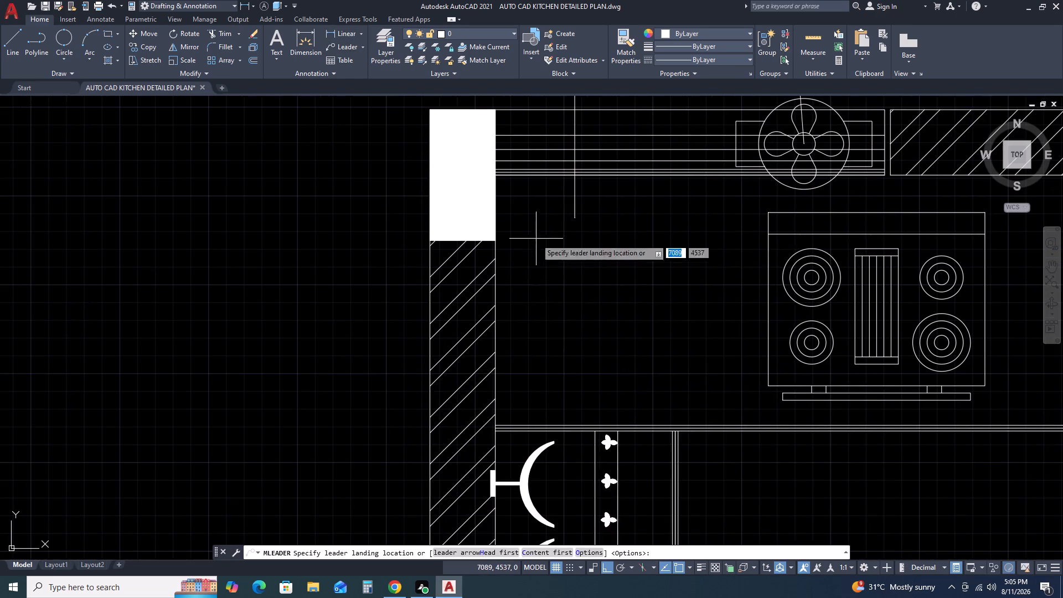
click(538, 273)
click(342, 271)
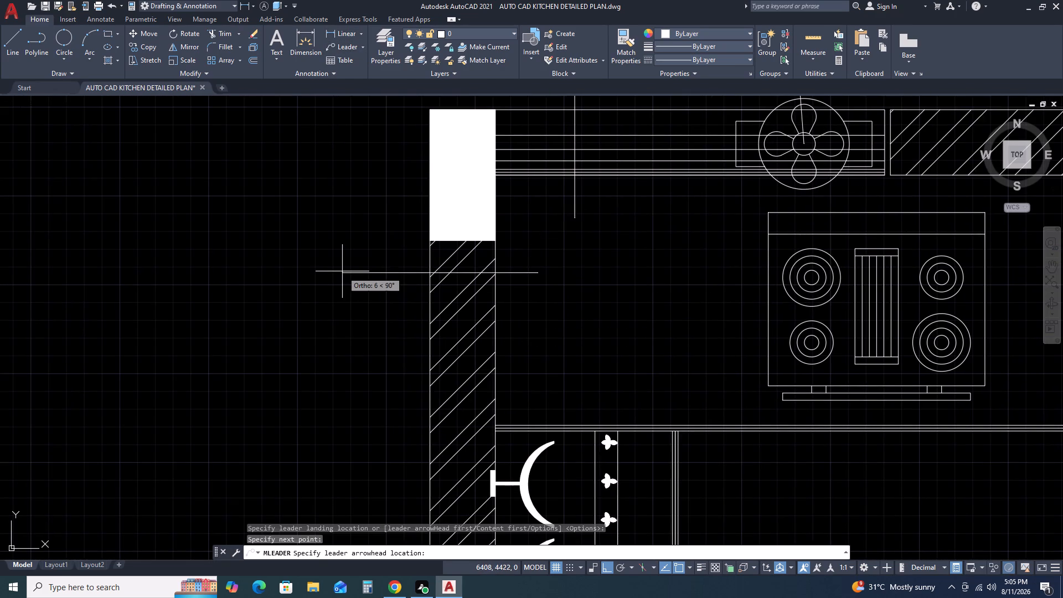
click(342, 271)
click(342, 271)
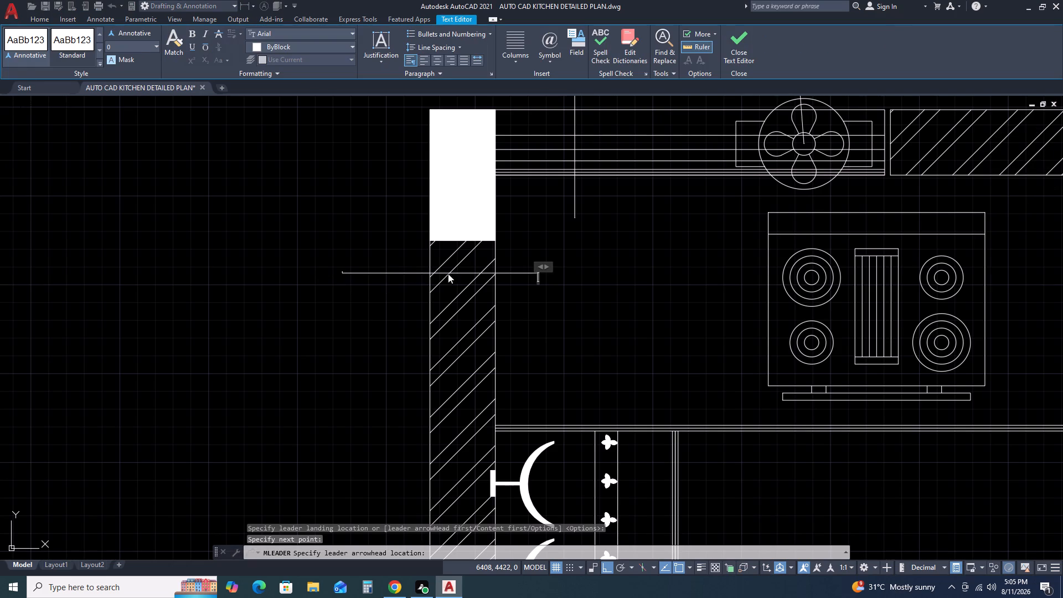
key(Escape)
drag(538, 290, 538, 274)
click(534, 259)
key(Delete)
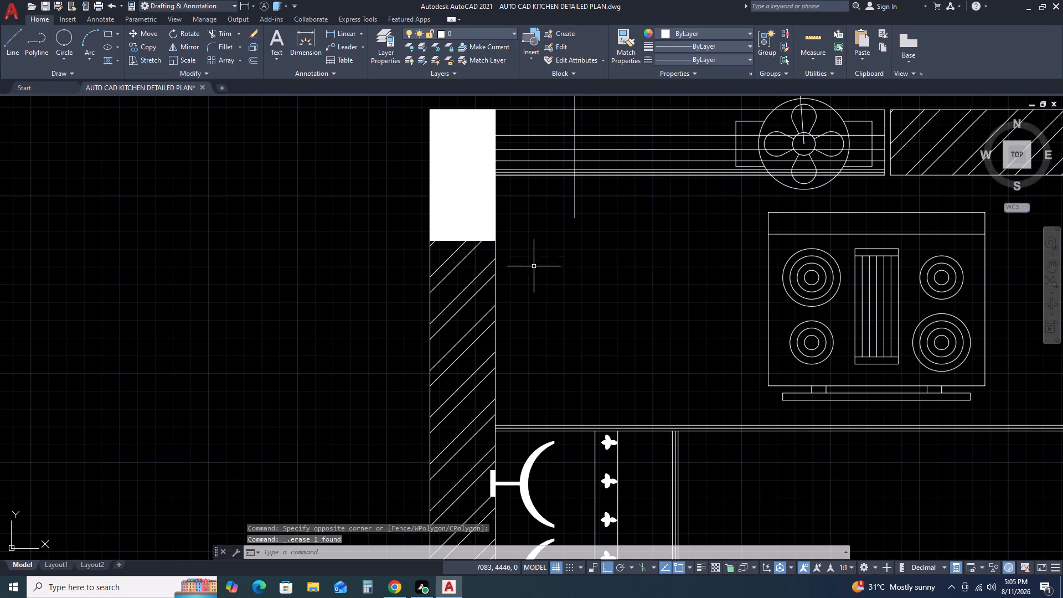
Add a horizontal leader reading "CHOPPING COUNTER" outside the plan's left wall, with its arrowhead on the stove counter's left part.
click(347, 48)
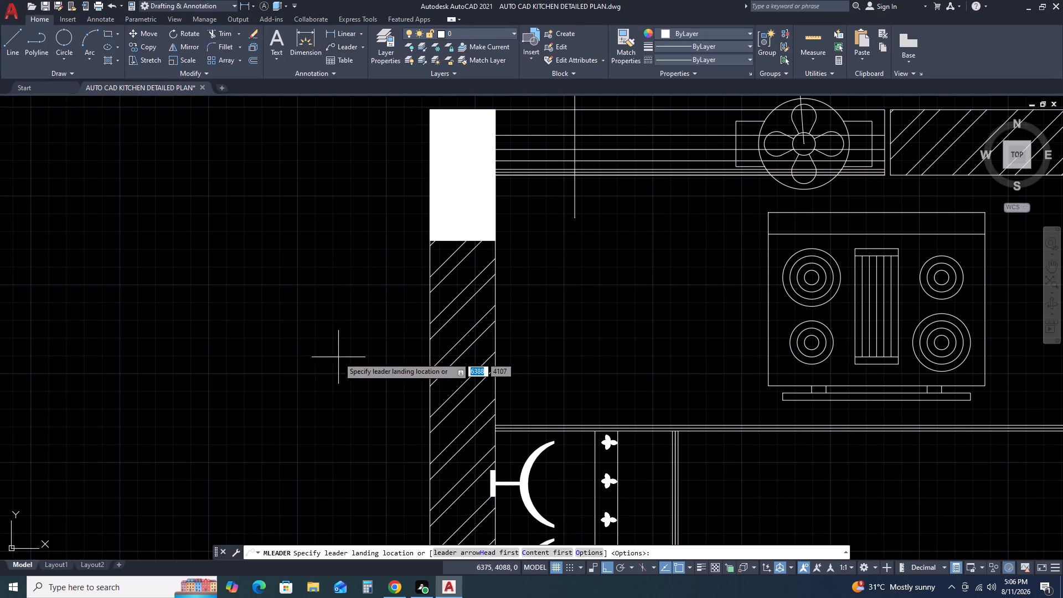
click(324, 311)
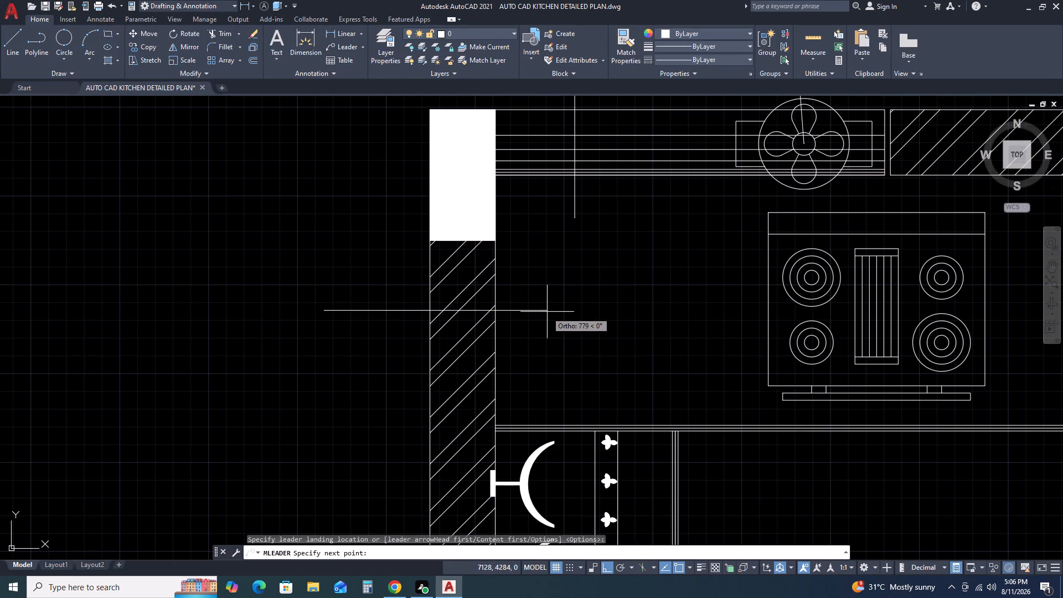
click(550, 312)
click(550, 312)
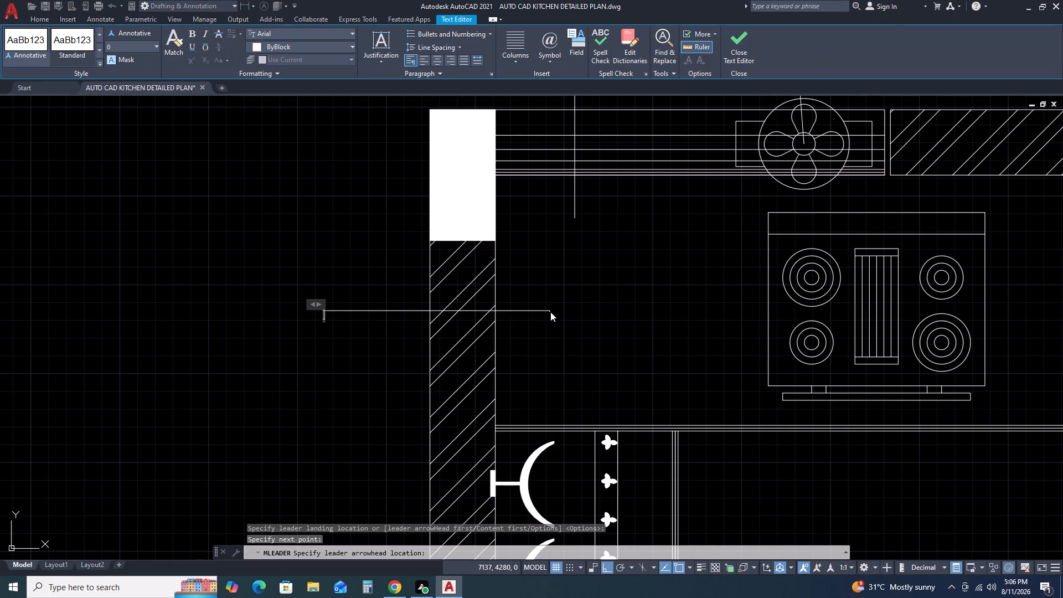
text(CHO)
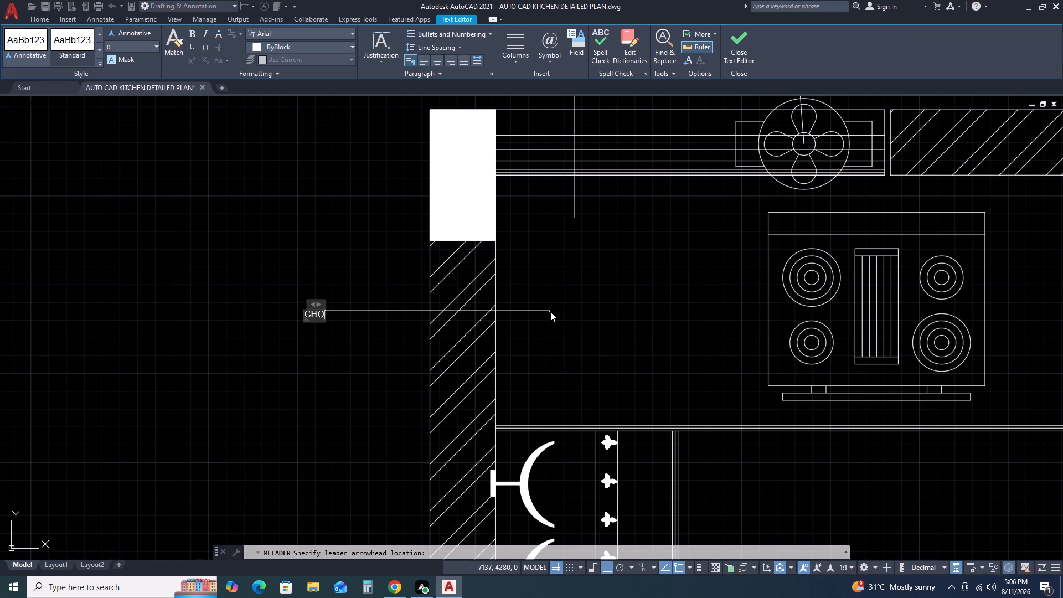
text(PPING COUNTER)
click(310, 280)
Add a horizontal leader reading "15 AMP POER POINT FOR MIXER" on two lines outside the plan's left wall, with its arrowhead at the upper socket symbol.
scroll(362, 375, down, 1)
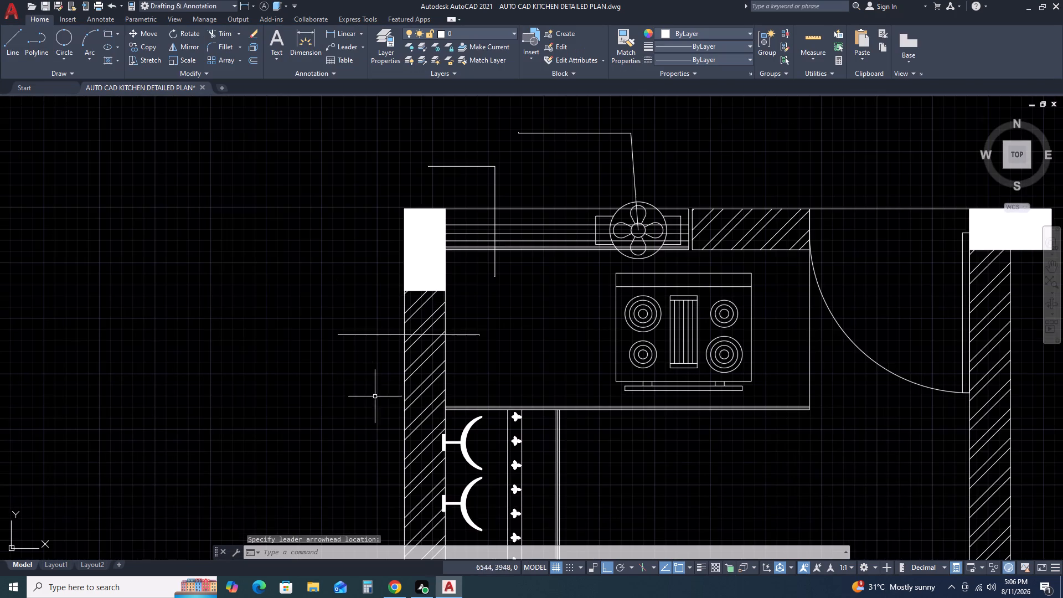
middle_drag(385, 439, 410, 323)
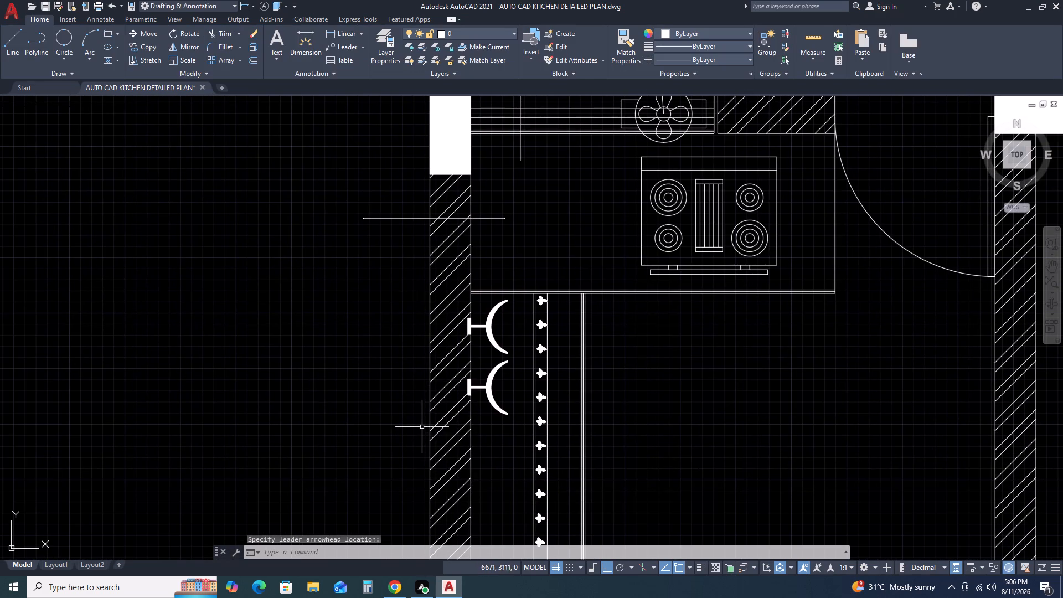
click(339, 47)
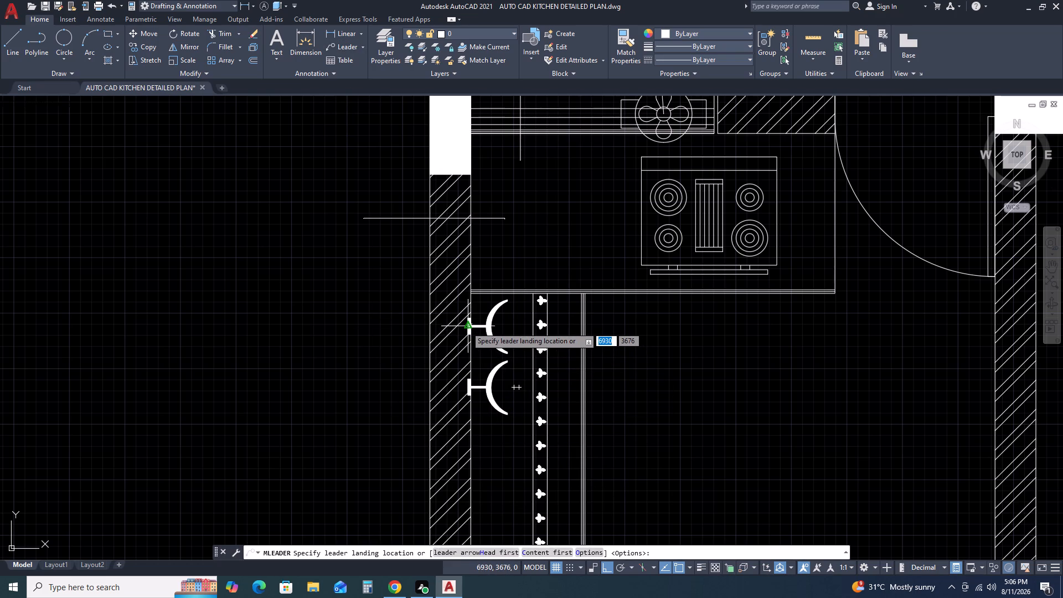
drag(307, 324, 317, 326)
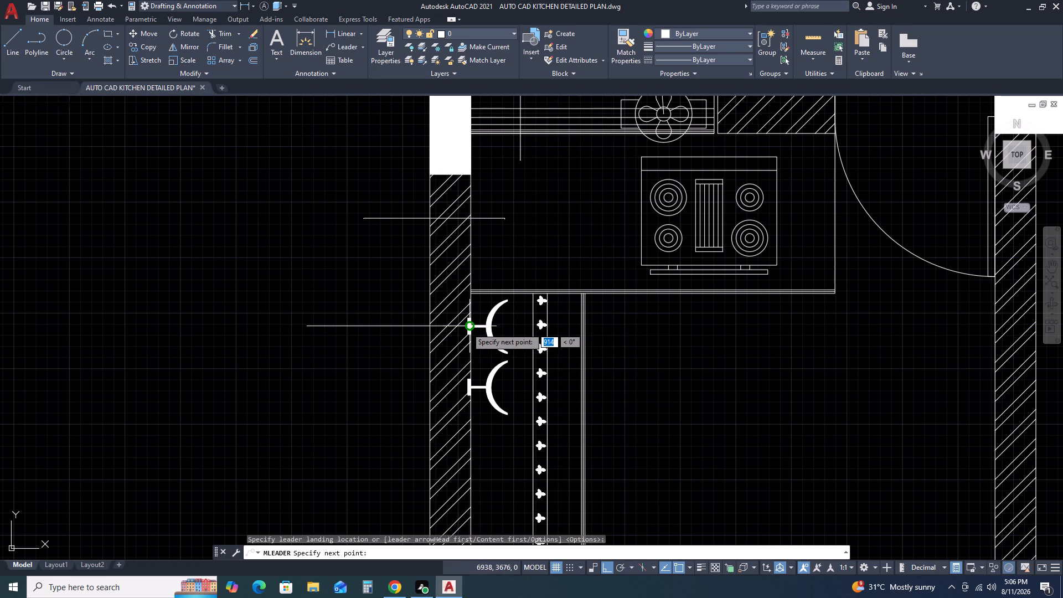
click(467, 326)
click(467, 326)
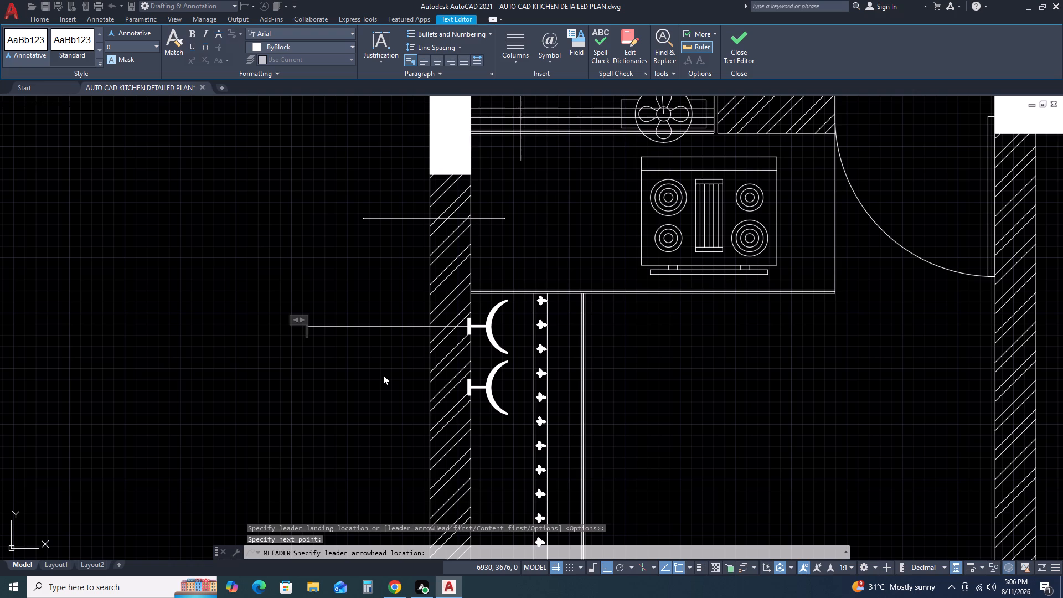
text(15)
key(space)
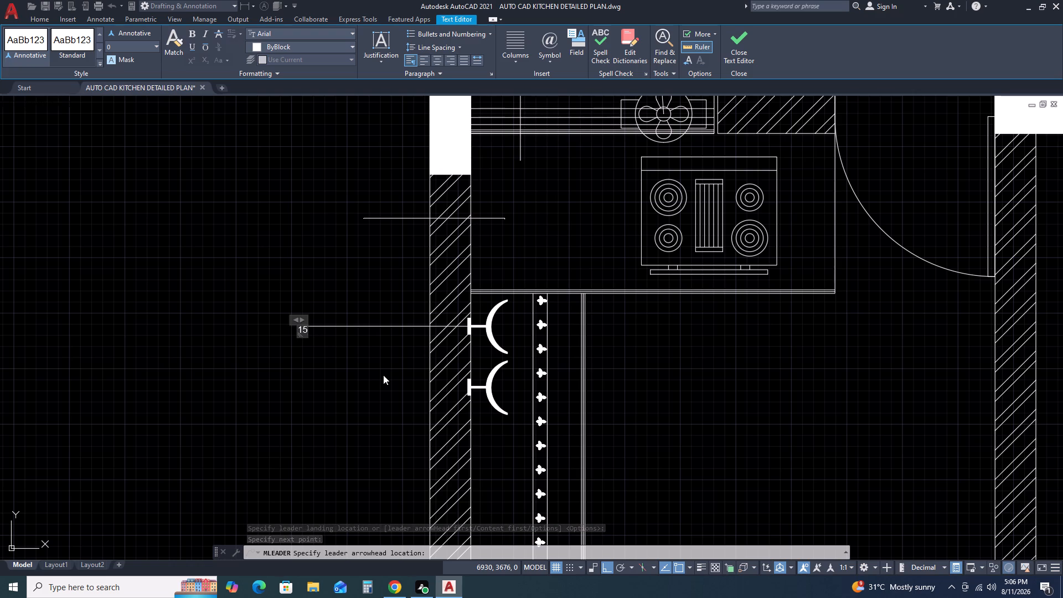
text(AMP)
key(space)
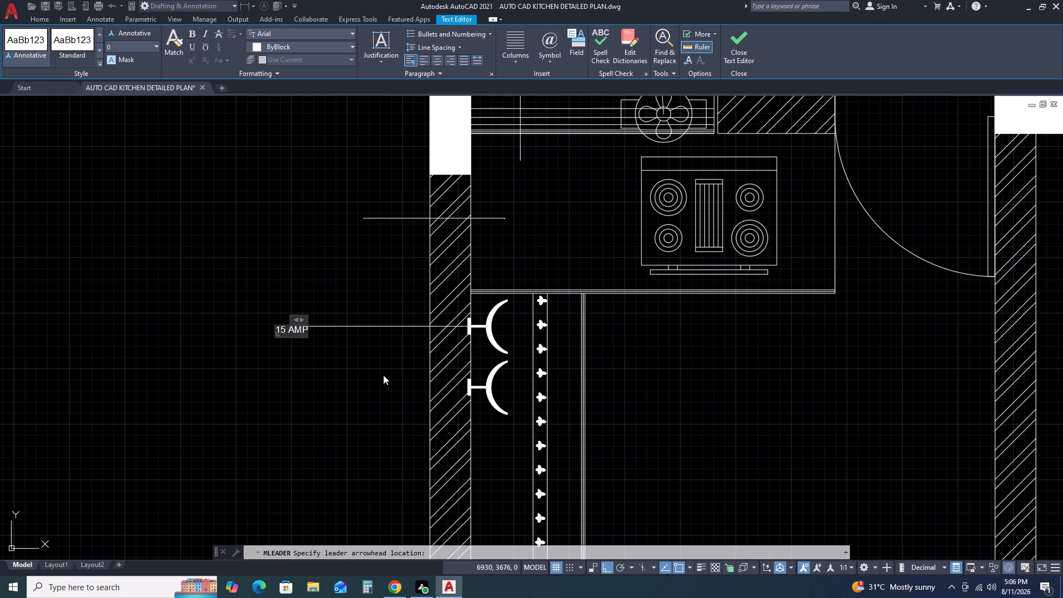
text(POER)
key(space)
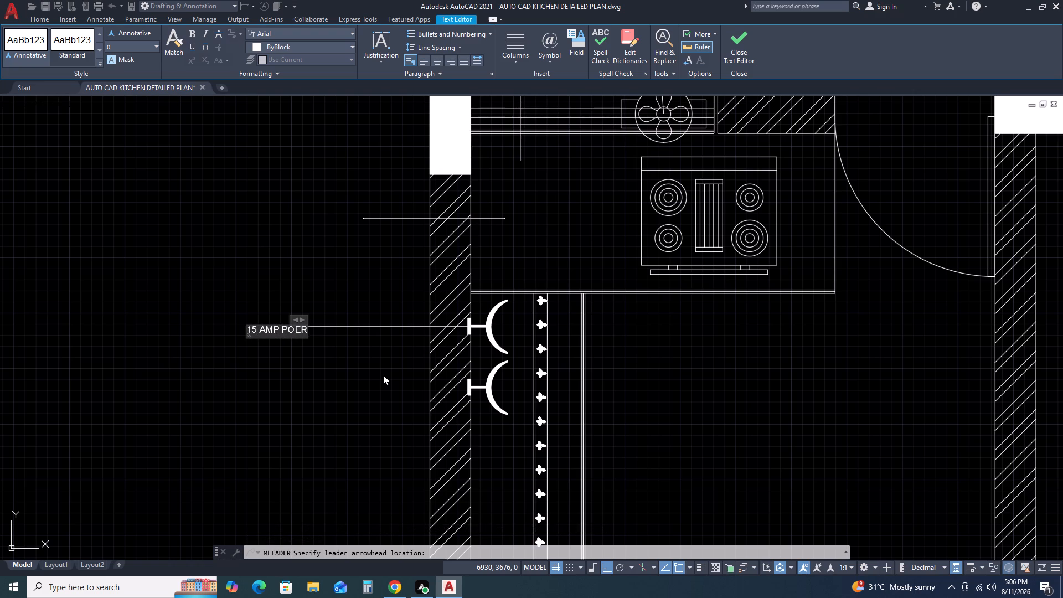
text(POINT)
key(space)
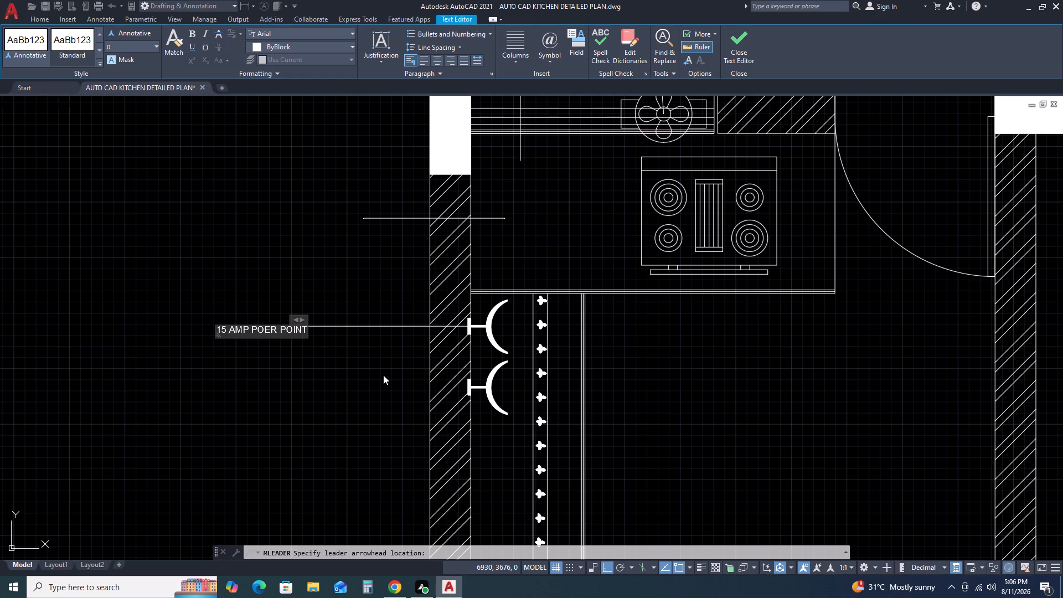
key(Return)
text(FOR MIC)
key(BackSpace)
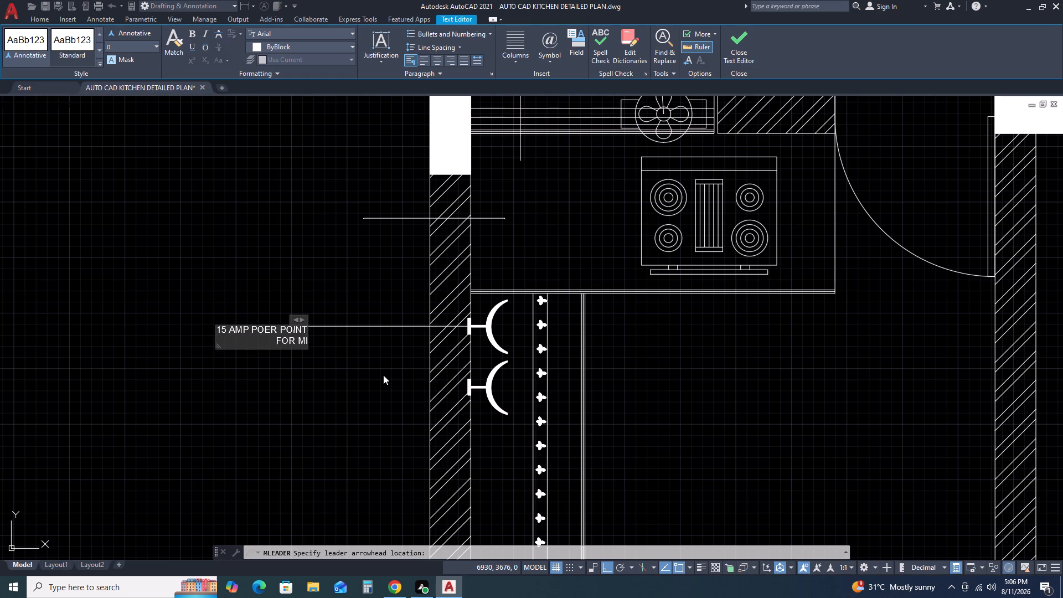
text(XER)
click(326, 409)
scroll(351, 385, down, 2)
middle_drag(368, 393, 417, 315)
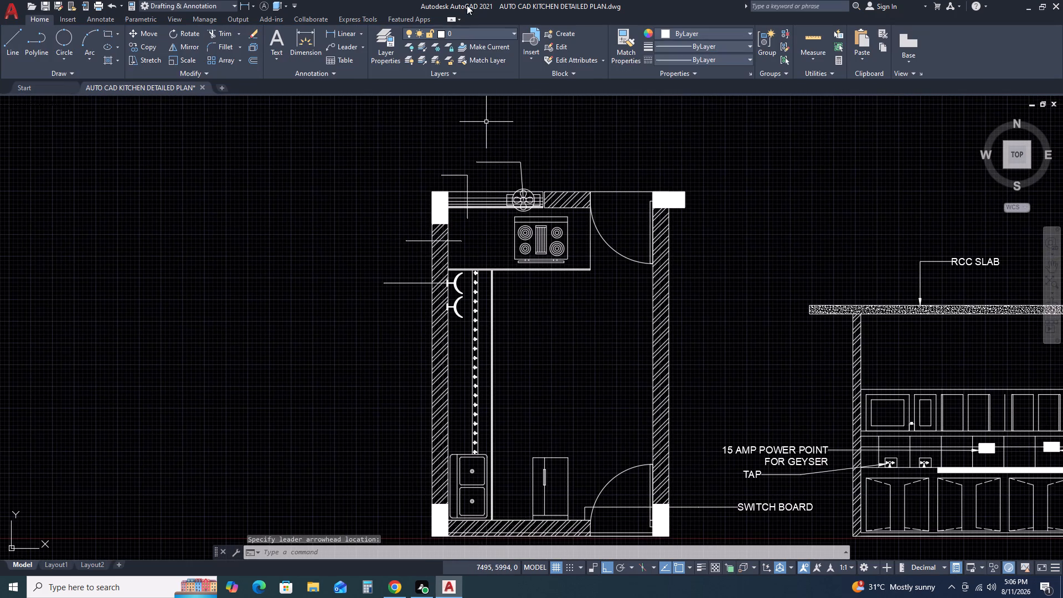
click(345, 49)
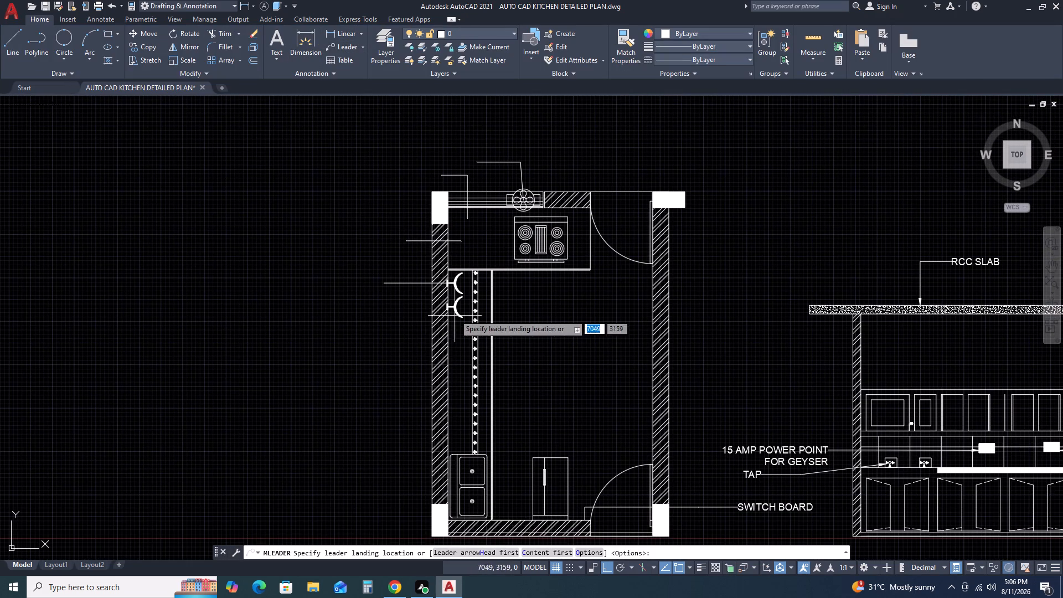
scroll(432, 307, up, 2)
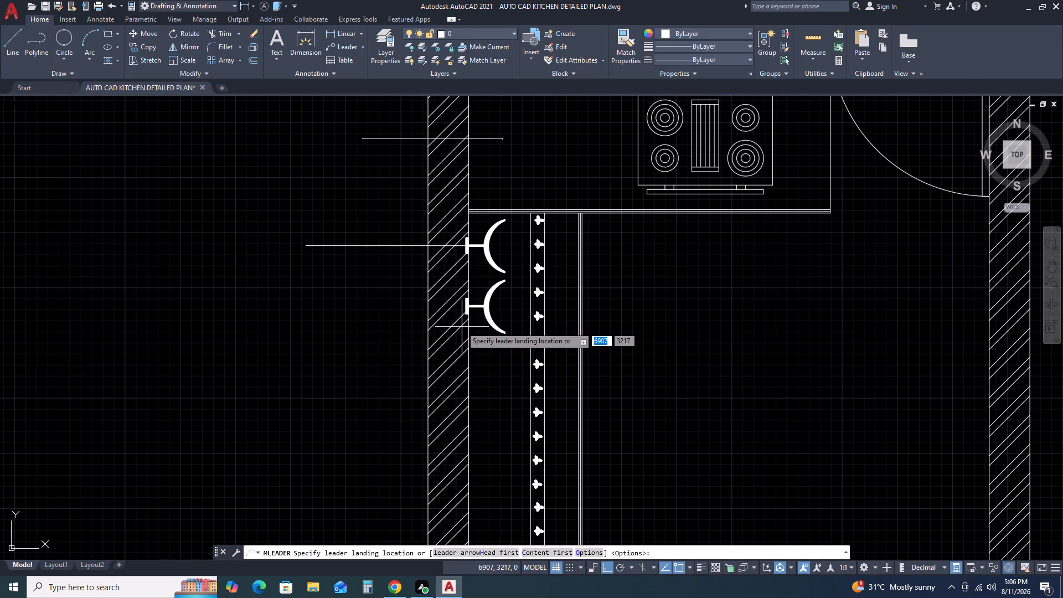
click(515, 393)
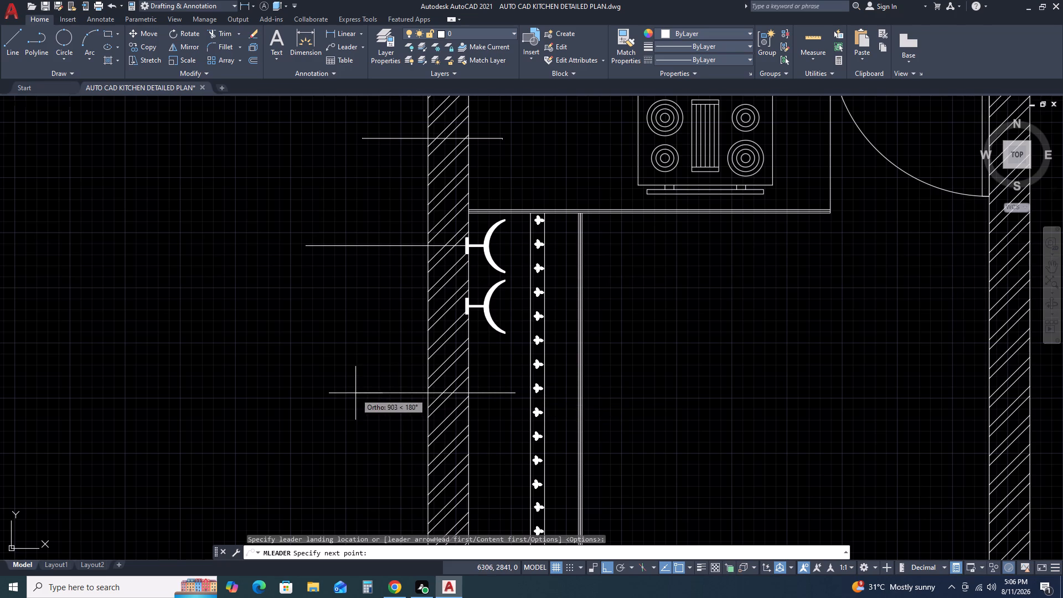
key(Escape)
Add a horizontal leader reading "OVERHEAD CABINET PROJECTION" on two lines outside the plan's left wall, with its arrowhead inside below the socket symbols.
key(space)
click(337, 393)
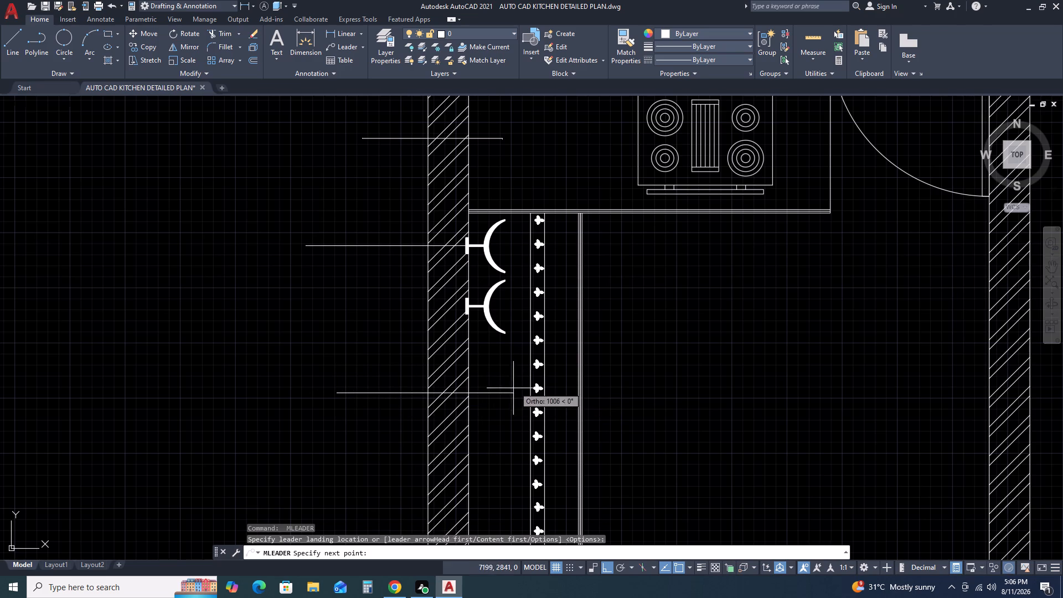
double_click(501, 394)
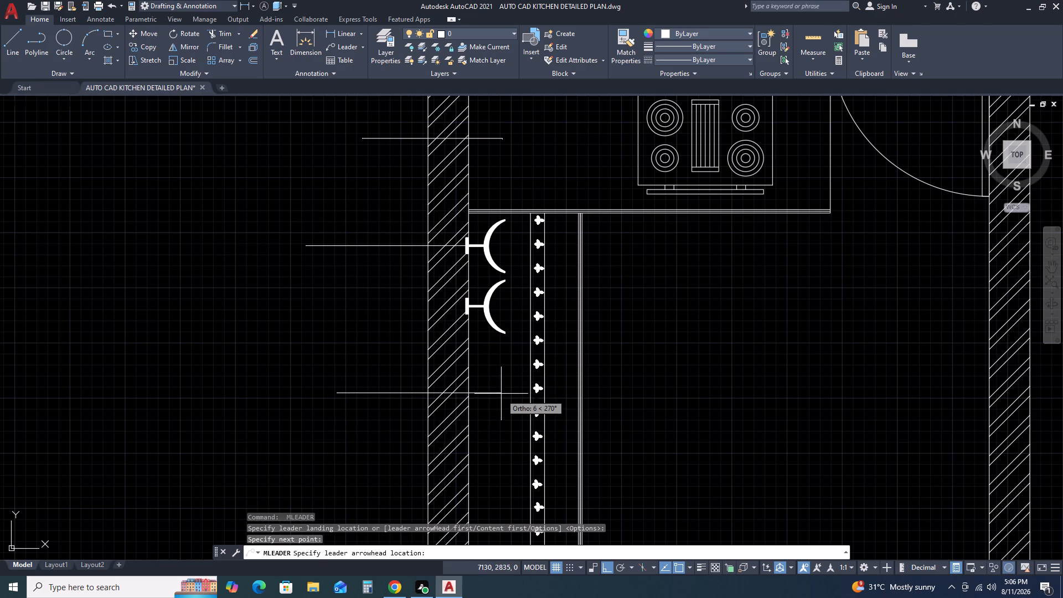
click(503, 395)
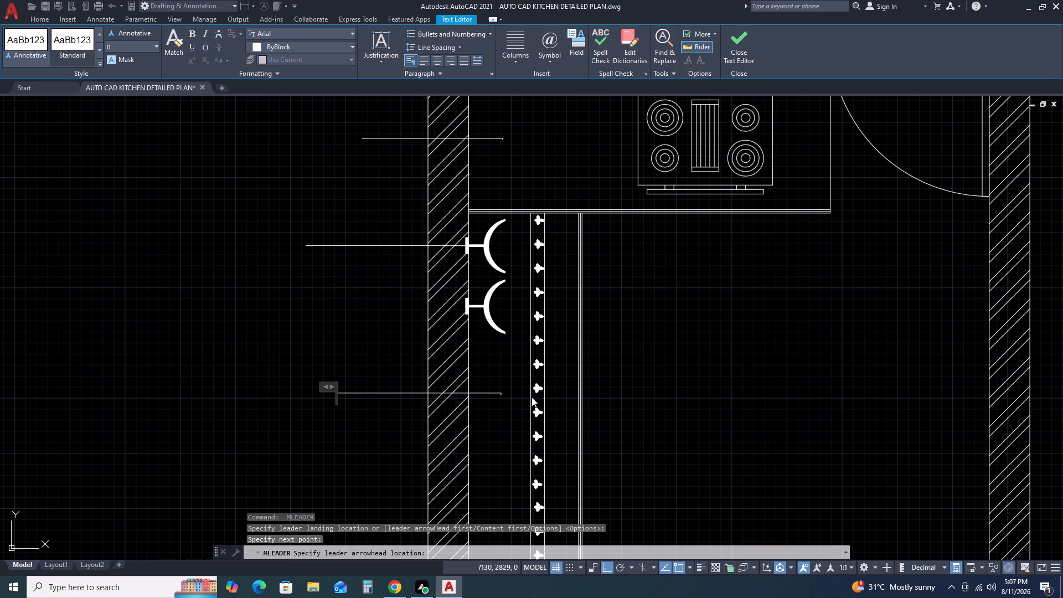
text(OVERHEAD)
key(space)
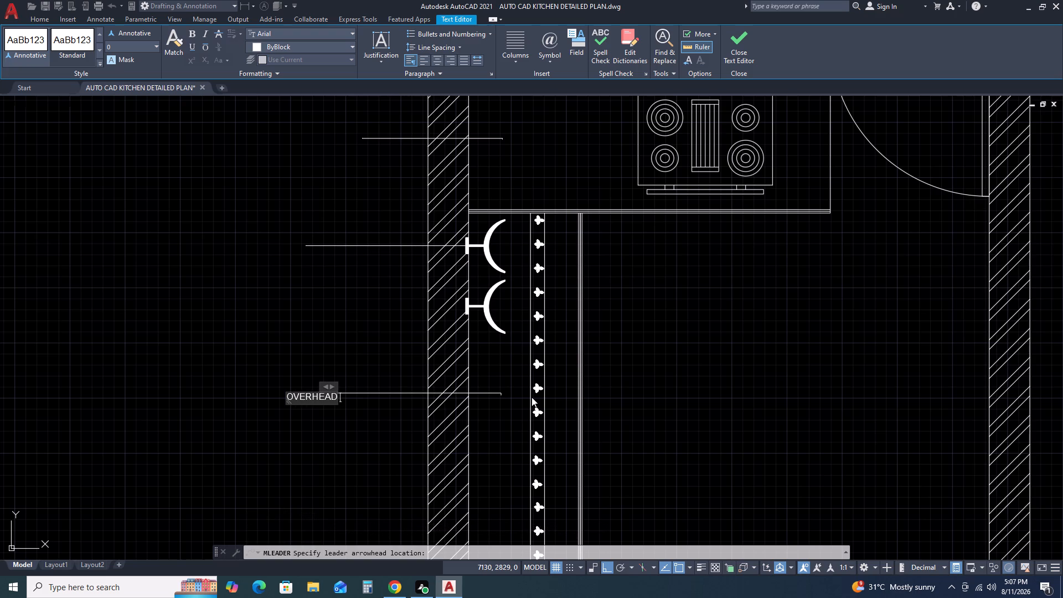
text(CABIJN)
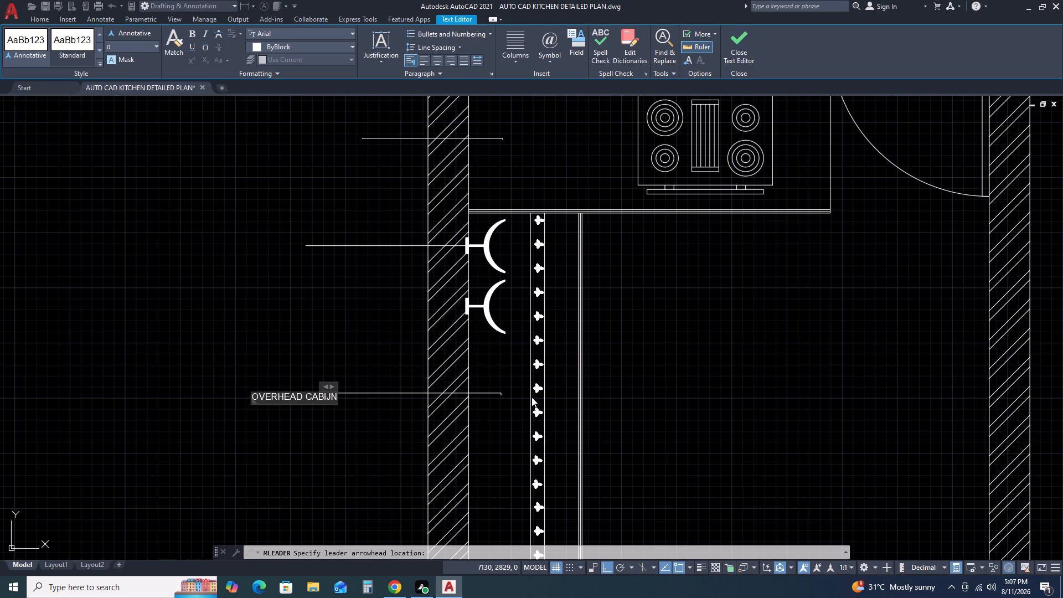
key(BackSpace)
key(BackSpace)
text(NET)
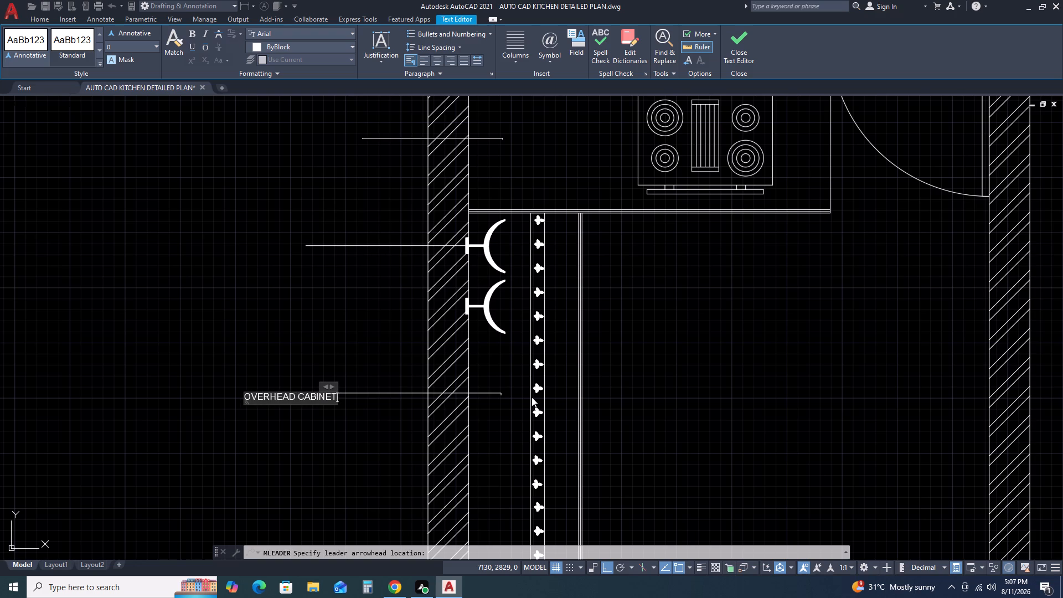
key(space)
key(Return)
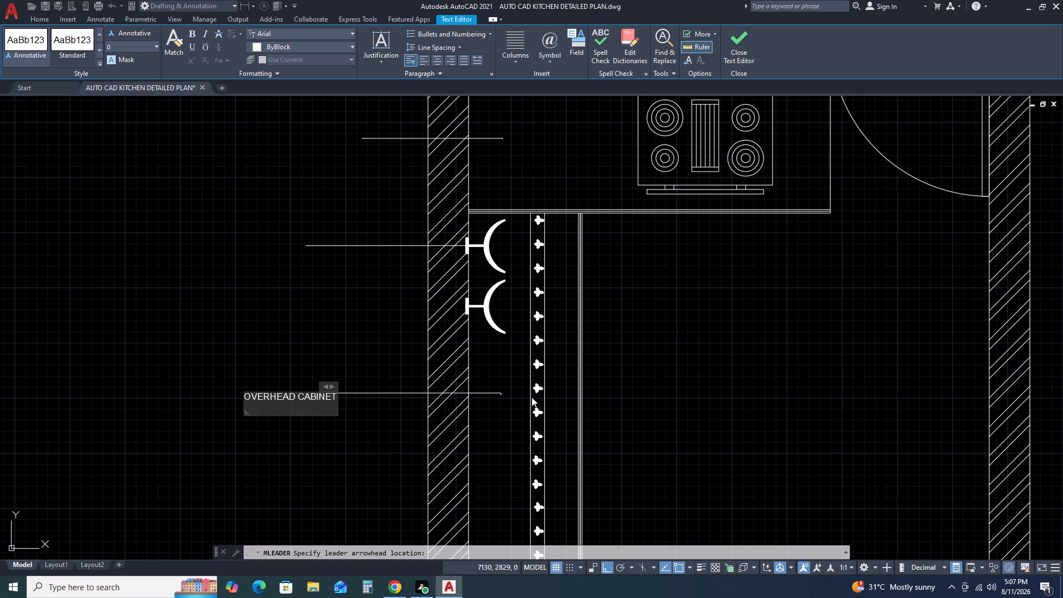
text(PROJECTIOMN)
key(Return)
key(BackSpace)
key(BackSpace)
key(BackSpace)
key(n)
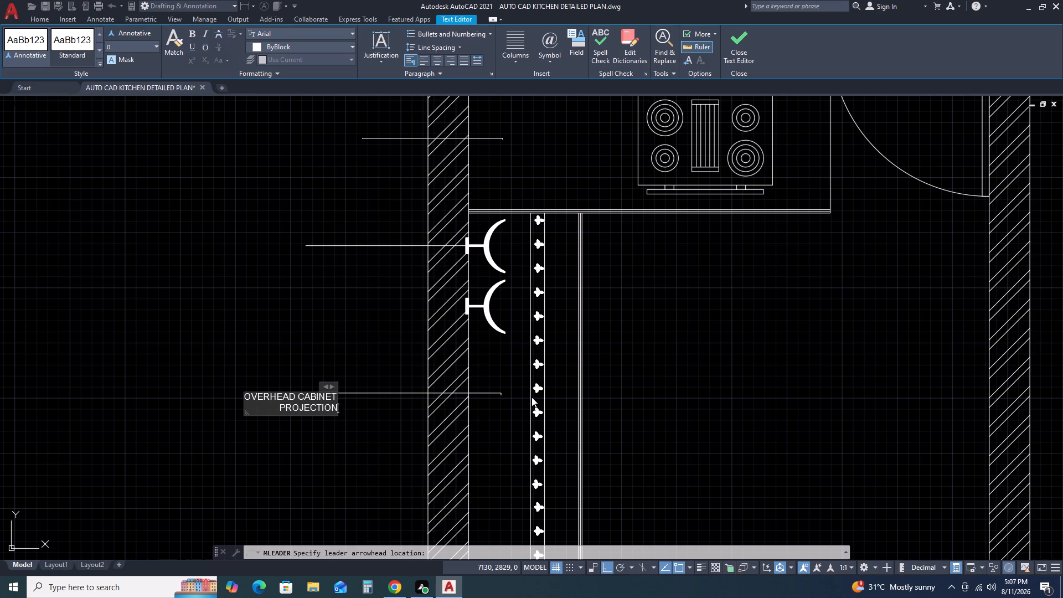
click(355, 471)
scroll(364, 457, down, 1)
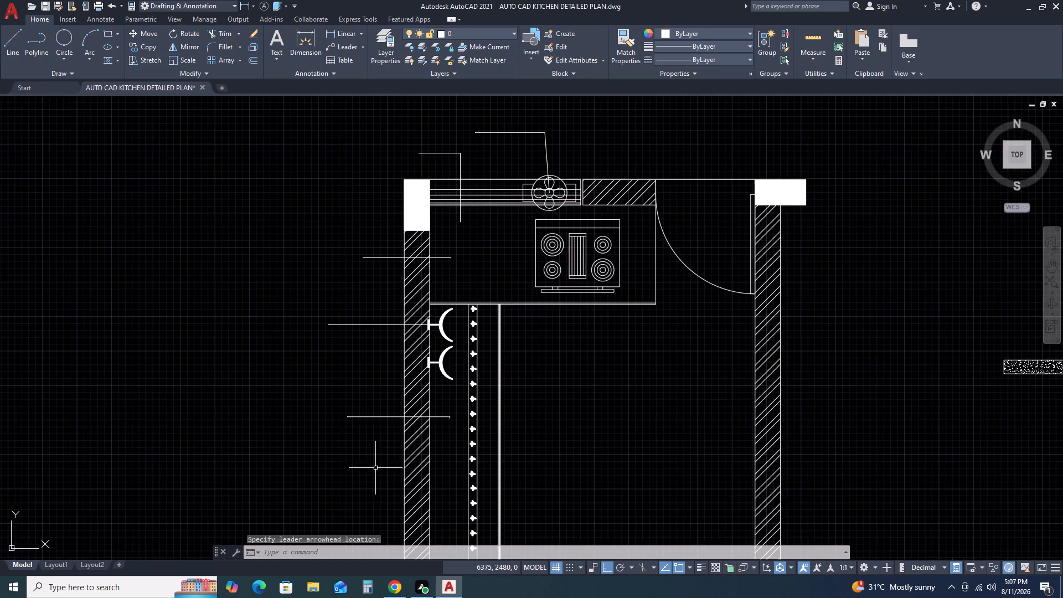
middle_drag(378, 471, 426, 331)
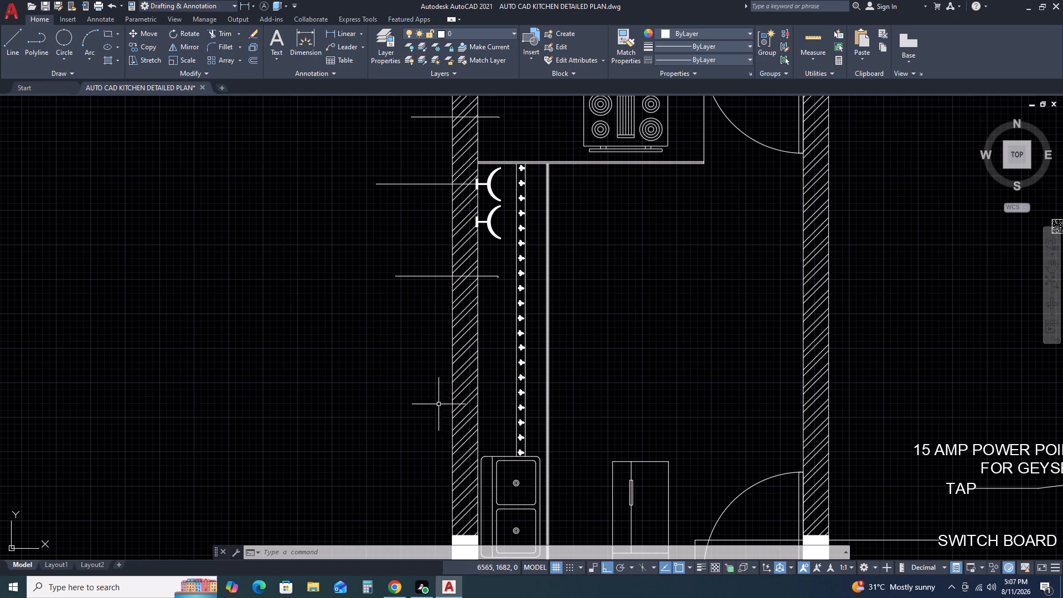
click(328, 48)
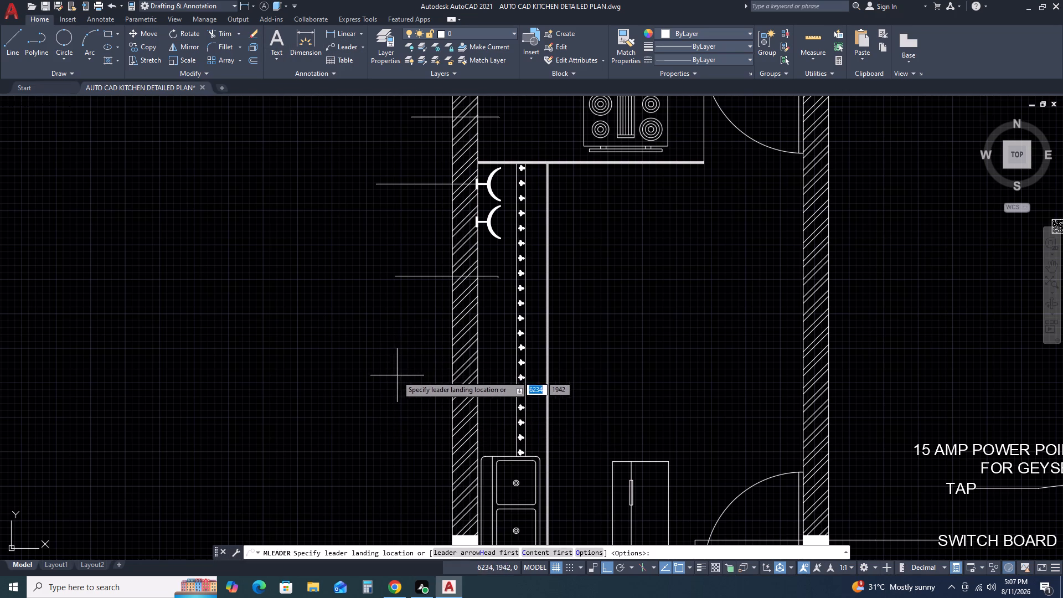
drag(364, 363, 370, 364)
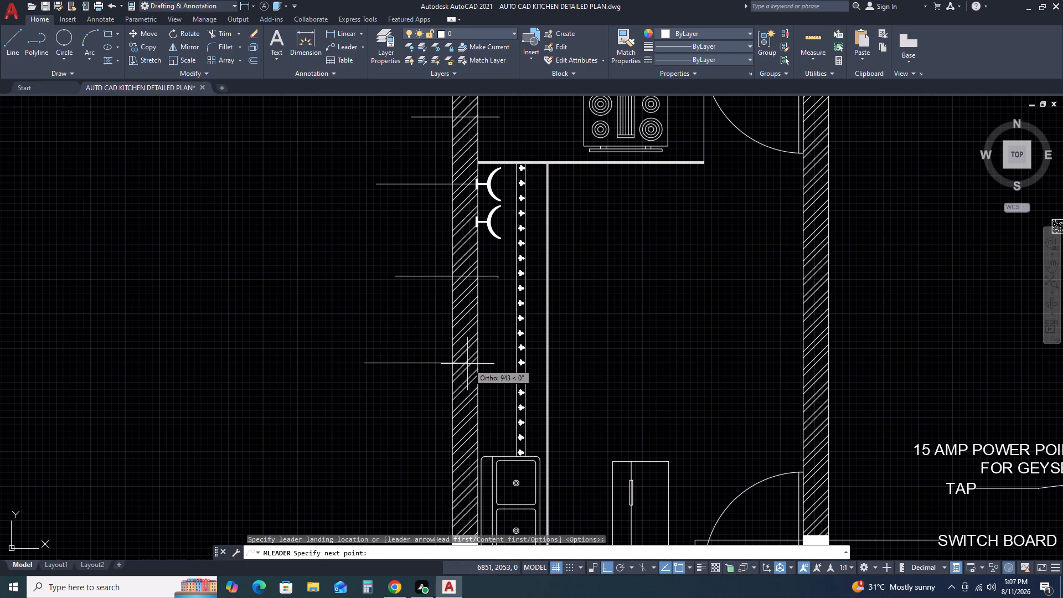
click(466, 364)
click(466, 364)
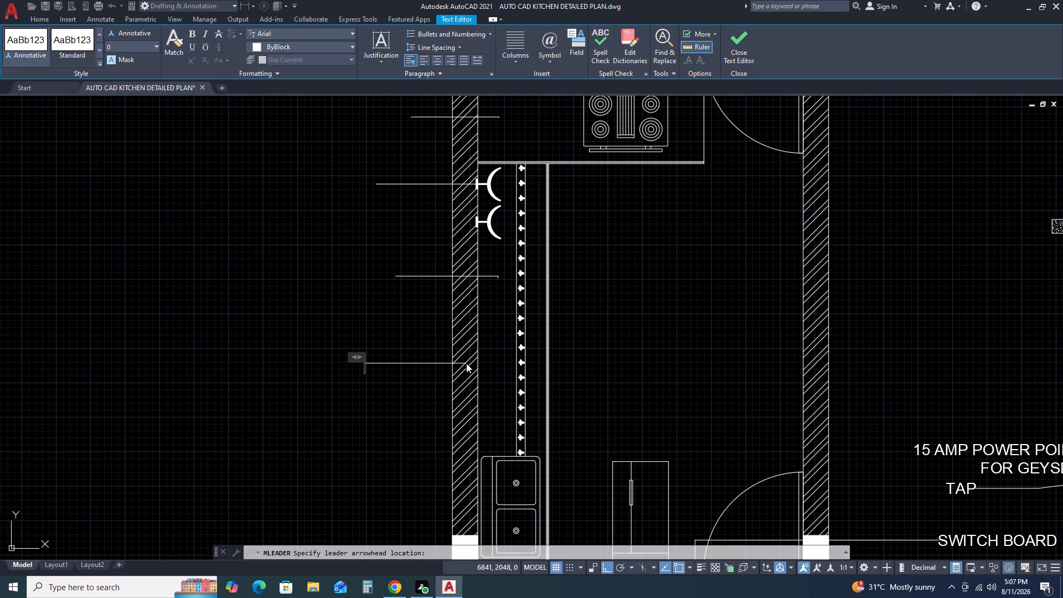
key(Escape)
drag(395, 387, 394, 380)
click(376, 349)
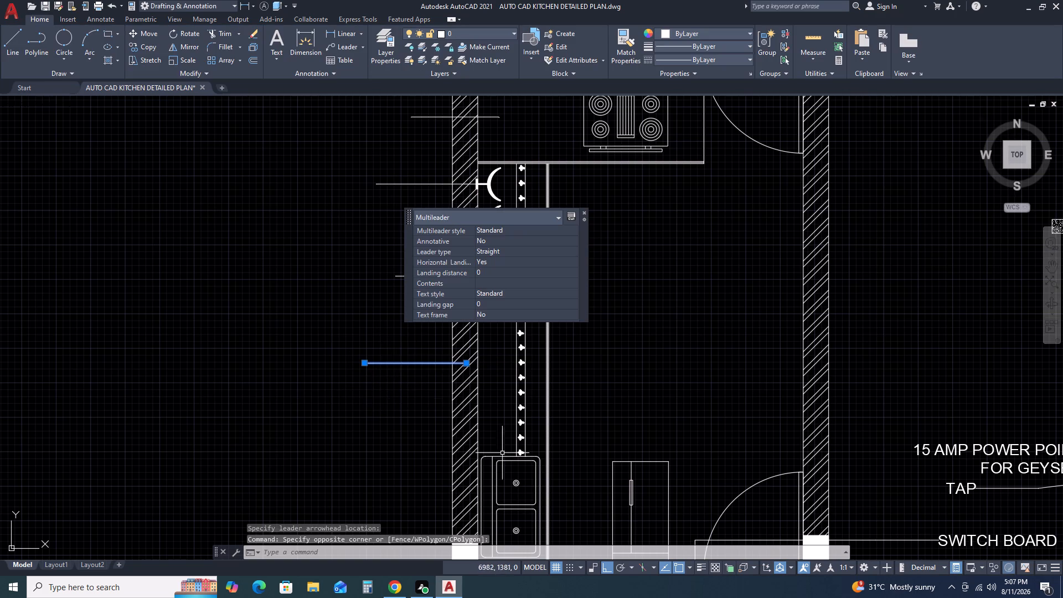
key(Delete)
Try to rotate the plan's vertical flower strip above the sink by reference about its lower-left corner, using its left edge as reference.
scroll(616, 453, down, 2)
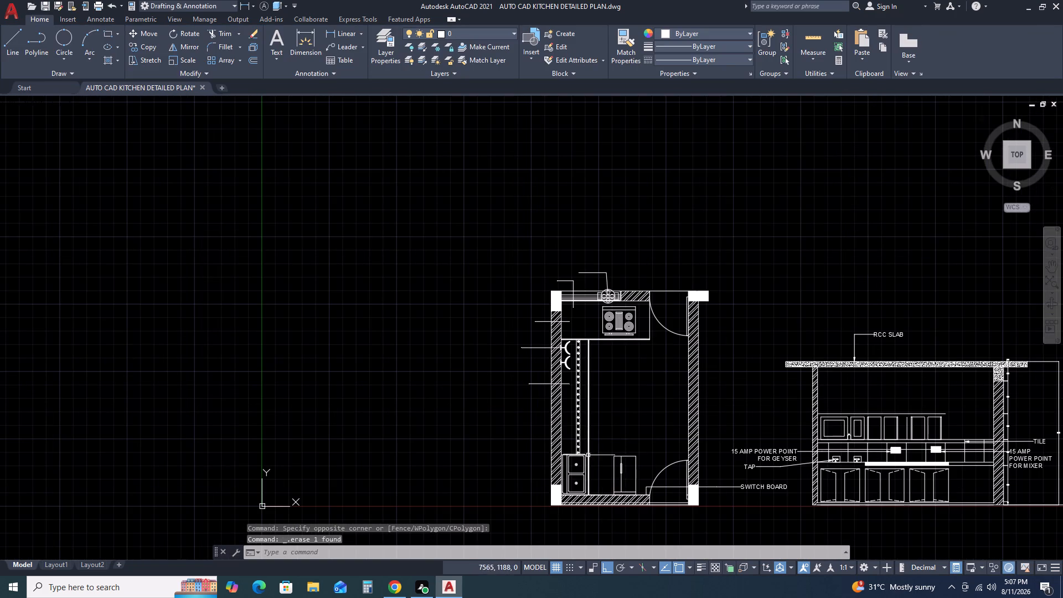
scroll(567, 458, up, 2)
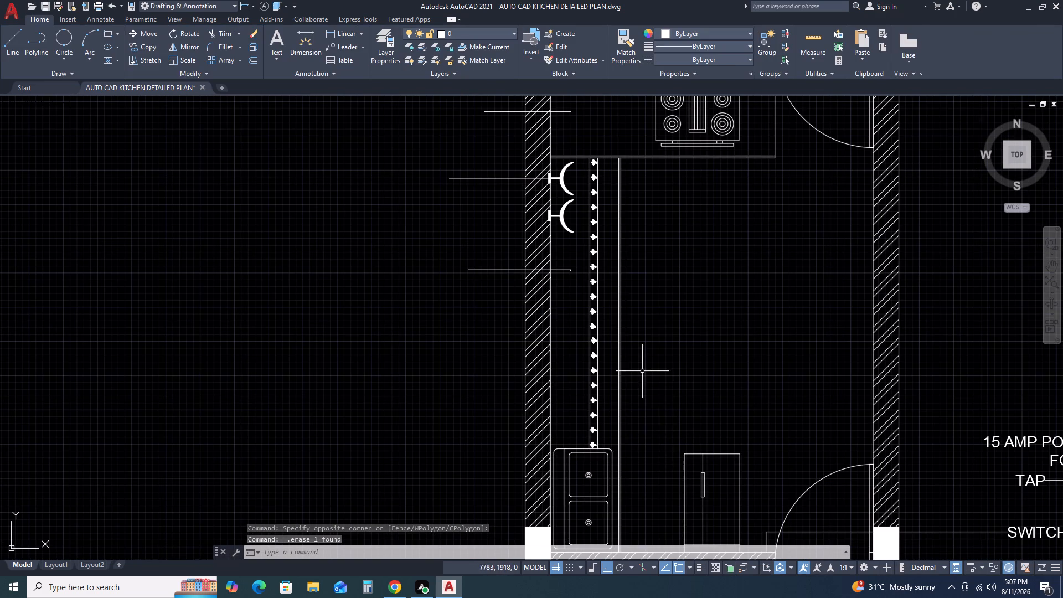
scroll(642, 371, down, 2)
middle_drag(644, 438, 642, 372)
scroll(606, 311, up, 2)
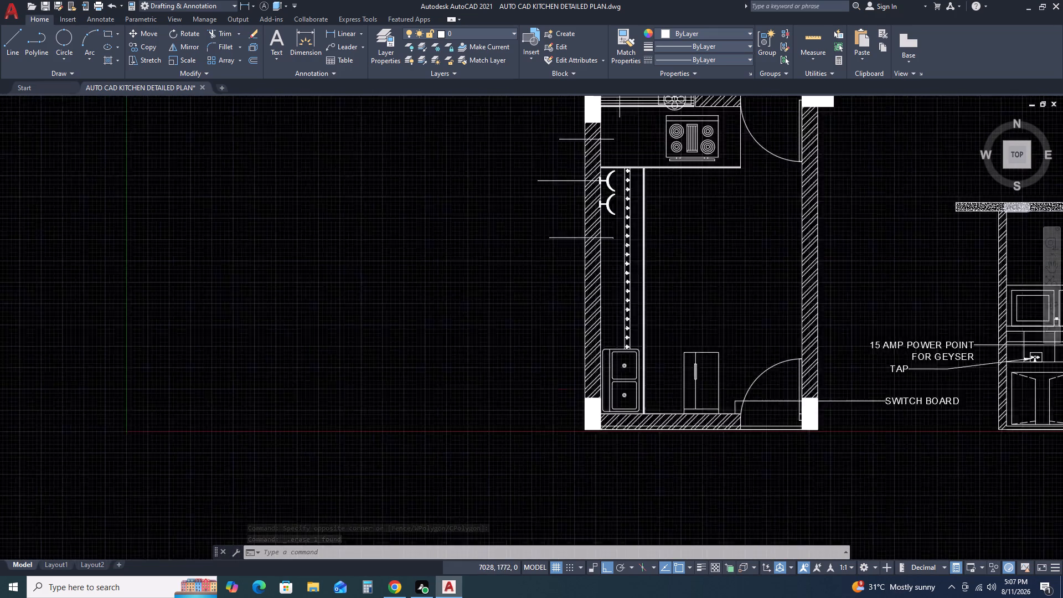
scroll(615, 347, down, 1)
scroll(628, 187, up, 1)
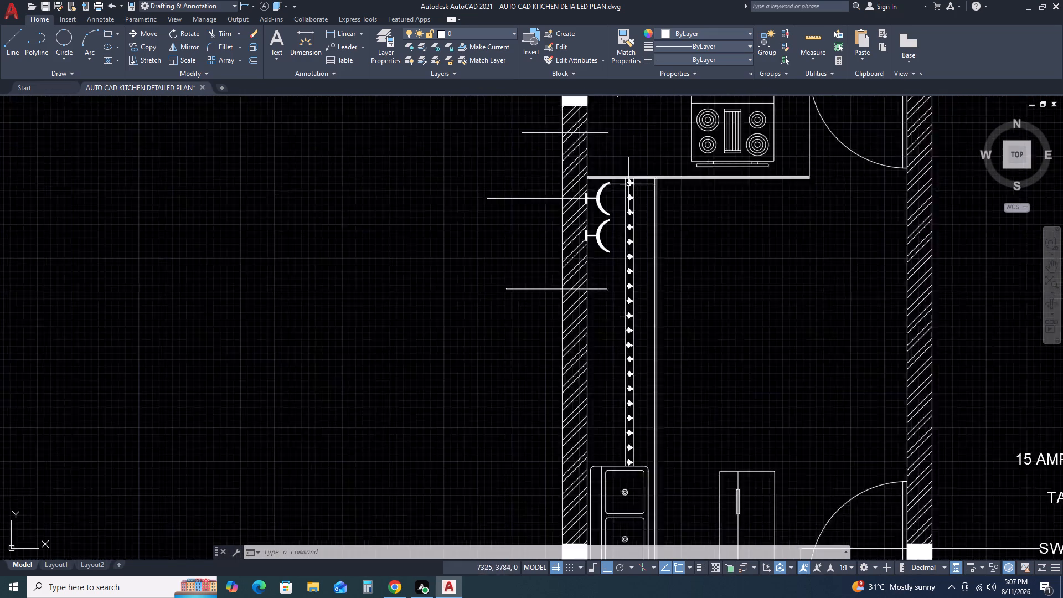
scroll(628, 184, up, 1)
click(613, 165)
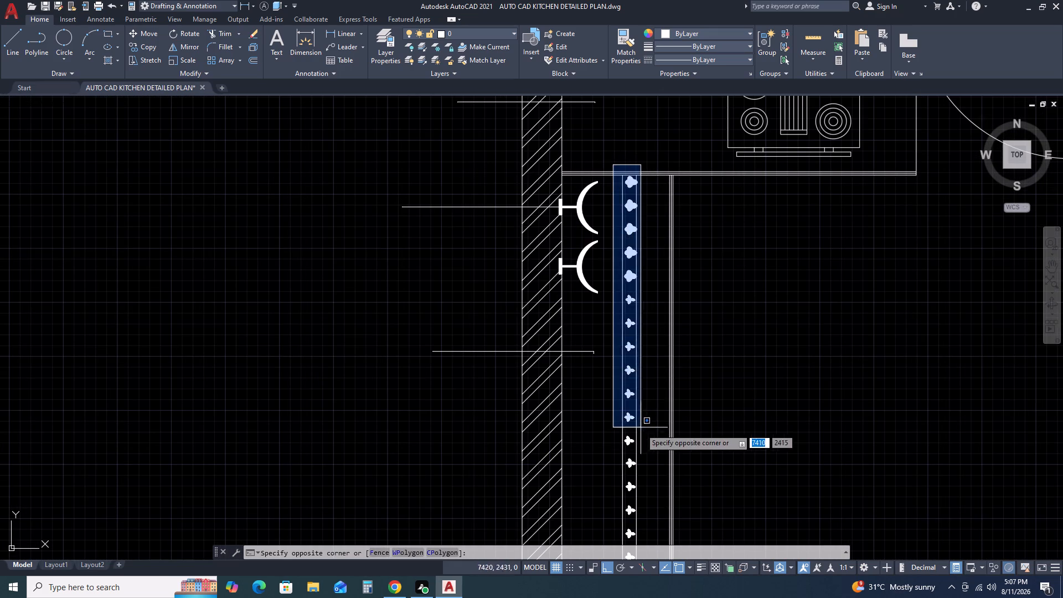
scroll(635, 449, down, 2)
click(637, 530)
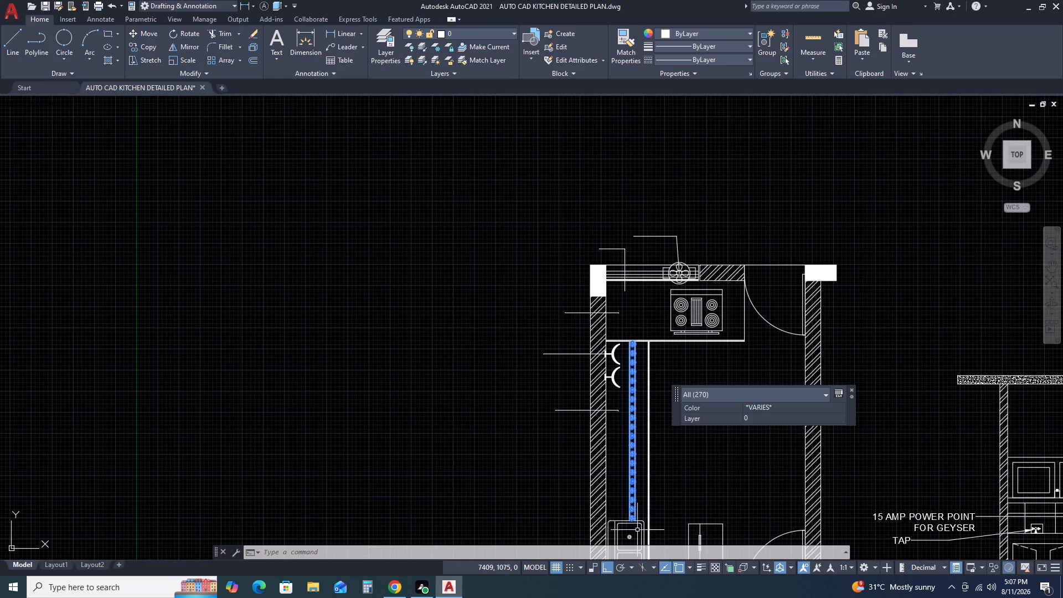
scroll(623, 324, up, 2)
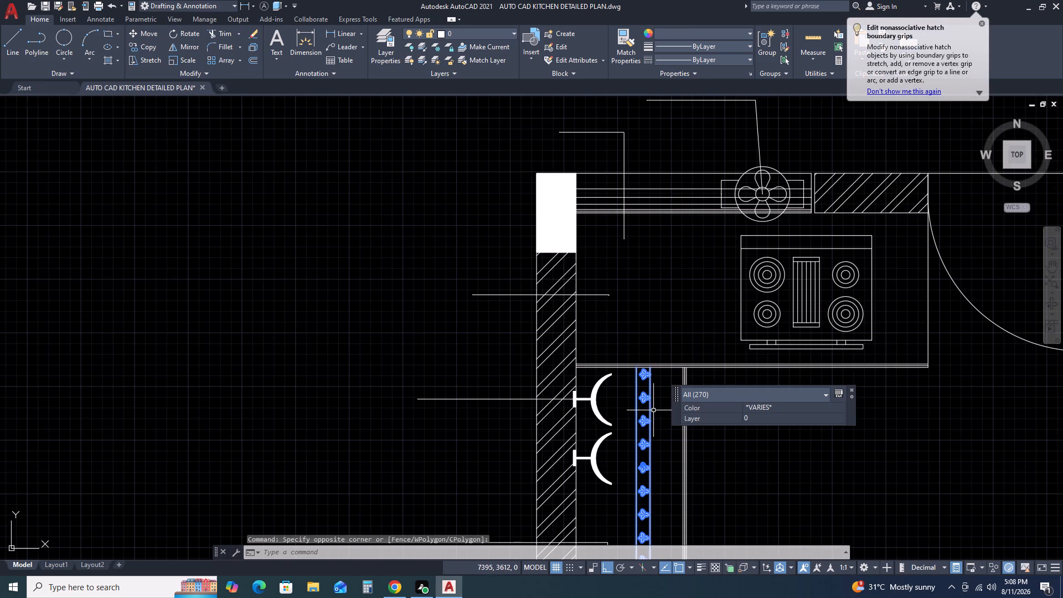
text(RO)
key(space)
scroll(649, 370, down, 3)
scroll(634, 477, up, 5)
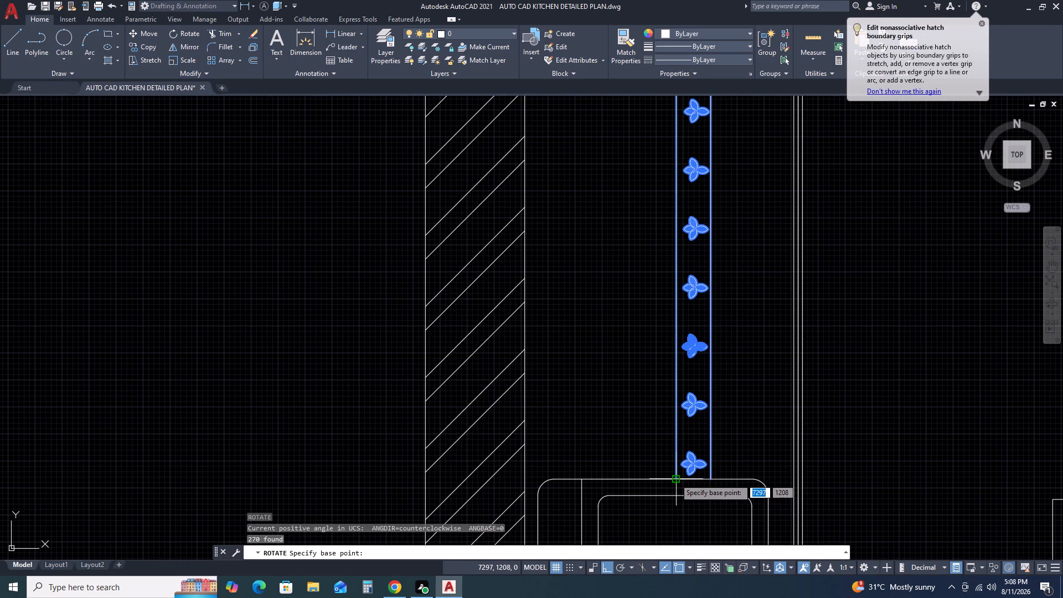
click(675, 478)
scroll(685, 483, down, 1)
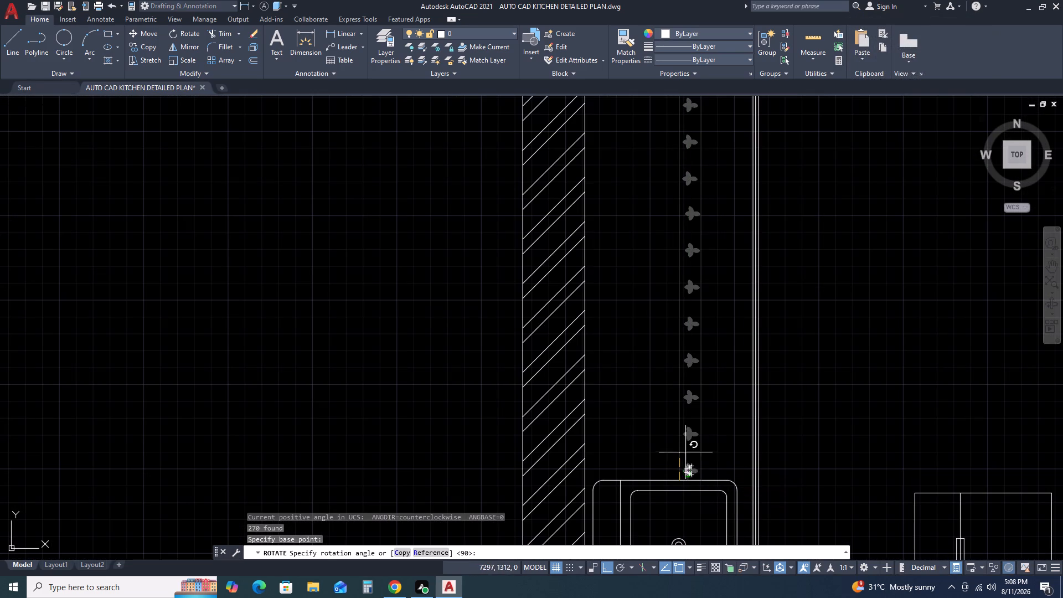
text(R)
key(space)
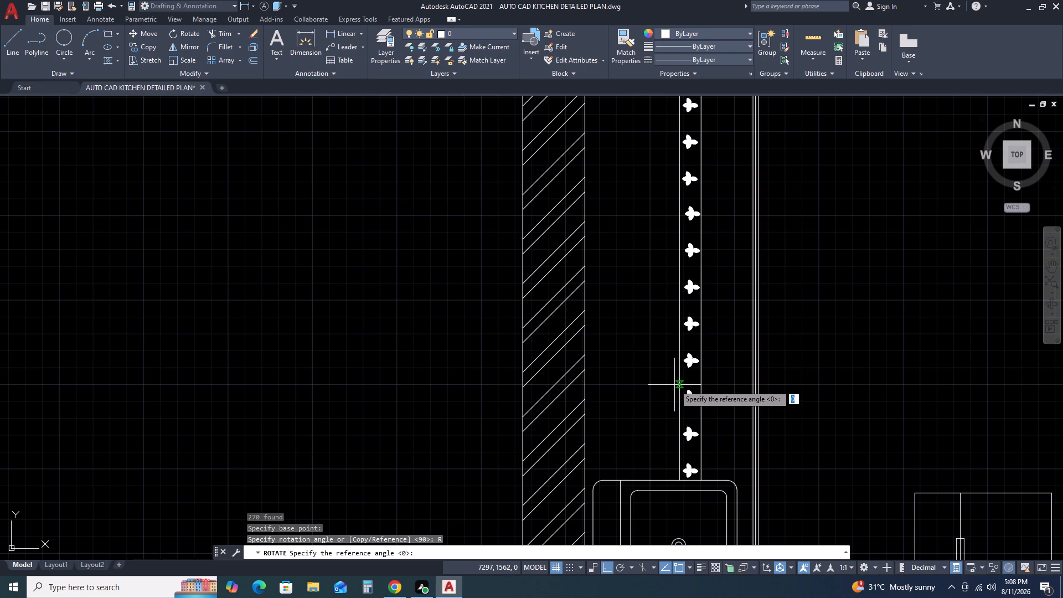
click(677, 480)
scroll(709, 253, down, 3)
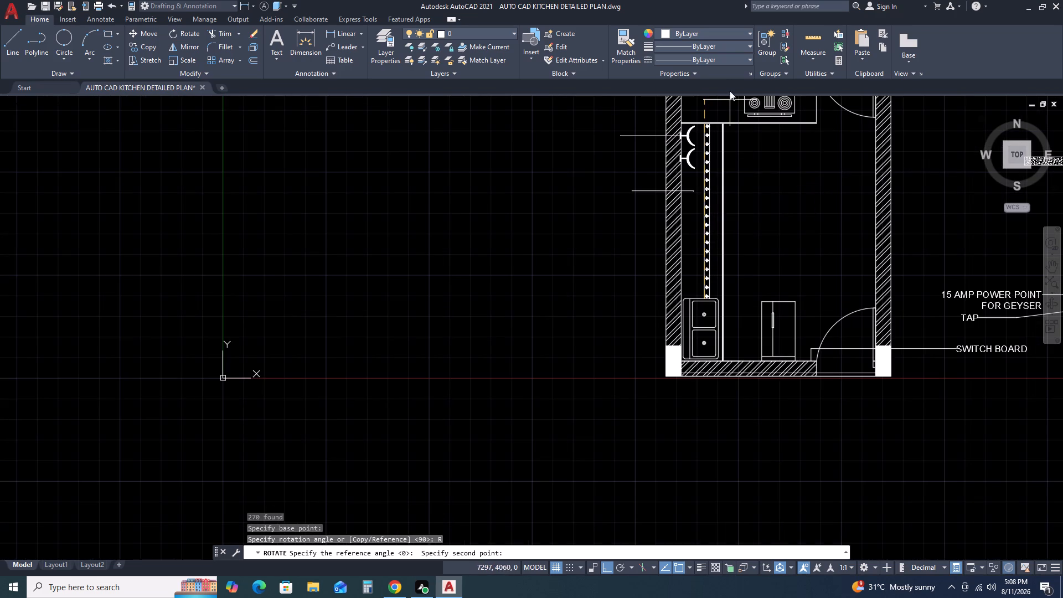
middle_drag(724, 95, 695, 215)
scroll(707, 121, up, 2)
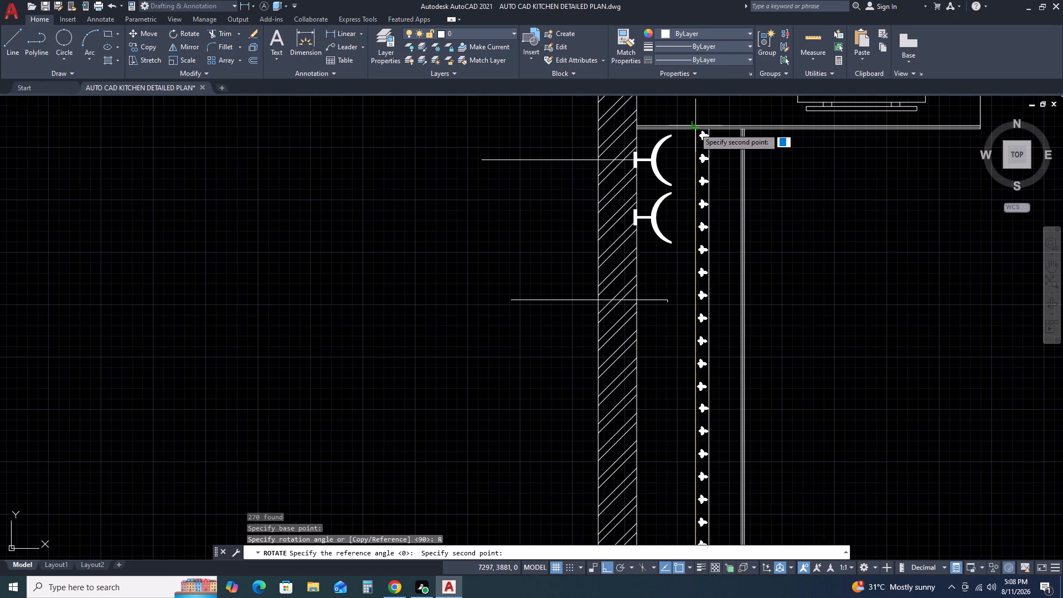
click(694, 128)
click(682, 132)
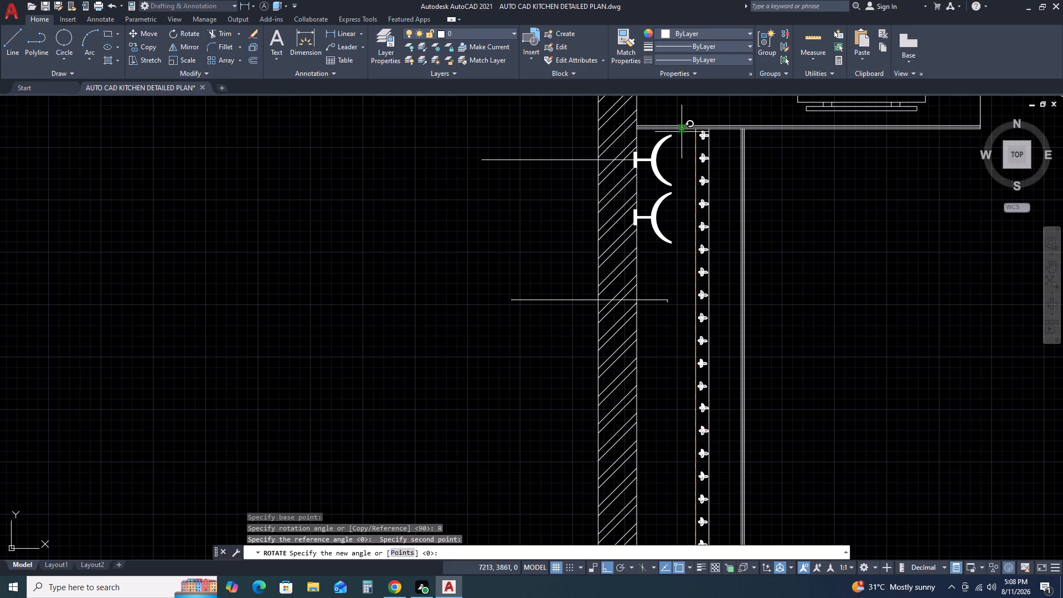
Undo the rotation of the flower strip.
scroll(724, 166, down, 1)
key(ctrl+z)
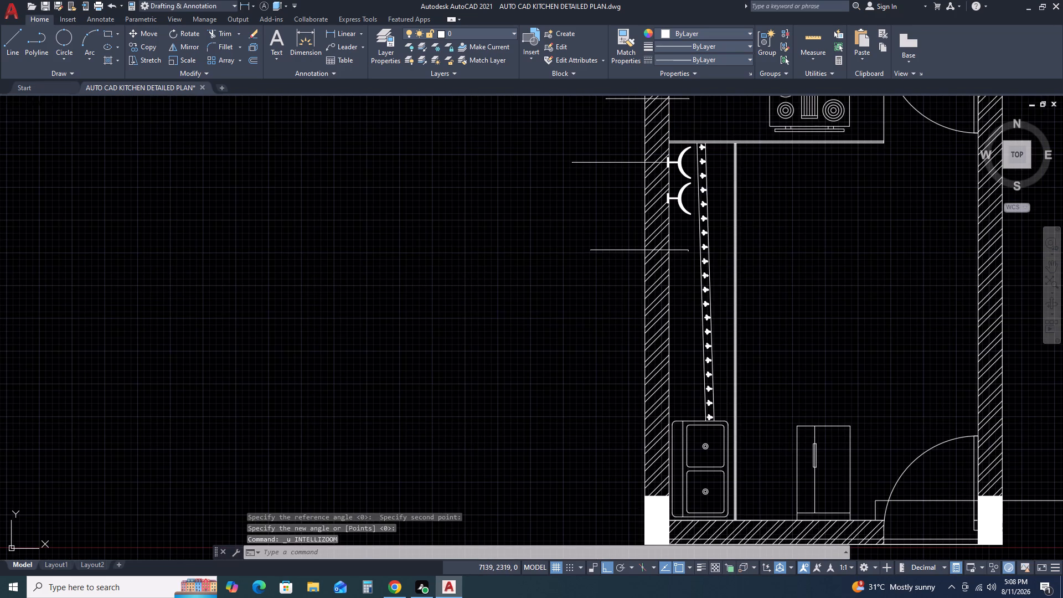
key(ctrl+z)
Delete the two long vertical border lines on either side of the flower row between stove counter and sink.
ctrl+scroll(691, 303, down, 3)
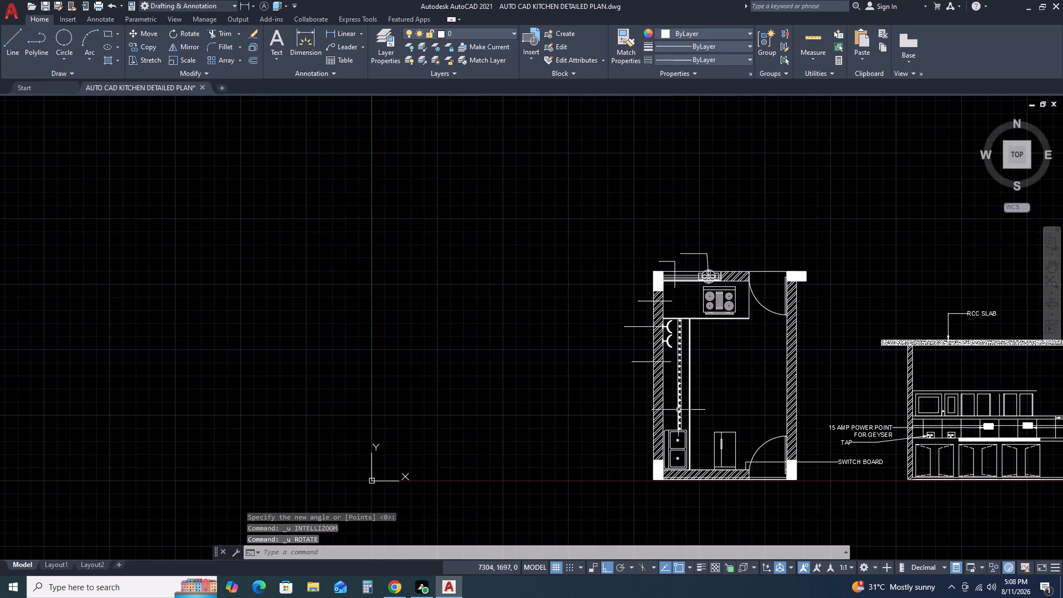
scroll(677, 363, up, 2)
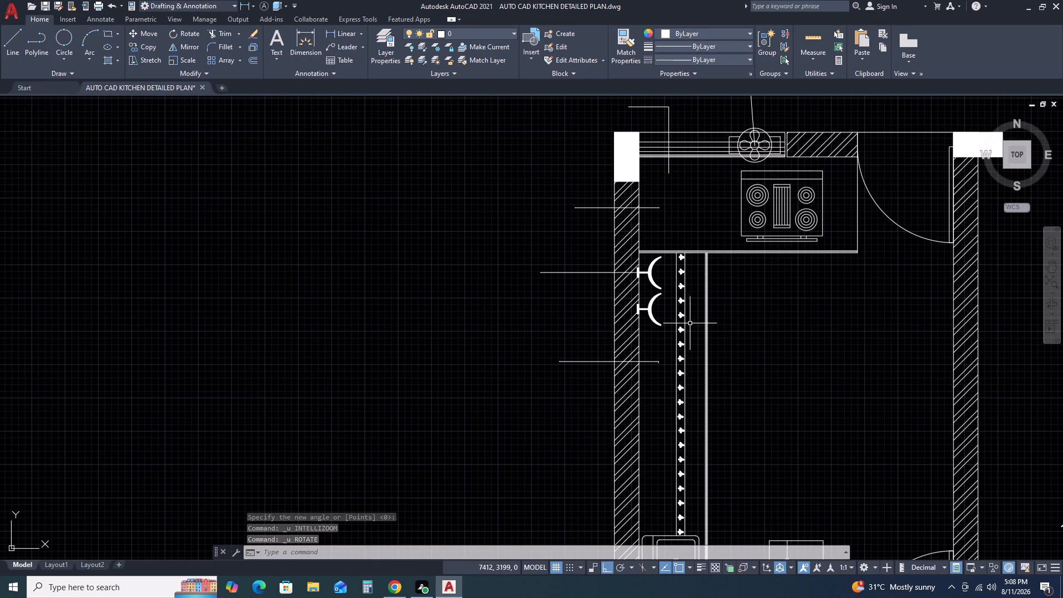
scroll(692, 326, down, 1)
scroll(683, 346, up, 1)
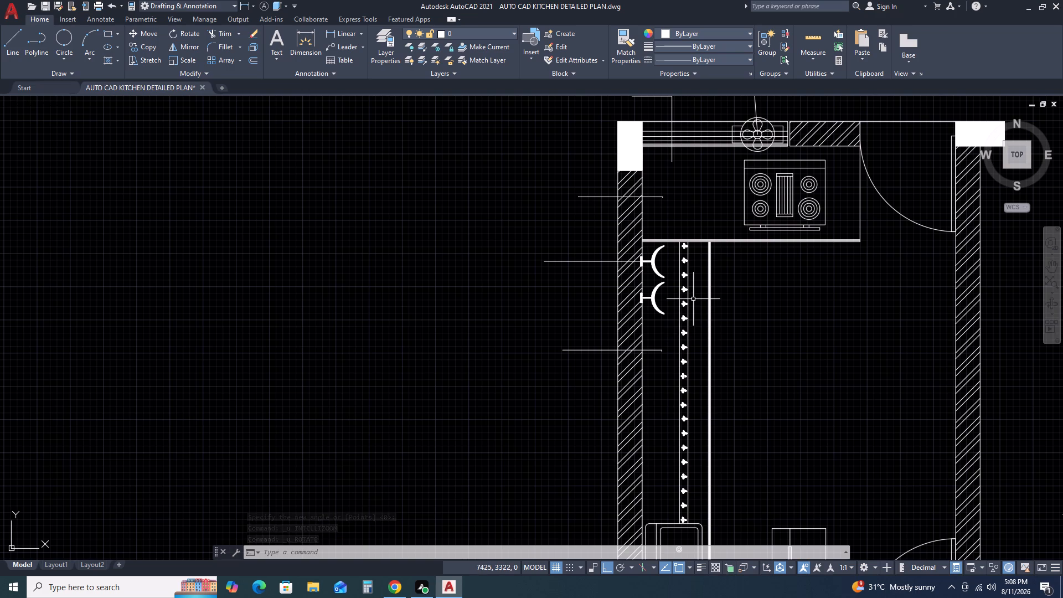
click(680, 251)
key(Delete)
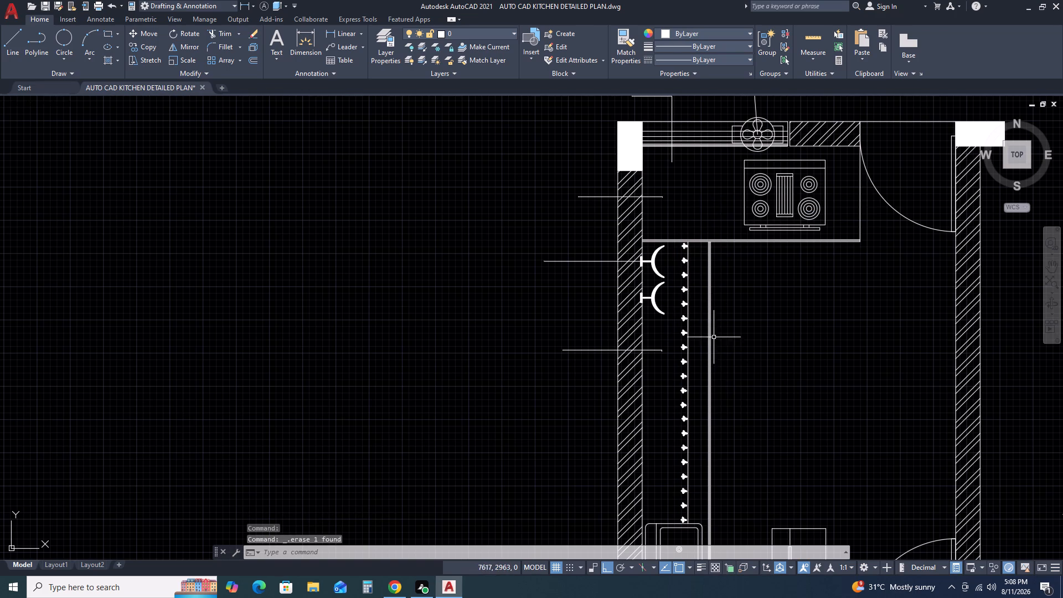
click(689, 293)
key(Delete)
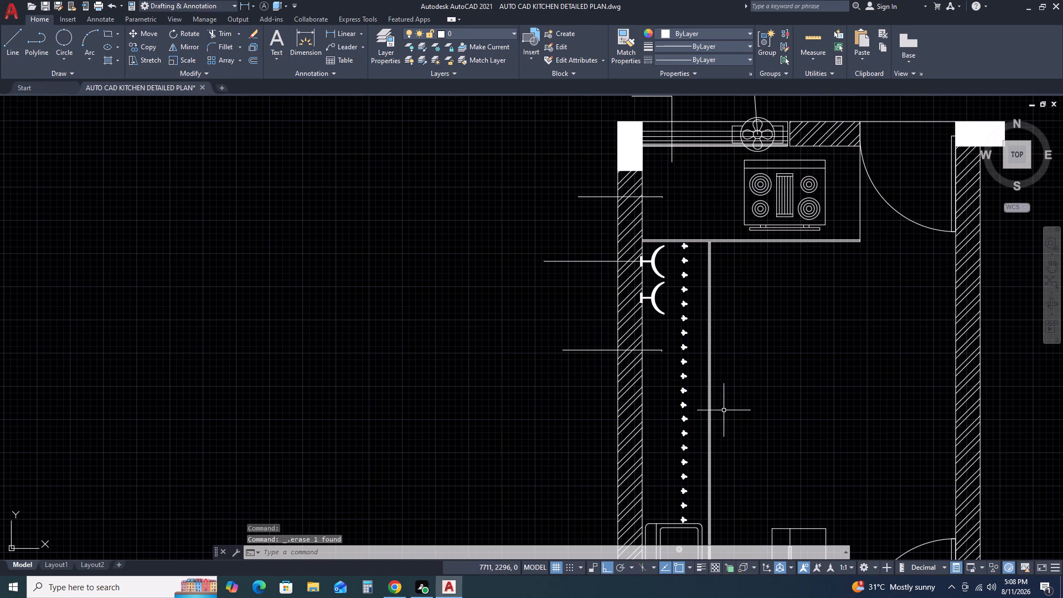
Draw a vertical line about 2638 long on the wall side of the flower row, from the sink's upper edge toward the stove counter.
text(L)
key(space)
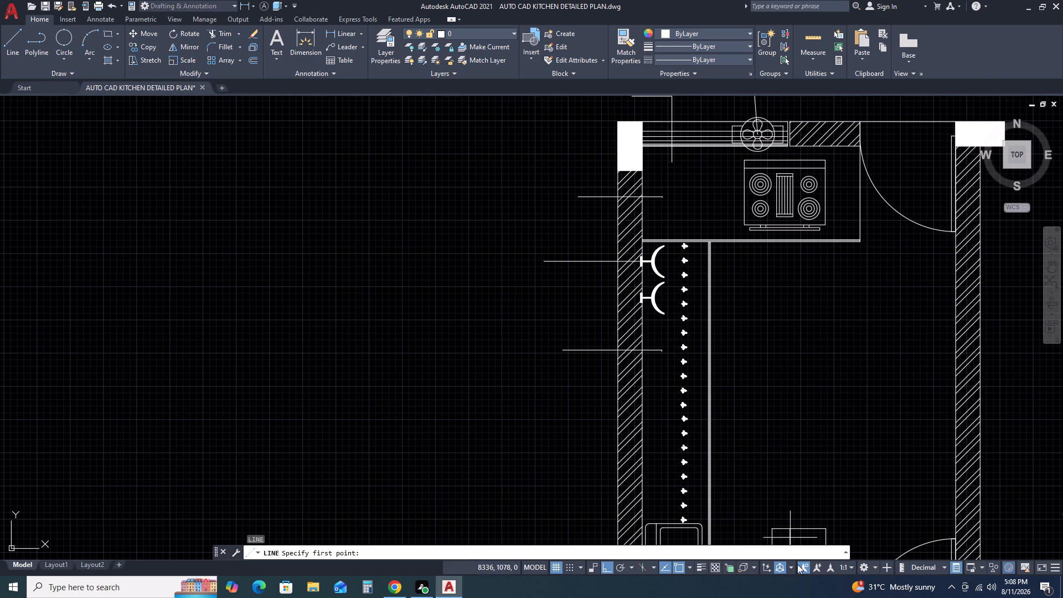
click(674, 522)
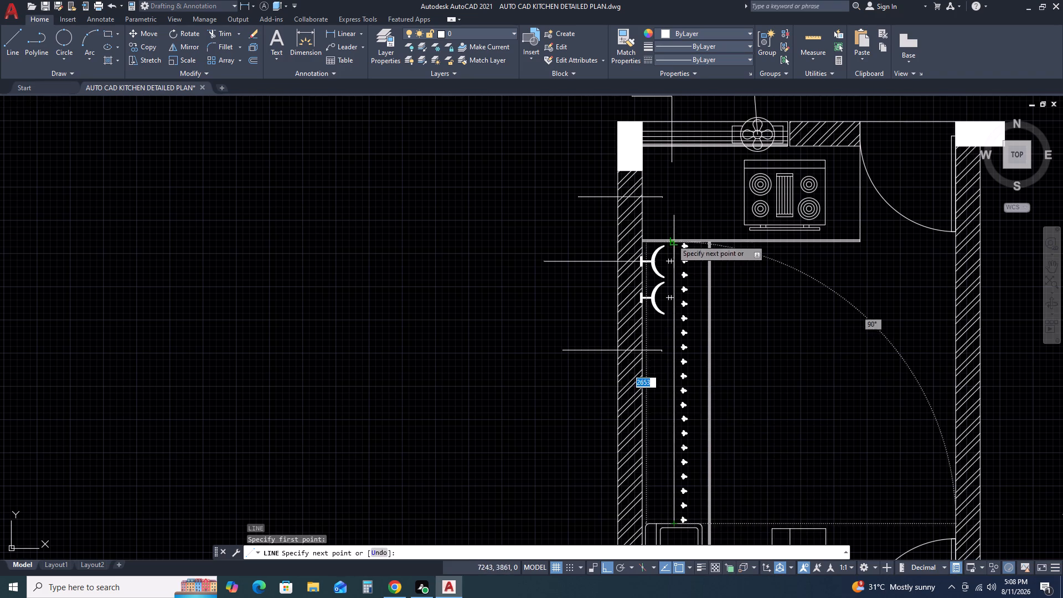
click(674, 244)
key(Escape)
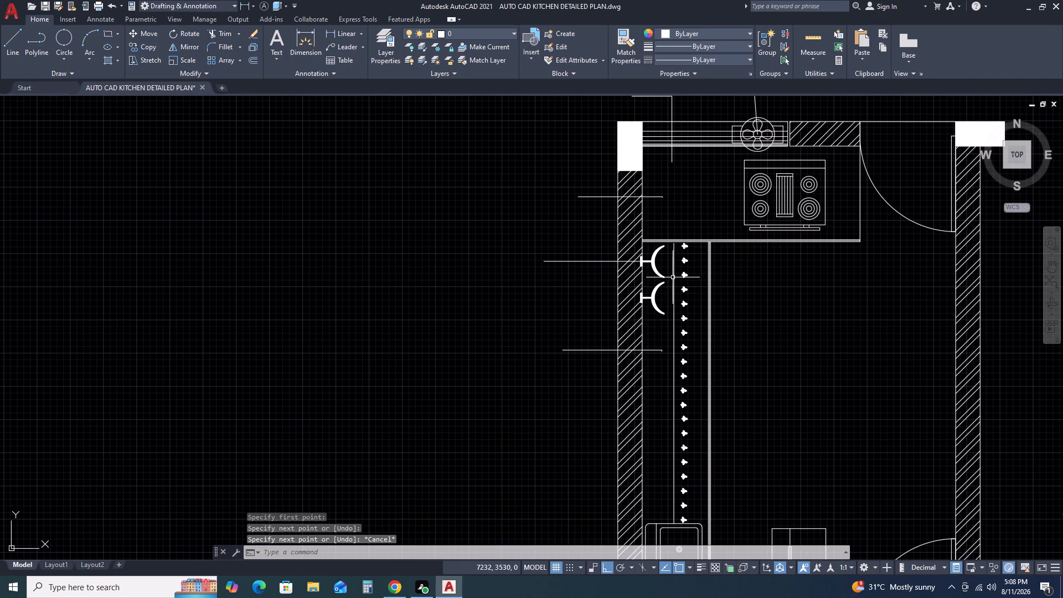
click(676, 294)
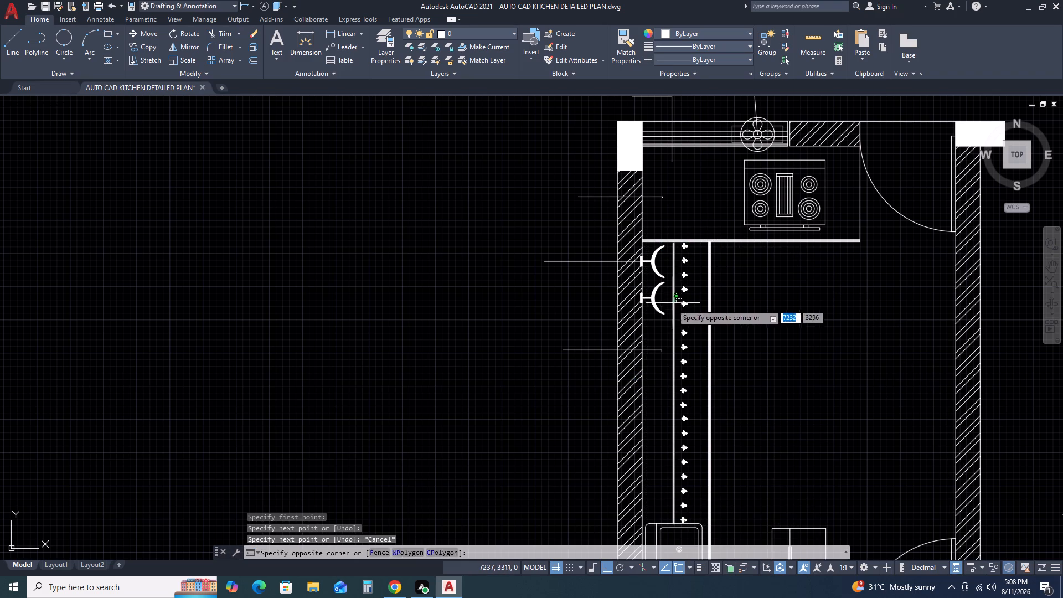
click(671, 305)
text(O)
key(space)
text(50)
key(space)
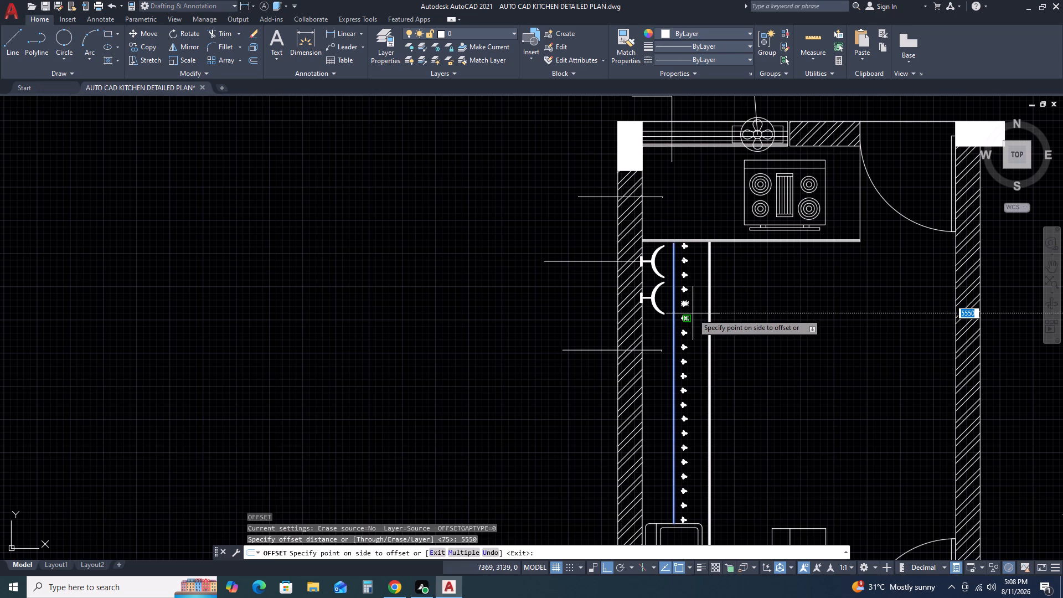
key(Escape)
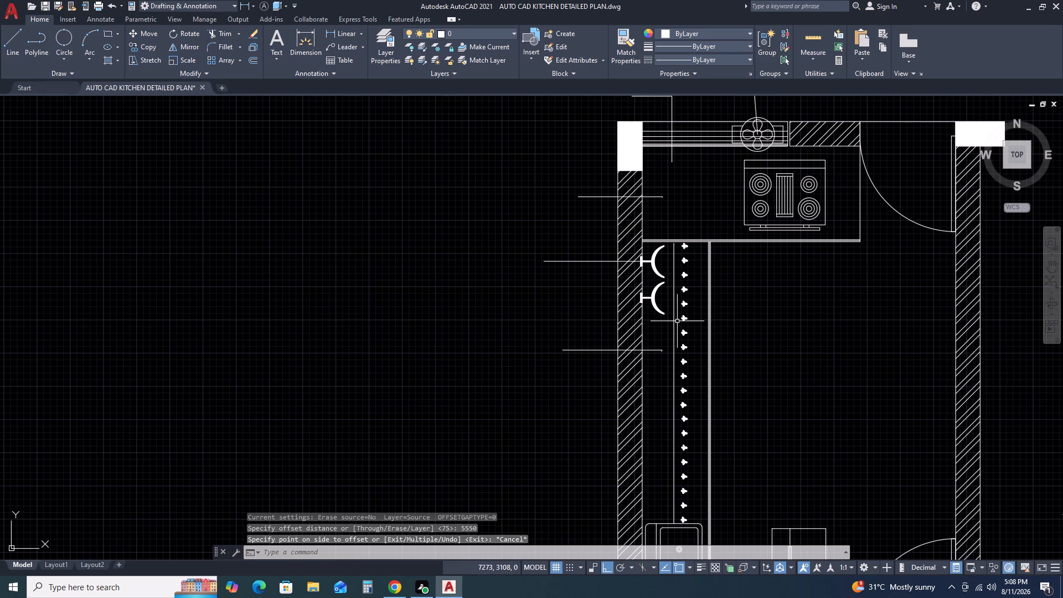
Offset the new vertical line by 50 toward the flower row to form the second border line.
click(677, 321)
click(669, 323)
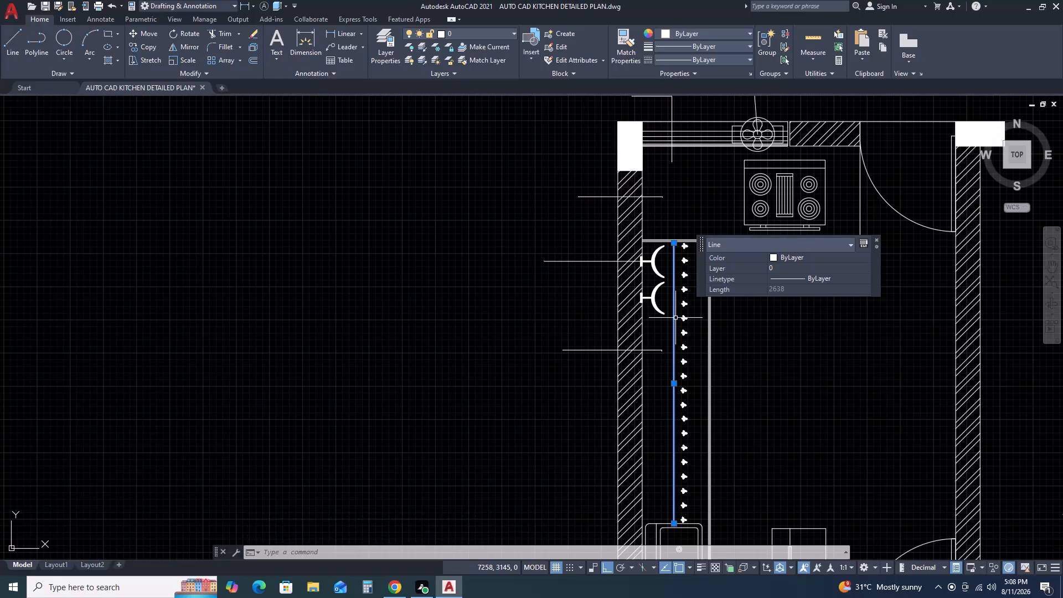
key(o)
key(space)
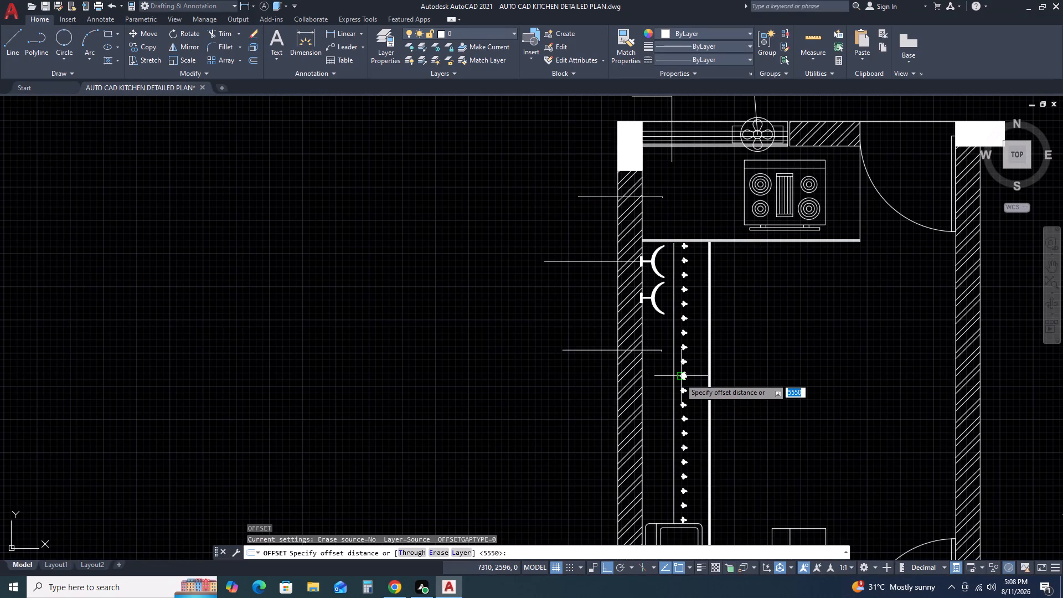
text(50)
key(space)
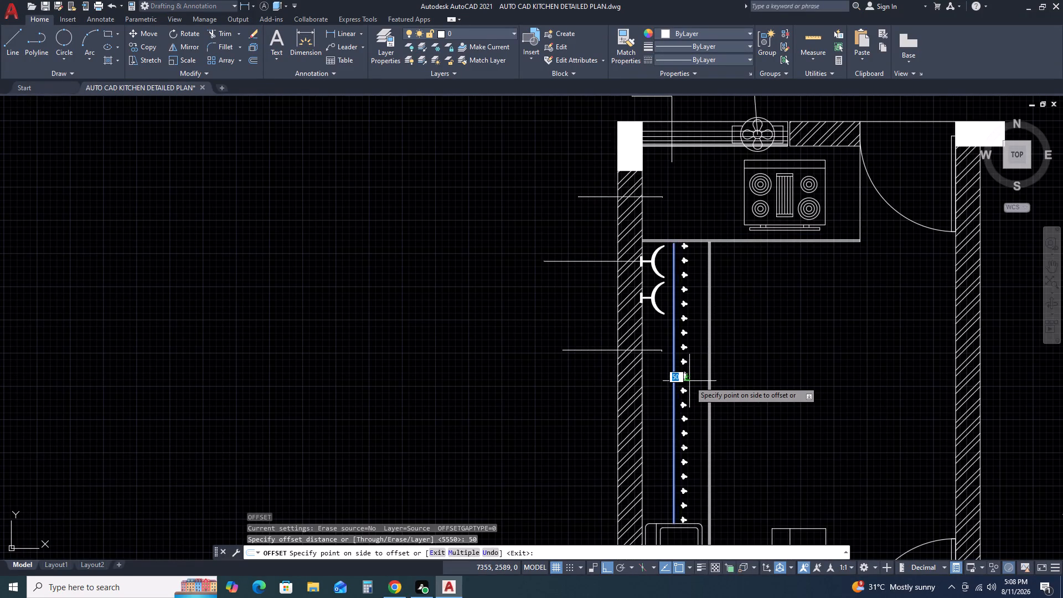
click(689, 381)
middle_drag(804, 416, 723, 339)
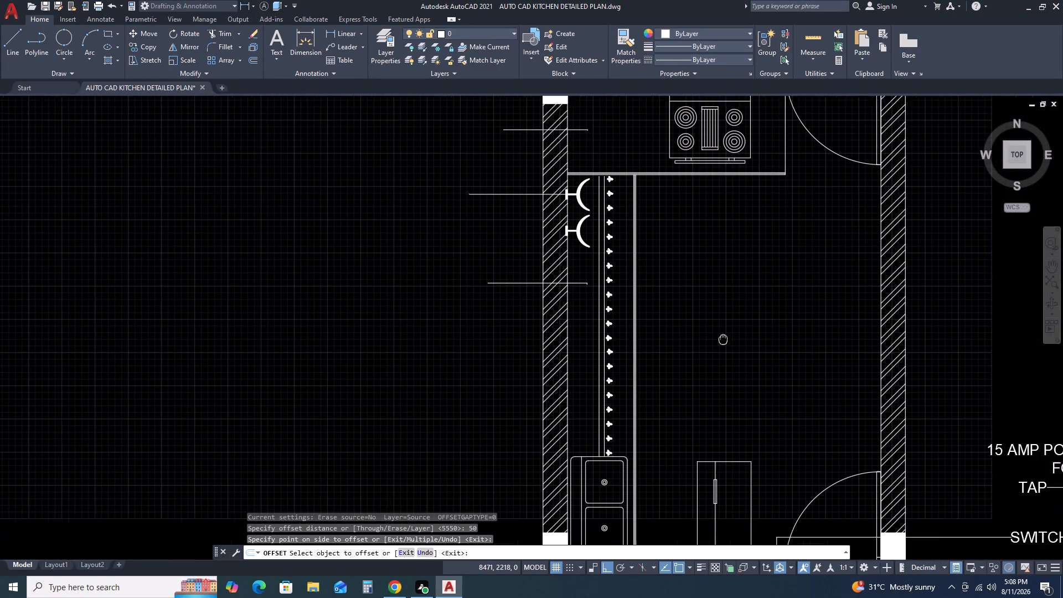
scroll(608, 312, down, 1)
scroll(589, 223, up, 2)
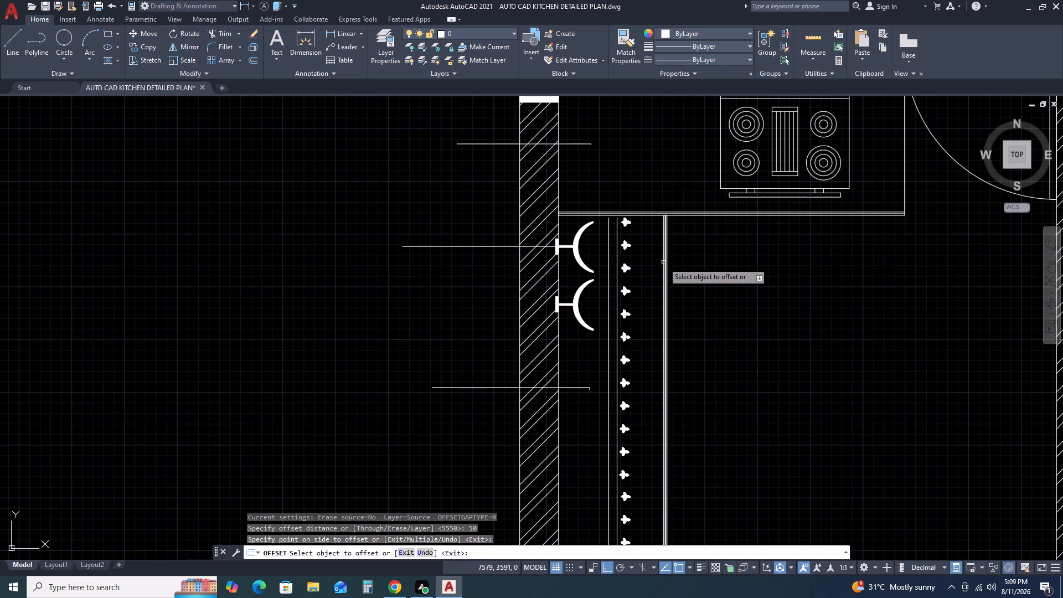
key(Escape)
Extend the upper ends of both vertical border lines to the edge of the stove counter.
text(EX)
key(space)
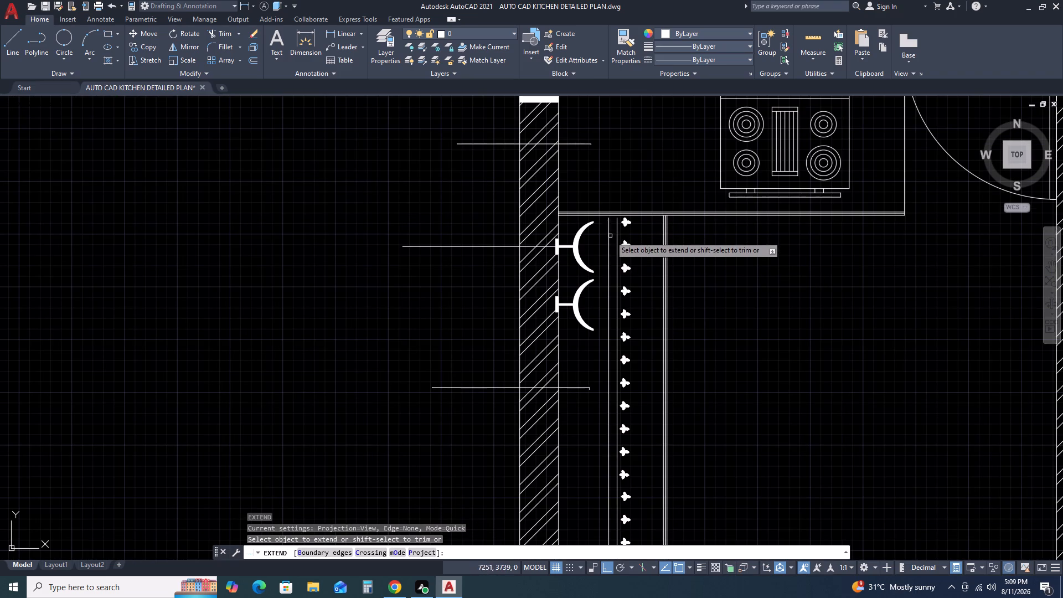
click(602, 234)
click(622, 232)
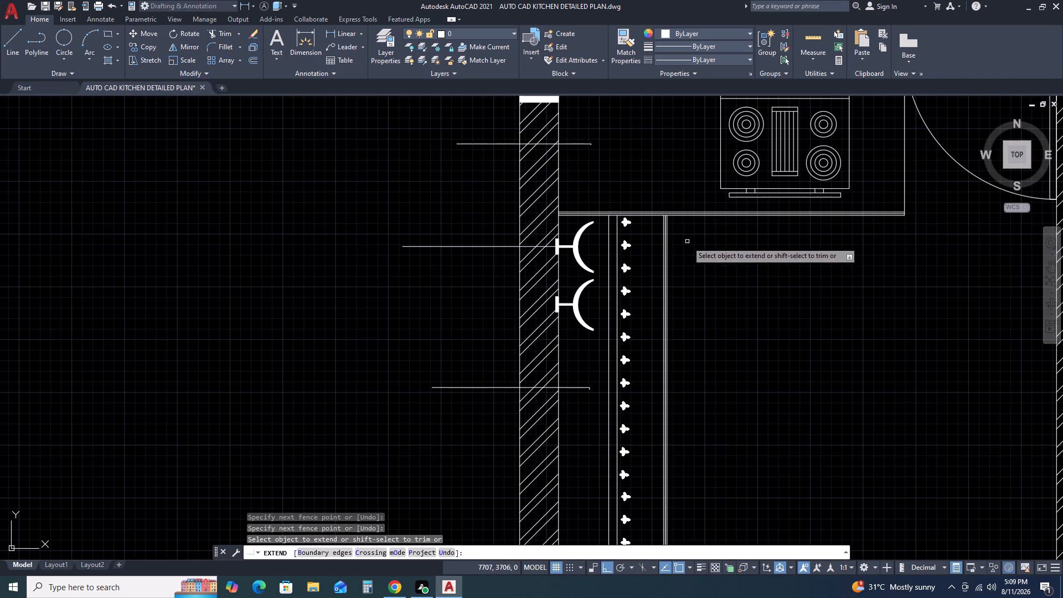
scroll(689, 244, down, 1)
middle_drag(756, 360, 719, 261)
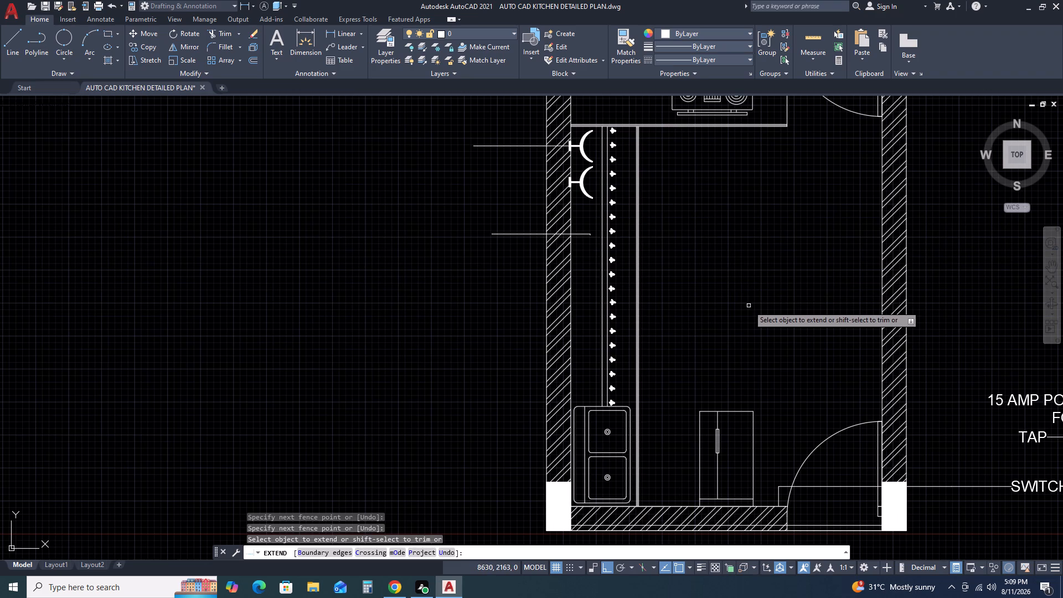
key(Escape)
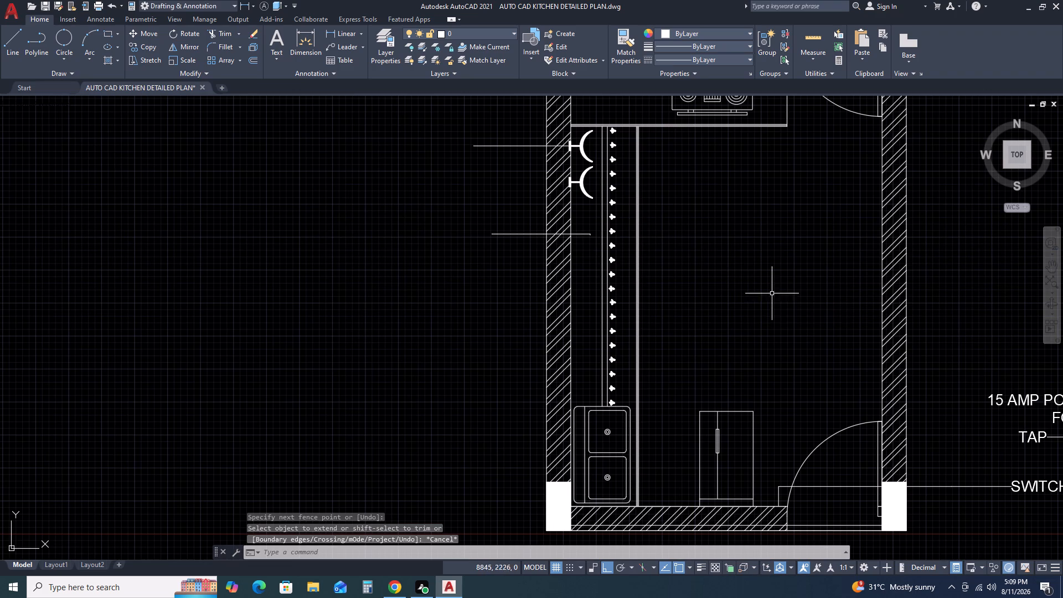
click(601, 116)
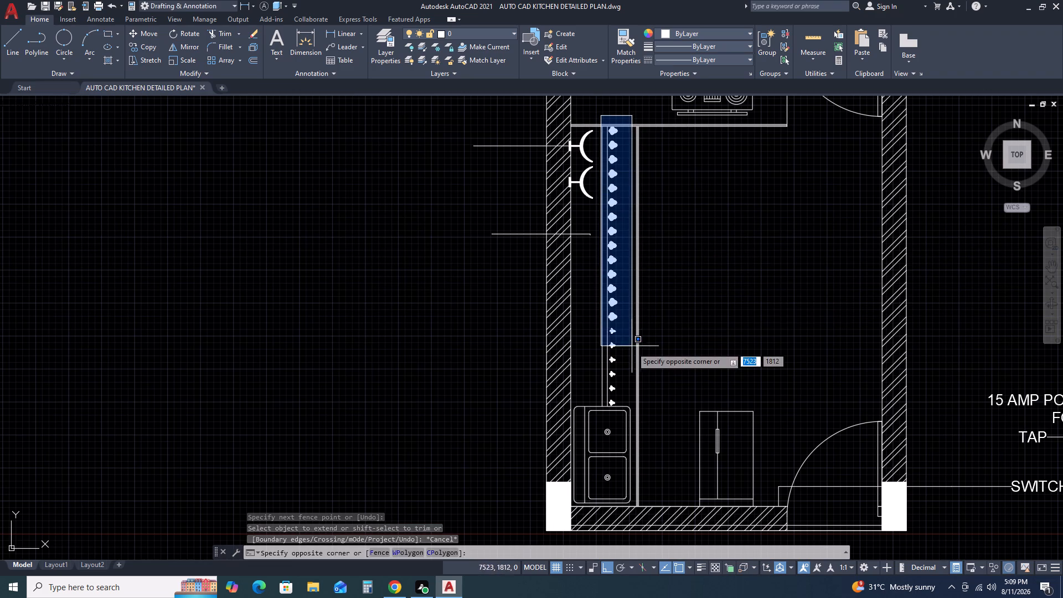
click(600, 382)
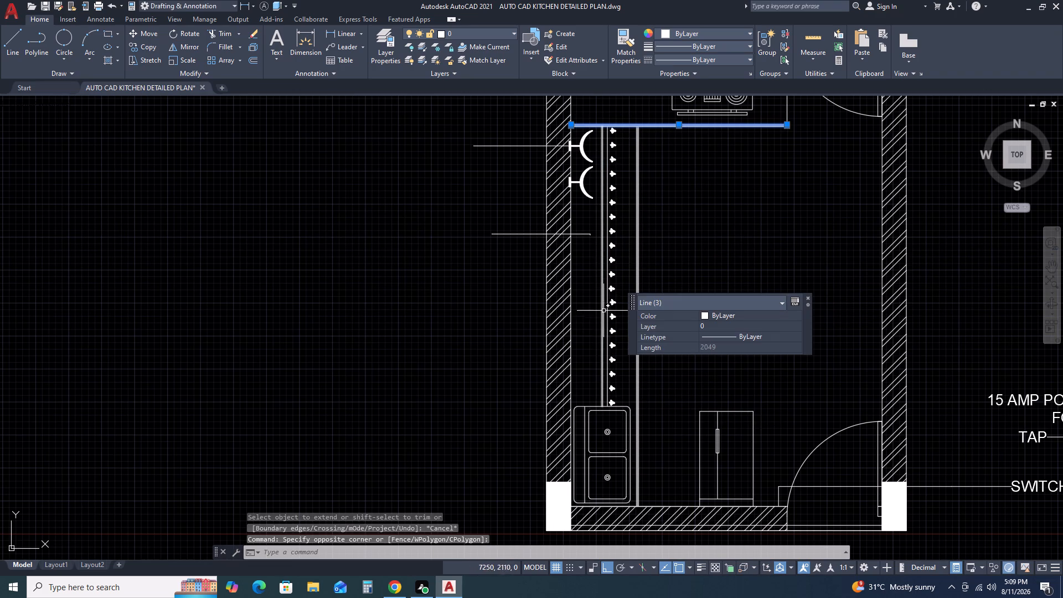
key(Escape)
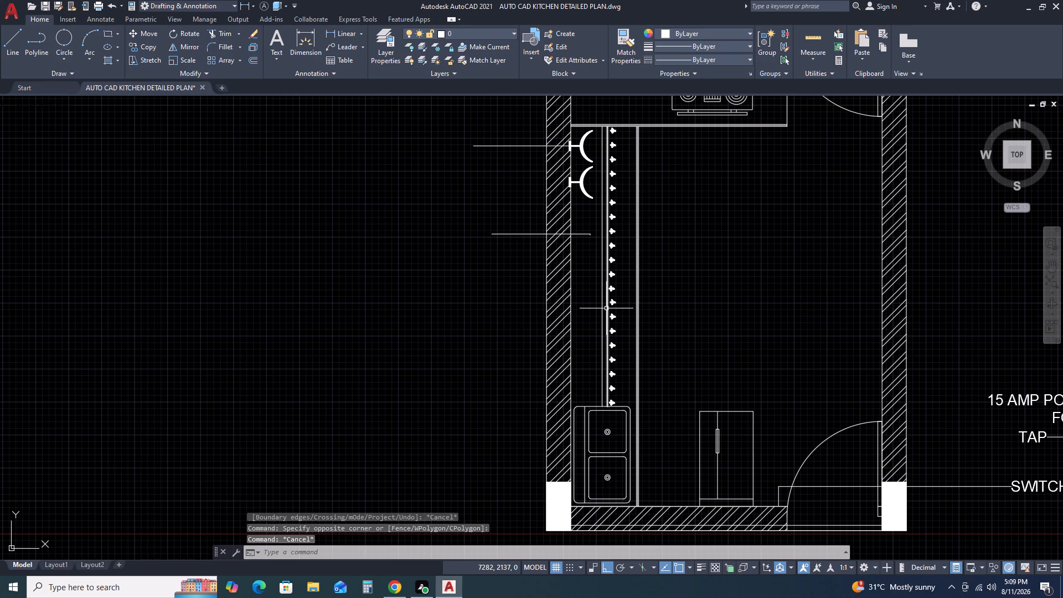
Move the whole vertical row of flowers, down to the last one above the sink, horizontally toward the wall, onto the border strip.
scroll(612, 128, up, 4)
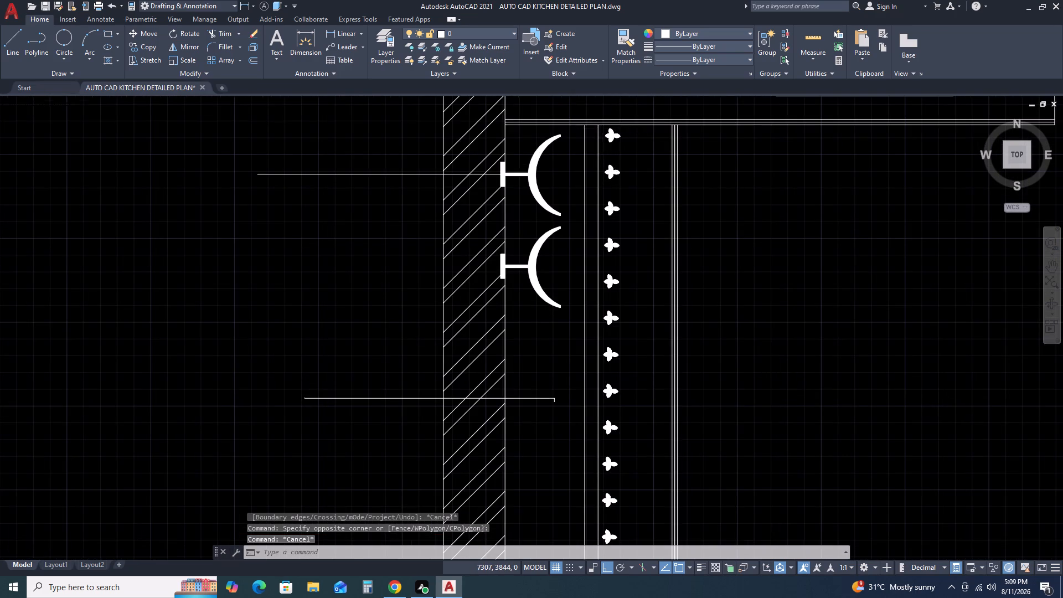
click(602, 127)
scroll(605, 182, down, 2)
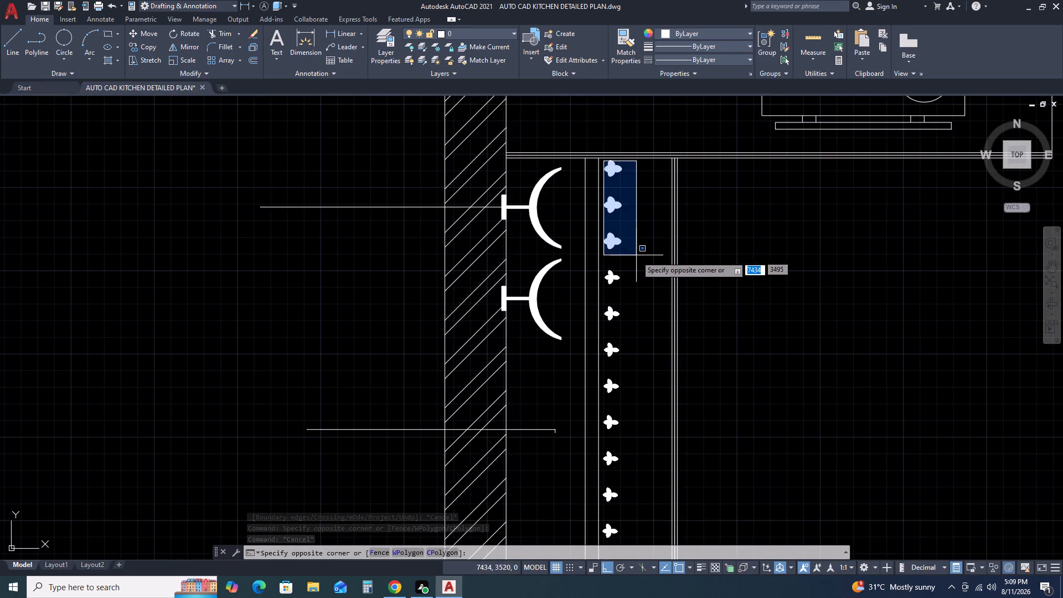
scroll(639, 262, down, 2)
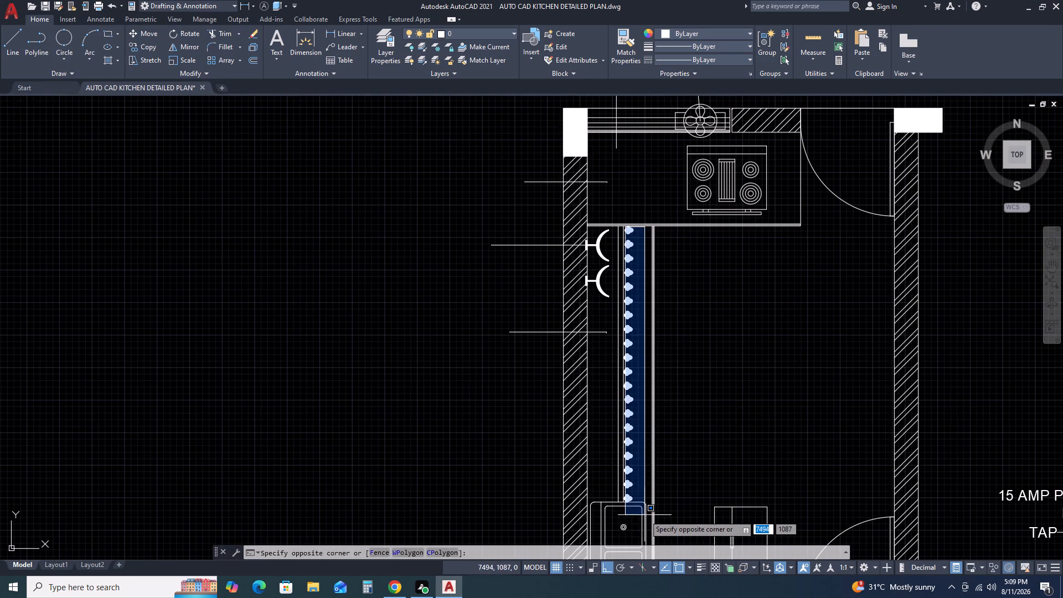
scroll(644, 515, up, 2)
click(624, 472)
scroll(600, 476, up, 1)
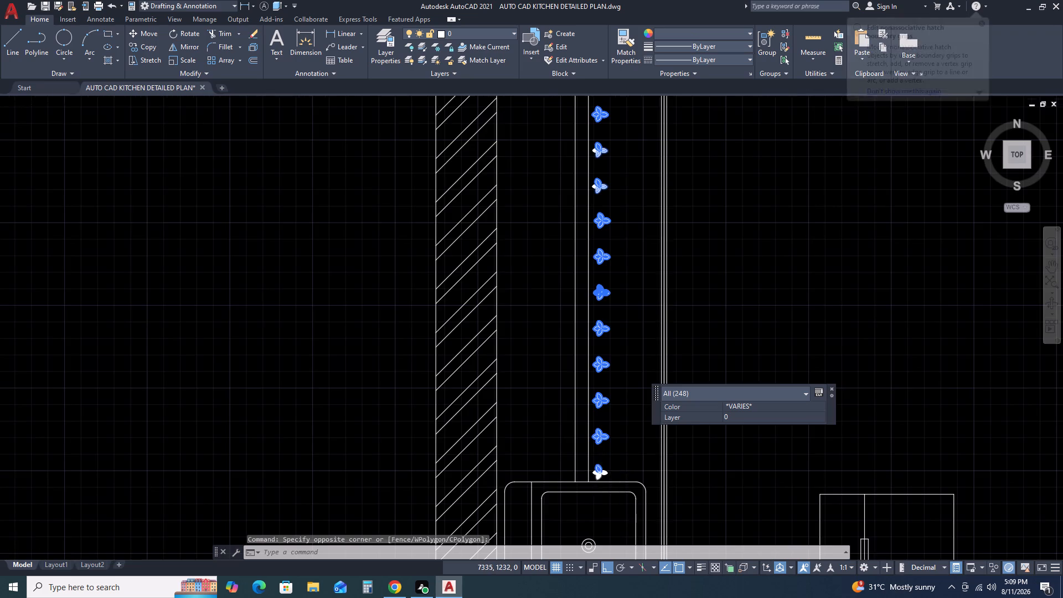
scroll(600, 476, up, 2)
click(657, 435)
click(571, 484)
scroll(638, 472, down, 2)
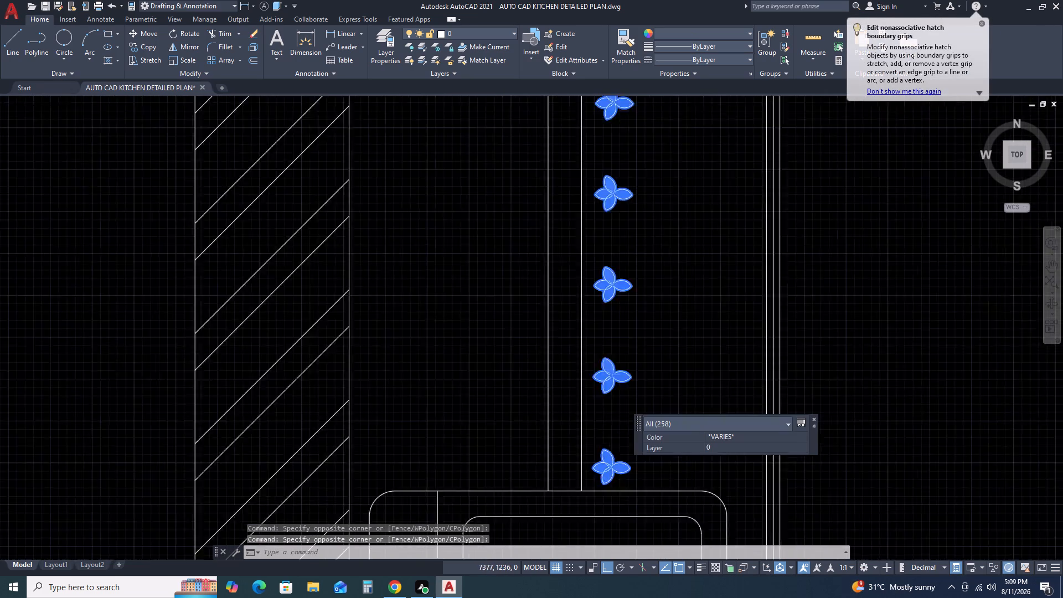
scroll(693, 234, down, 3)
middle_drag(732, 295, 732, 310)
middle_drag(729, 342, 729, 356)
middle_click(729, 365)
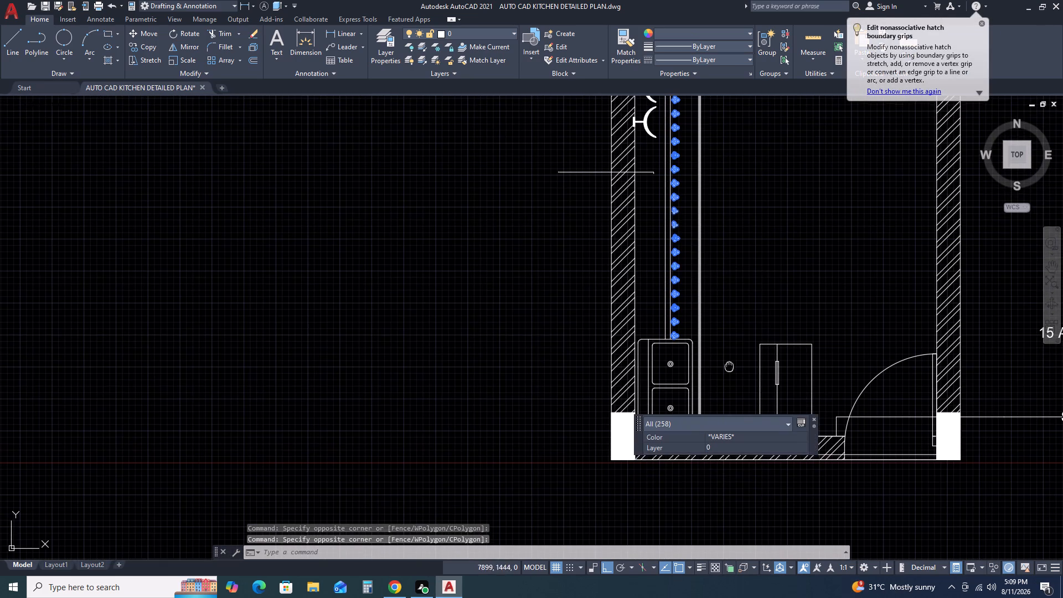
scroll(688, 258, down, 2)
scroll(695, 152, up, 2)
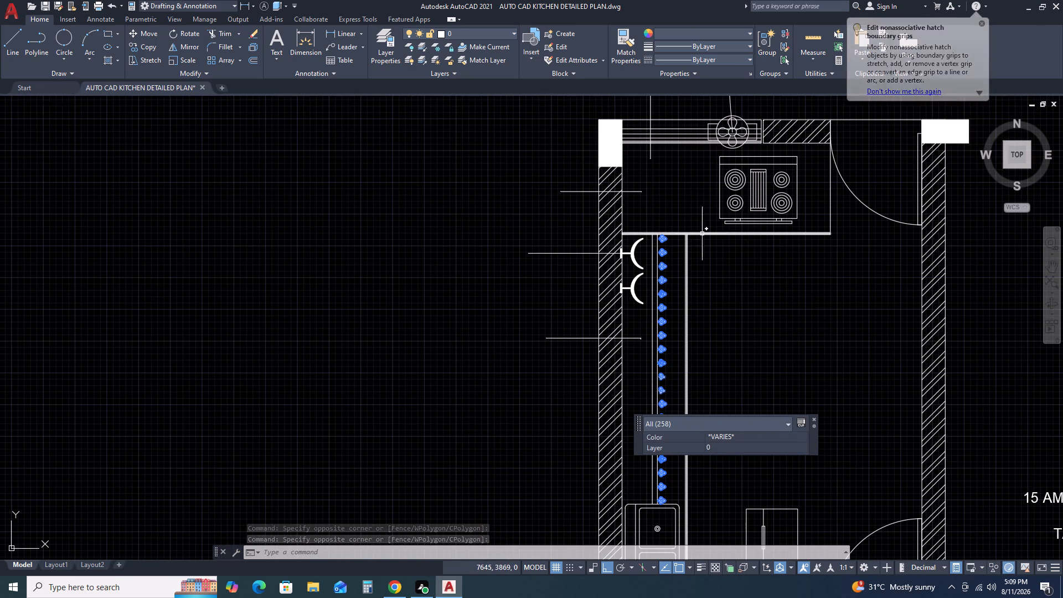
text(M)
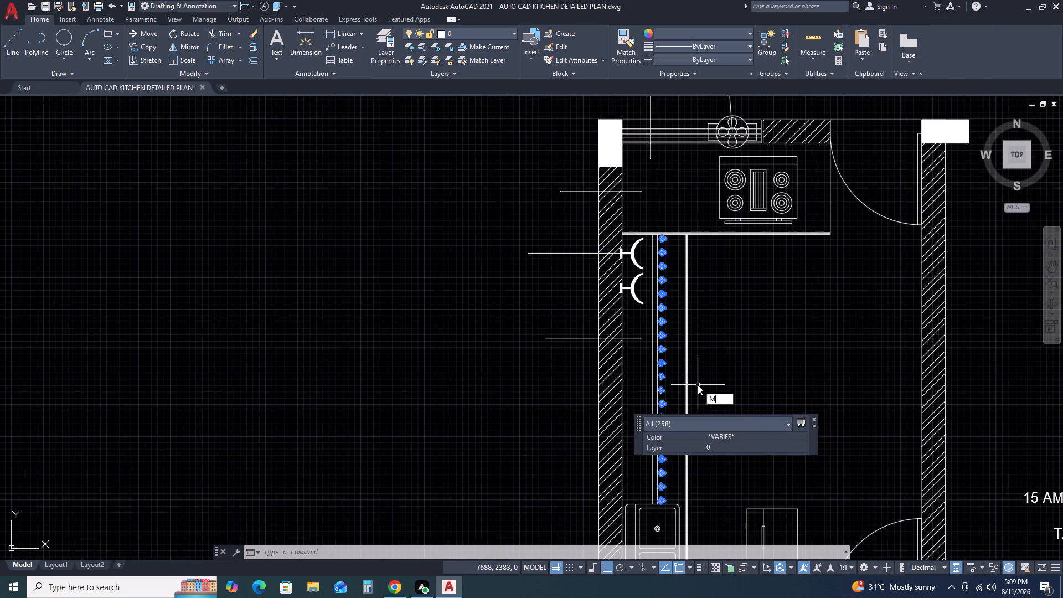
key(space)
scroll(664, 522, up, 3)
scroll(653, 442, up, 4)
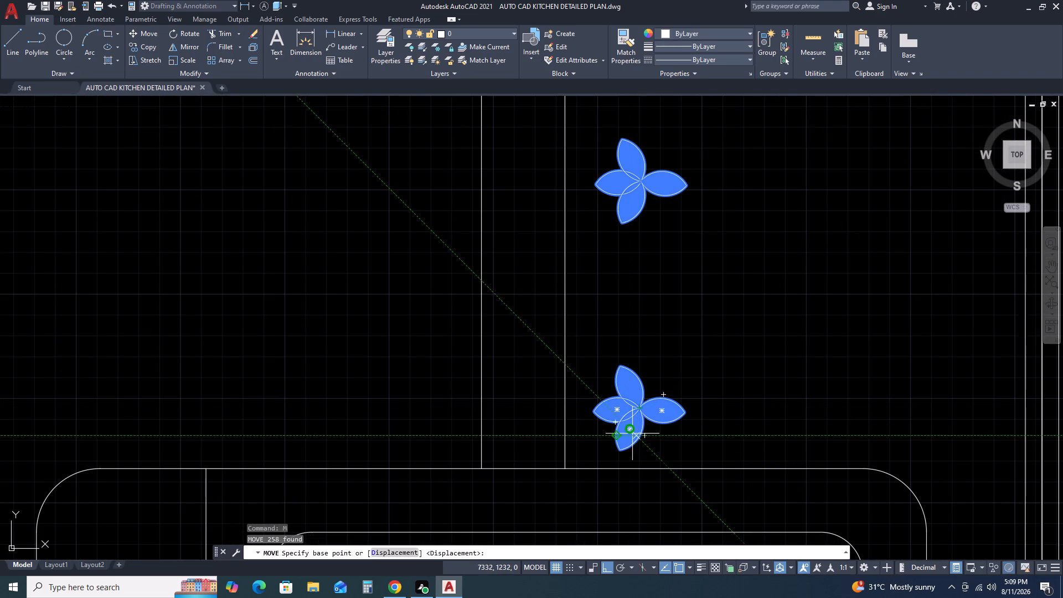
click(631, 430)
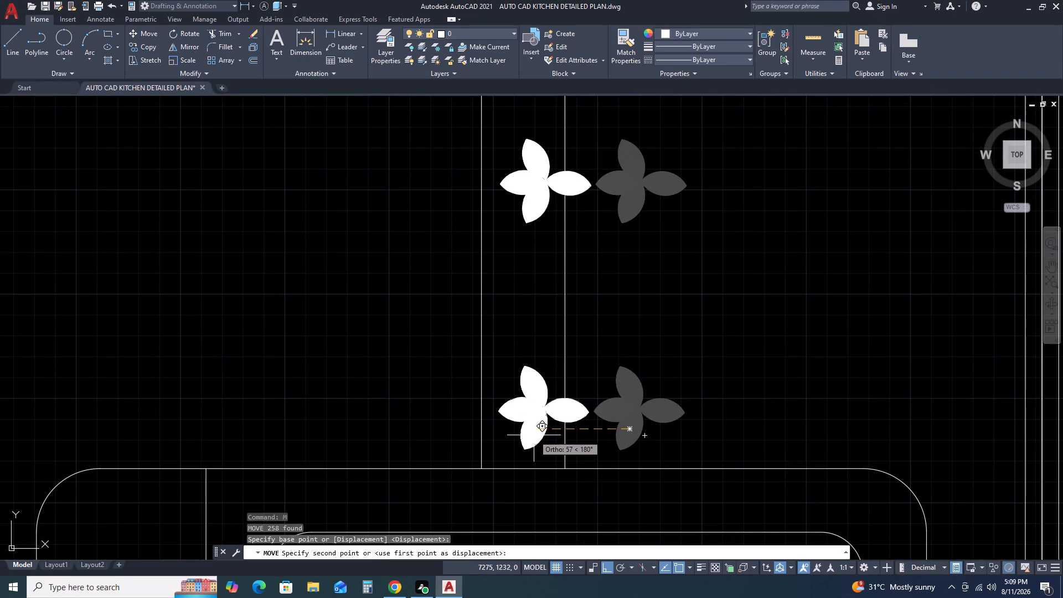
click(518, 437)
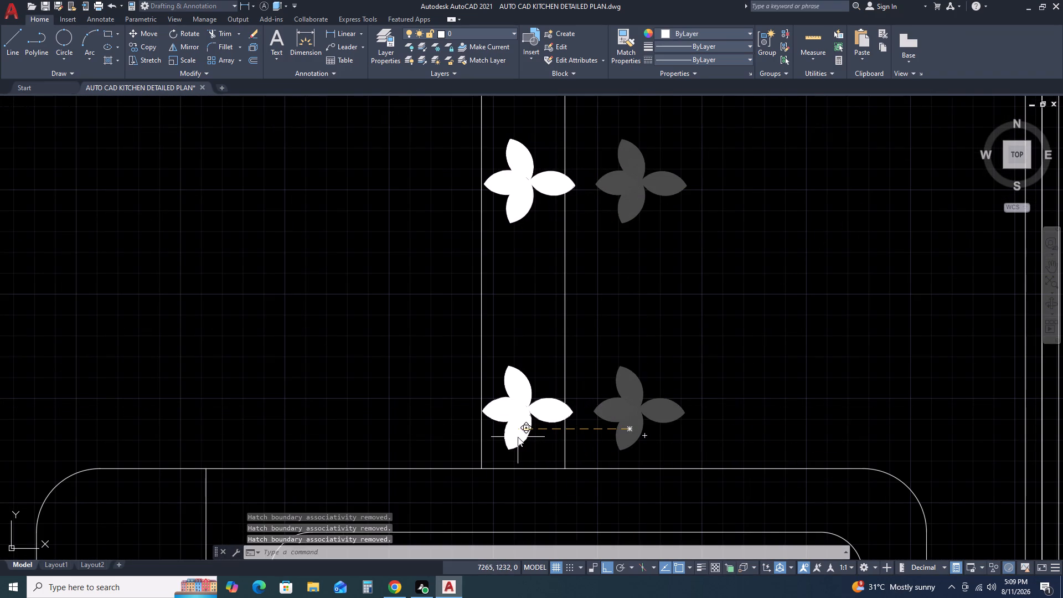
Delete the two stray duplicate flowers lying outside the border lines midway along the strip.
scroll(568, 415, down, 5)
scroll(547, 183, up, 3)
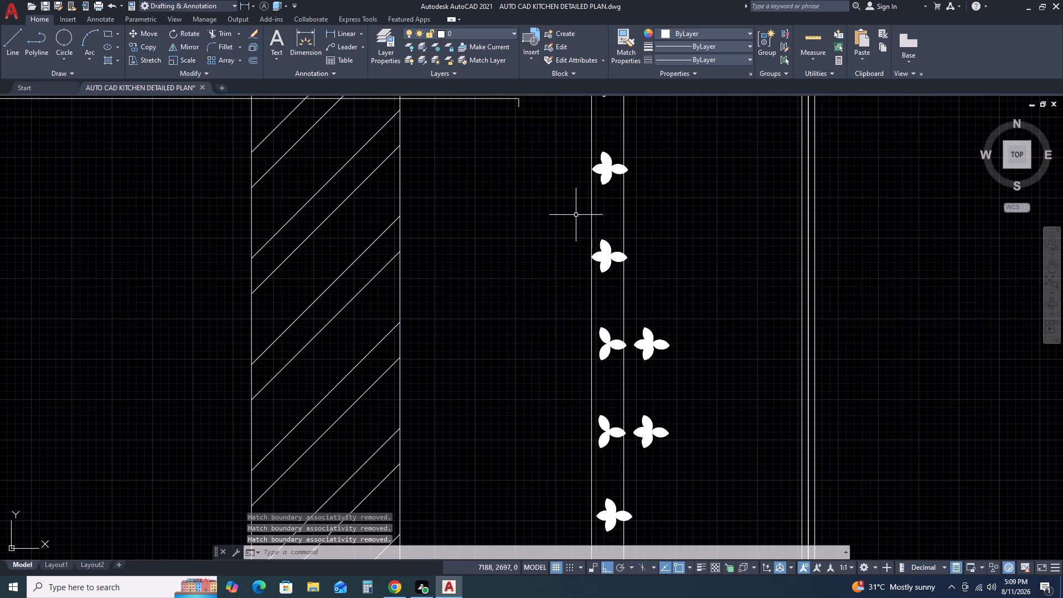
click(680, 325)
click(648, 452)
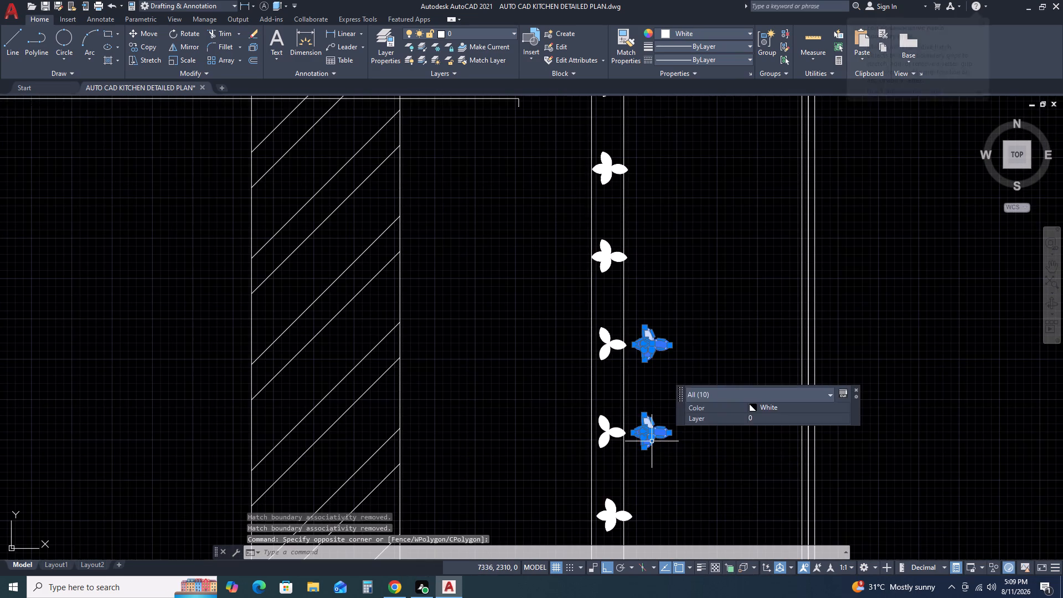
key(Delete)
Move the top five flowers of the strip about 12 horizontally toward the wall, centring them between the border lines.
scroll(651, 399, down, 3)
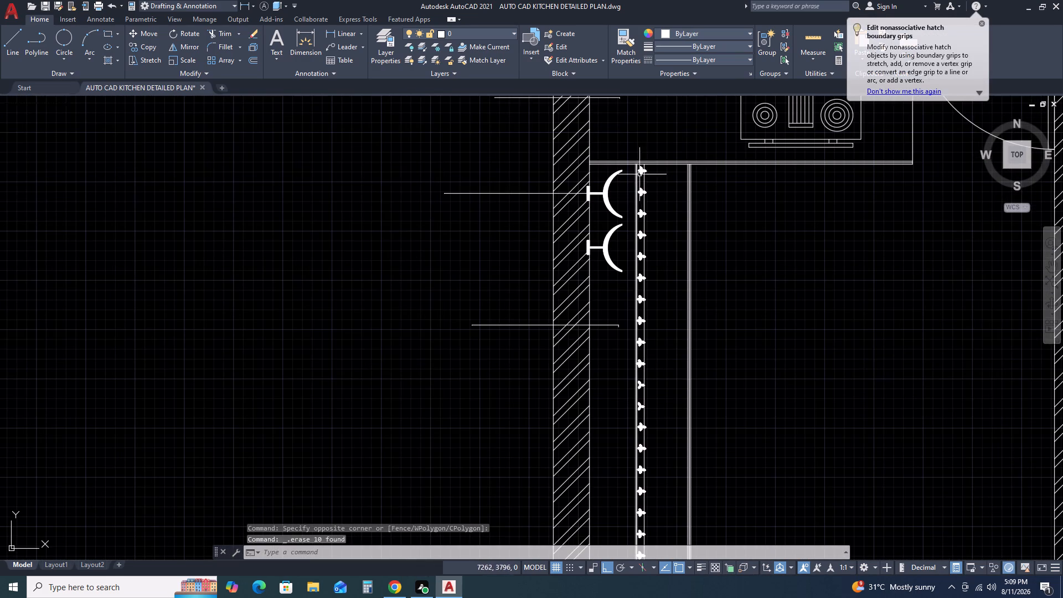
scroll(637, 168, up, 3)
drag(613, 163, 620, 162)
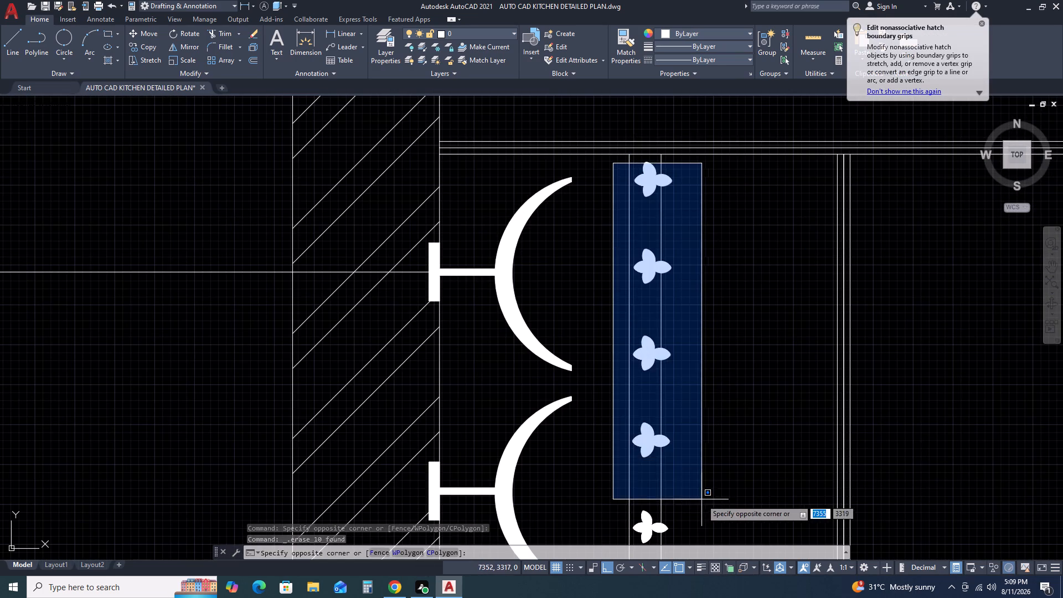
scroll(701, 499, down, 2)
middle_drag(701, 527, 703, 446)
click(708, 456)
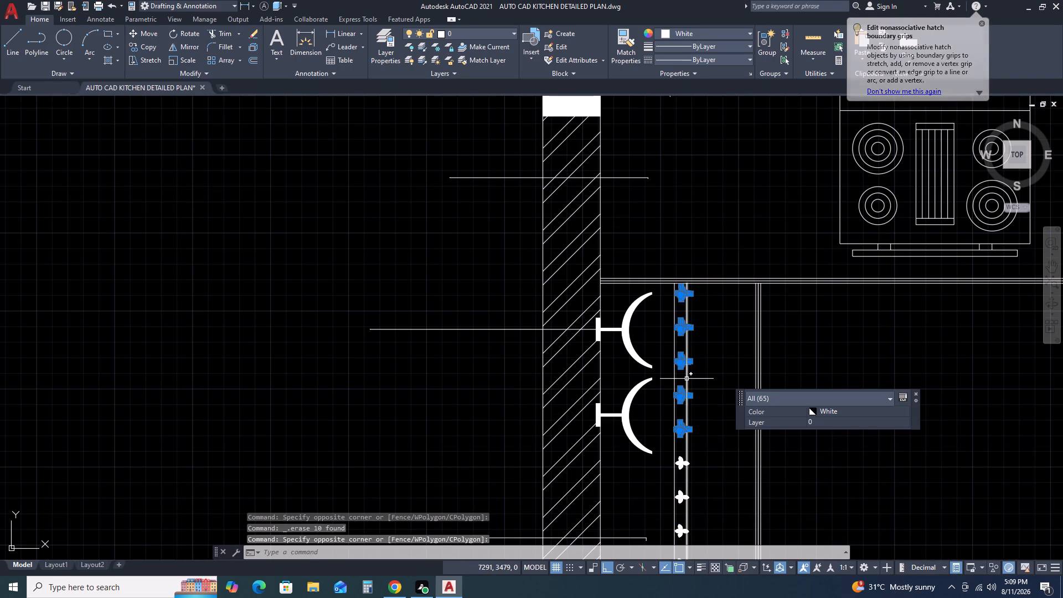
text(M)
key(space)
scroll(701, 369, up, 2)
click(701, 369)
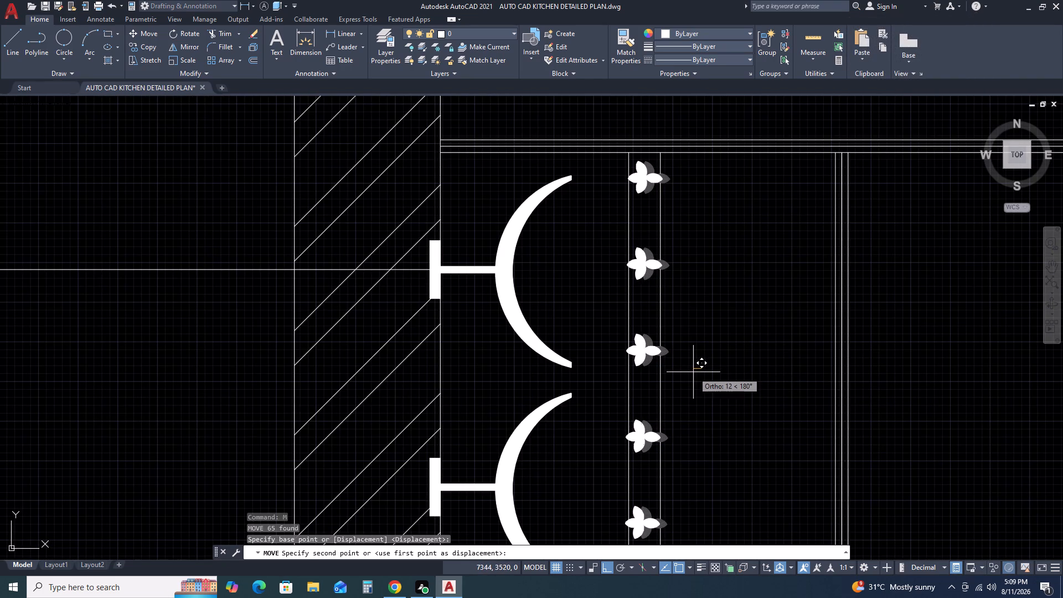
click(693, 372)
key(Escape)
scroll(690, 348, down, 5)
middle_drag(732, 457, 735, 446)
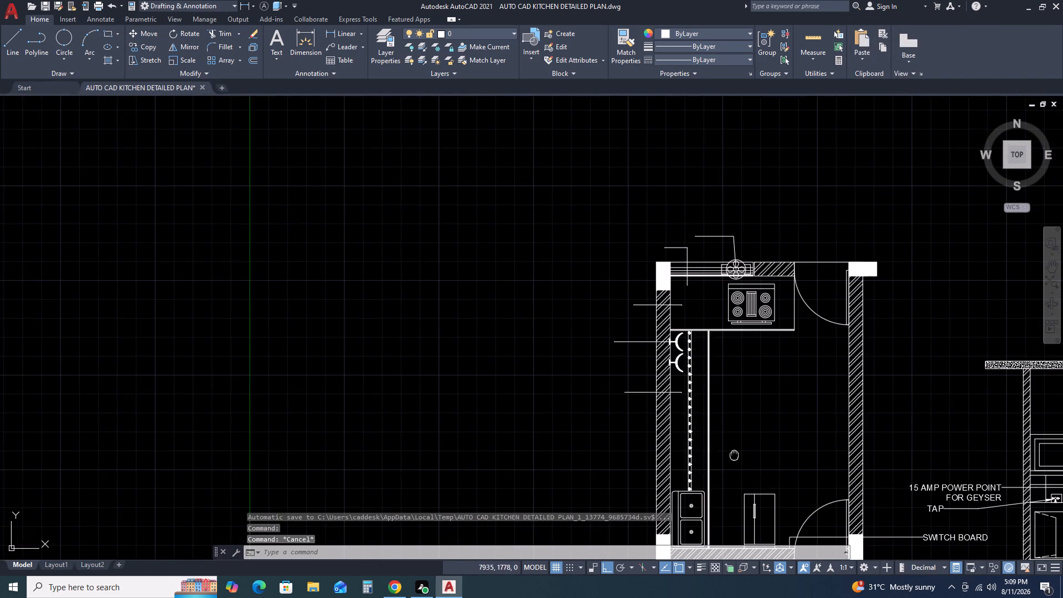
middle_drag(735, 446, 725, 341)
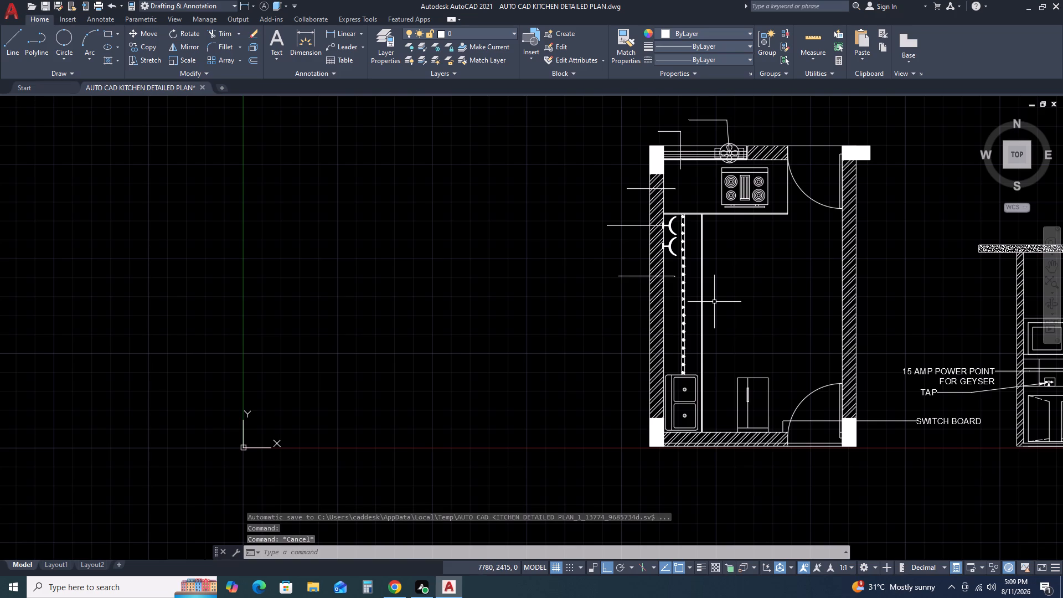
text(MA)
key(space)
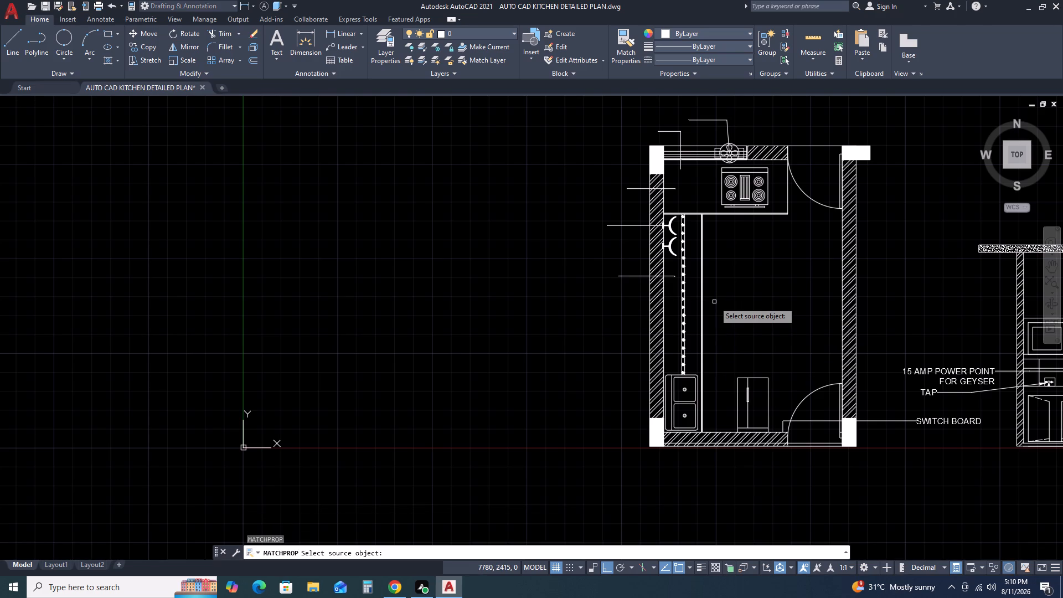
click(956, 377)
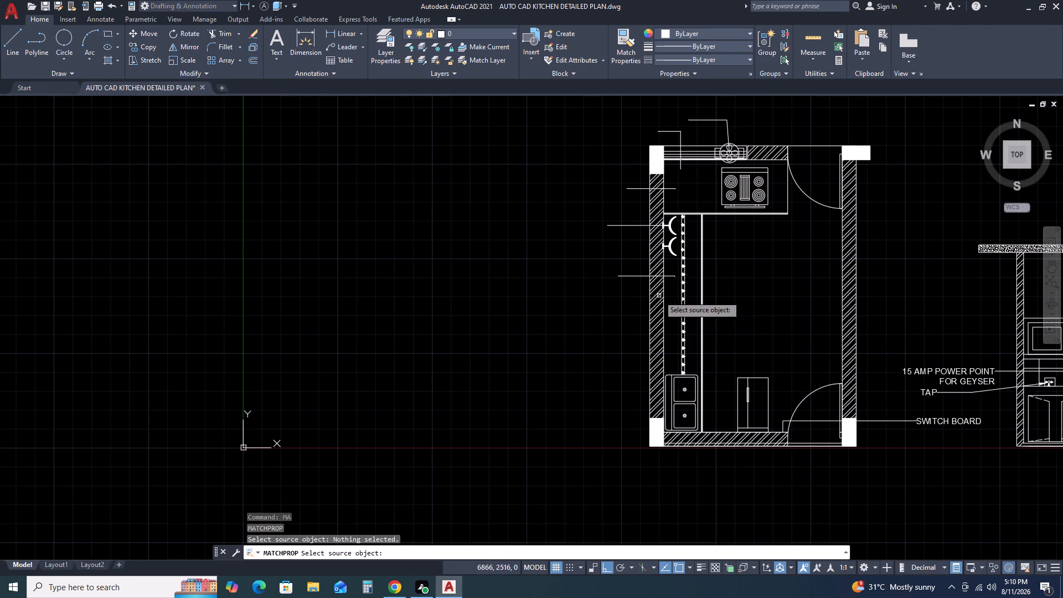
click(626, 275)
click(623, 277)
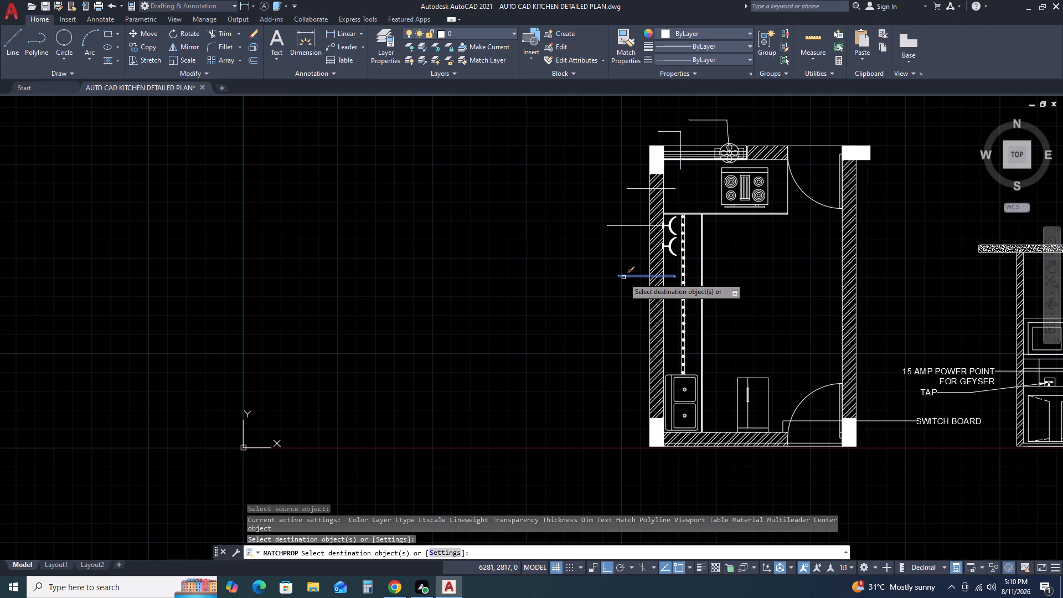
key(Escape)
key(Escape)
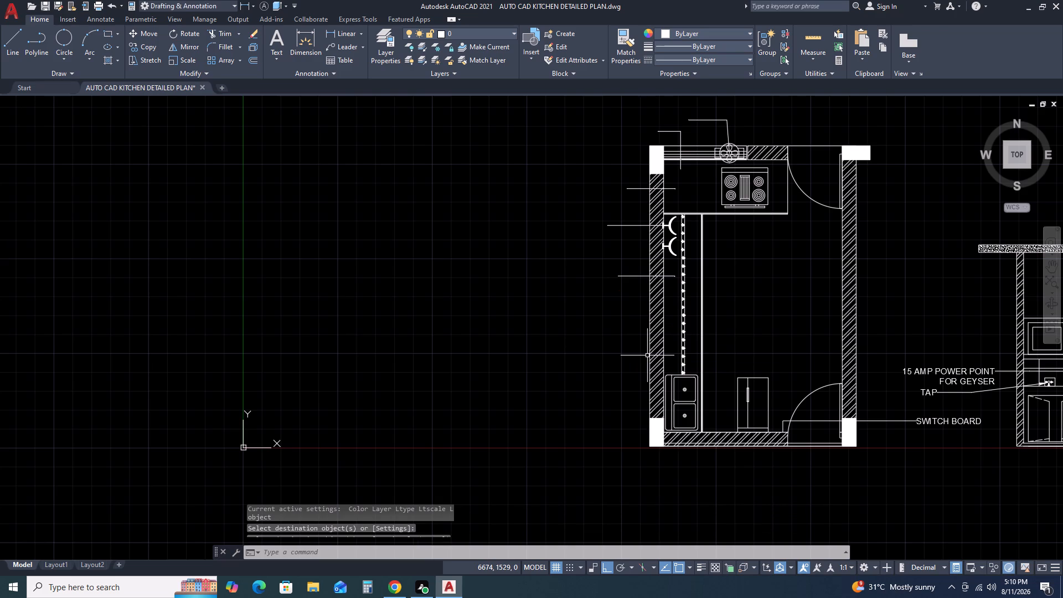
Match the properties of the 15 AMP POWER POINT FOR GEYSER leader onto the plan's mixer, overhead cabinet, chopping counter, heat proof counter and exhaust fan leaders.
text(MA)
key(space)
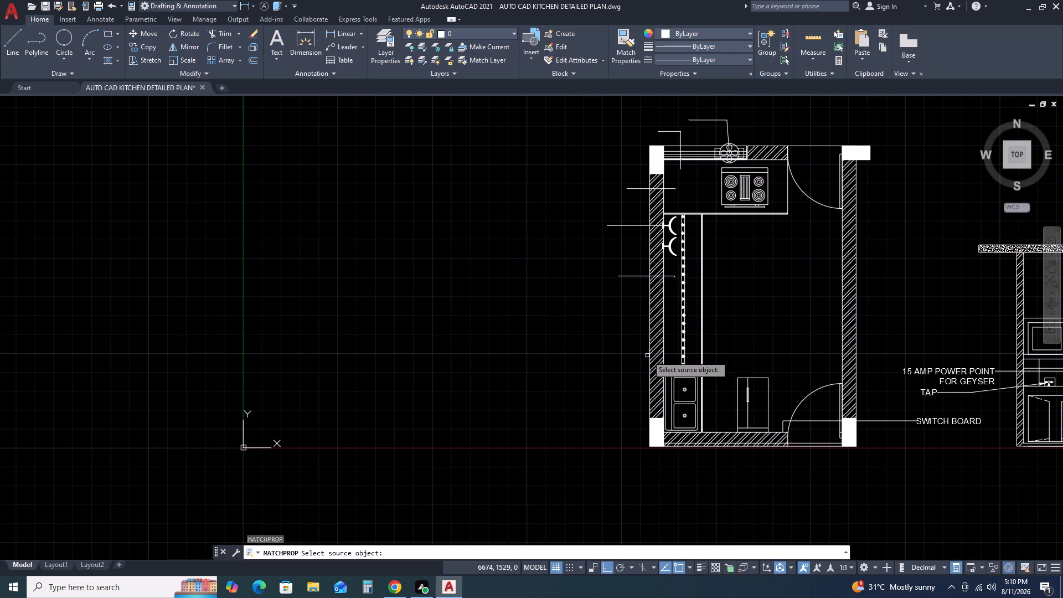
click(957, 368)
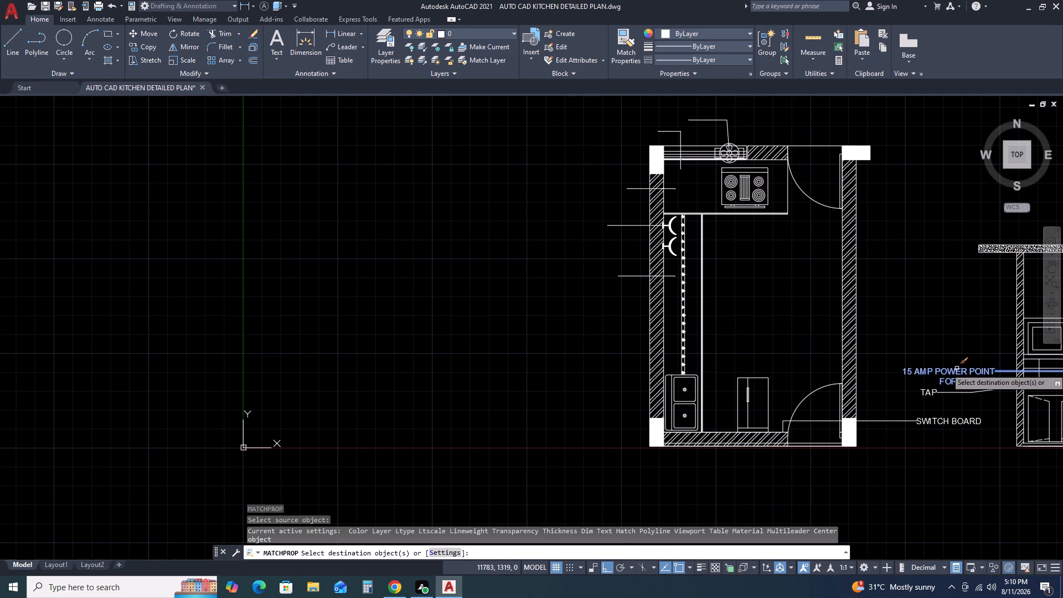
click(618, 226)
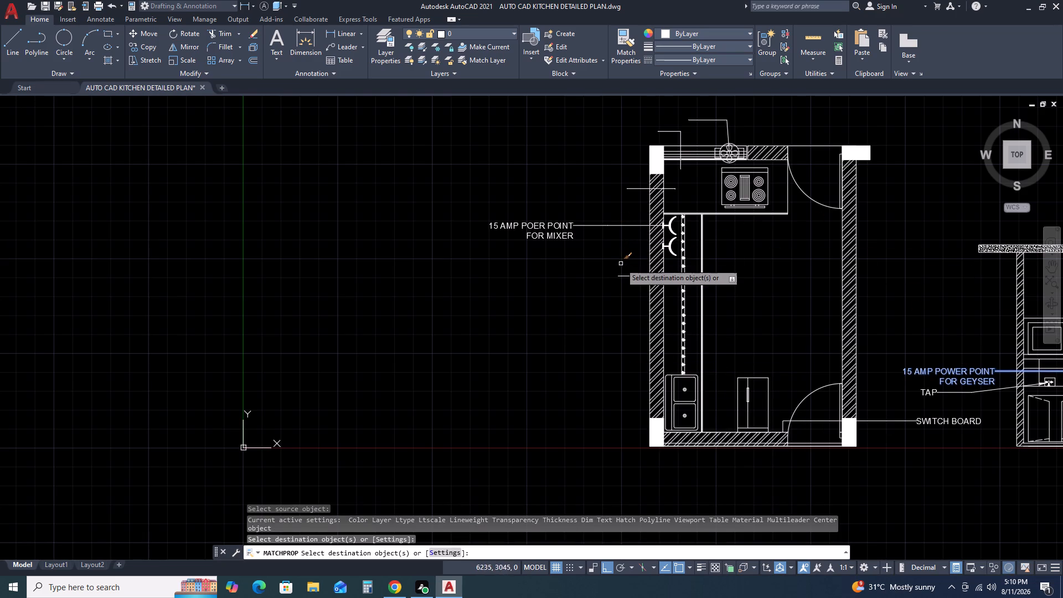
click(623, 277)
click(641, 189)
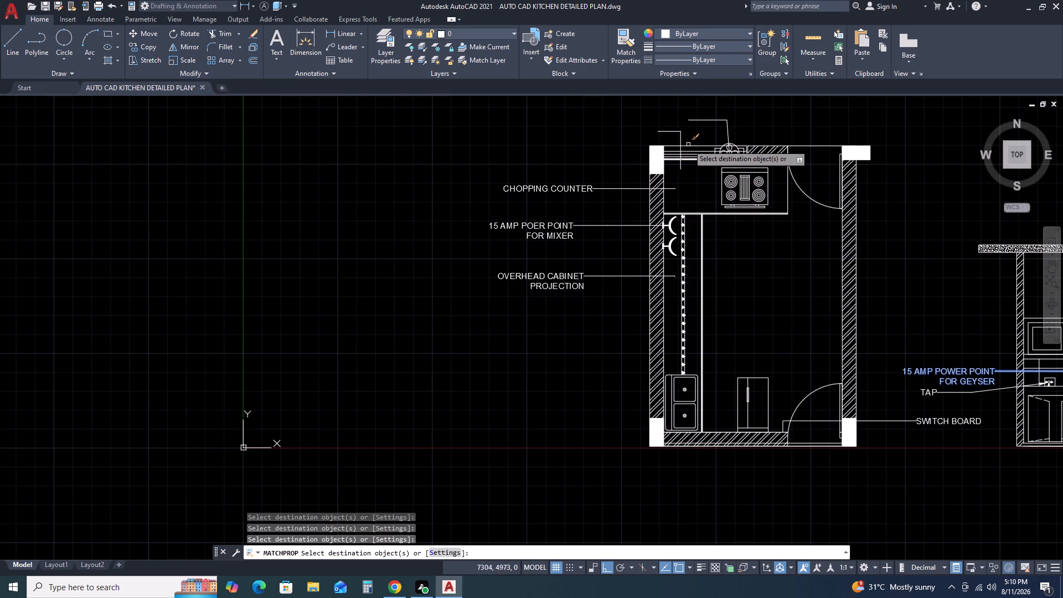
click(667, 130)
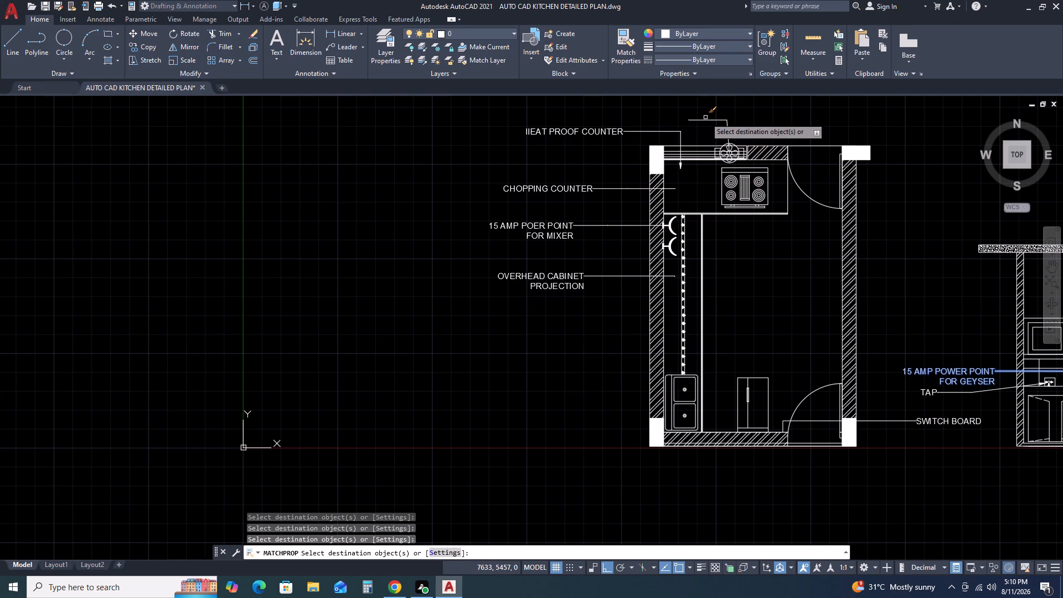
click(704, 120)
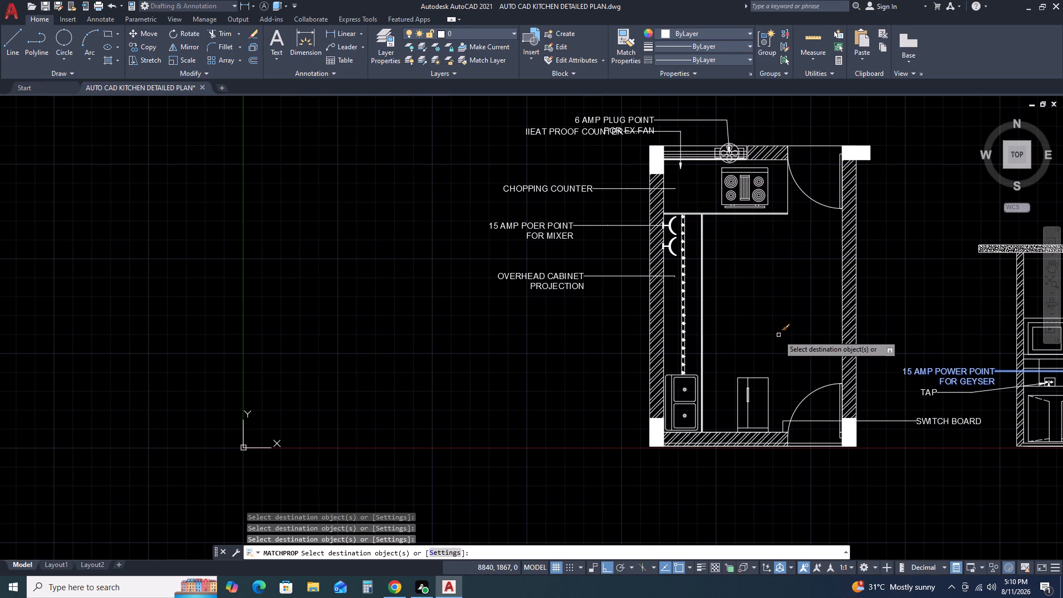
key(Escape)
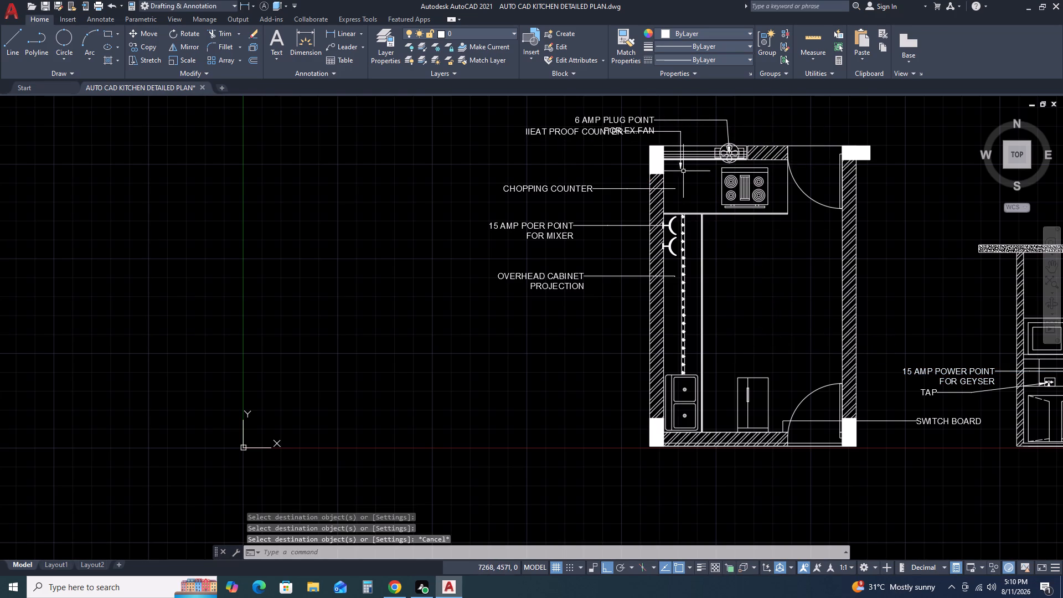
Raise the 6 AMP PLUG POINT FOR EX.FAN label by about 369, clear of the heat proof counter label.
middle_drag(687, 182, 665, 344)
scroll(674, 286, up, 2)
drag(677, 288, 673, 283)
click(643, 239)
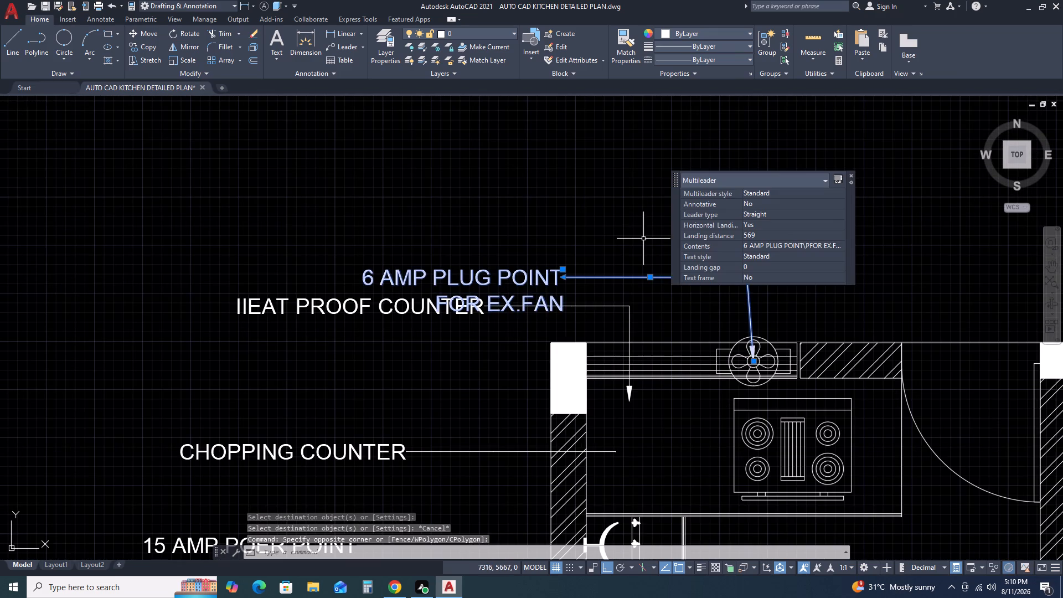
click(652, 278)
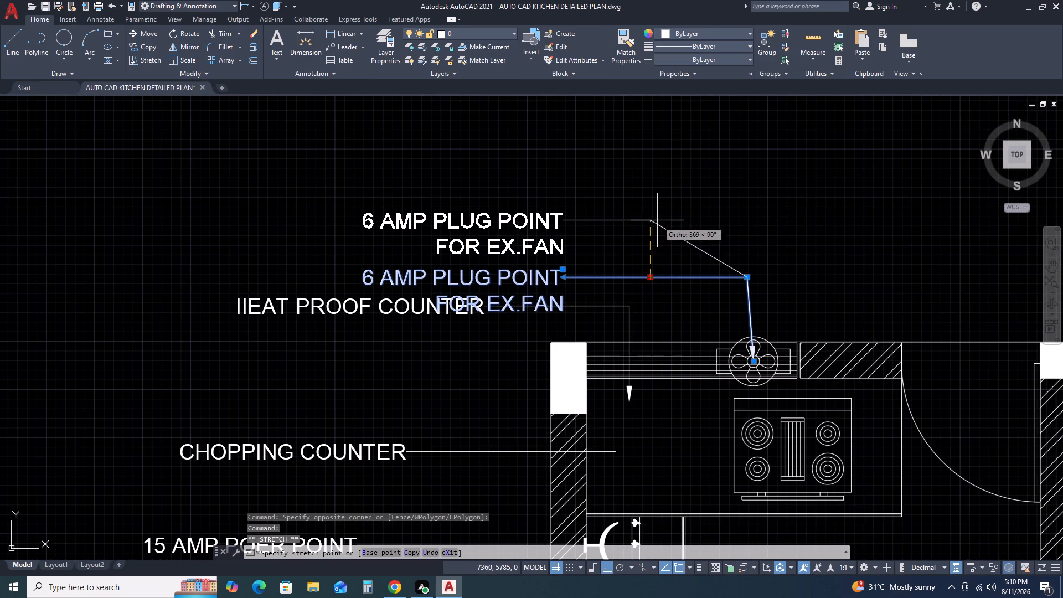
click(658, 220)
Shift the exhaust fan label's landing about 669 toward the fan and align the leader's vertices into a right-angled bend directly above it.
middle_drag(585, 291, 456, 324)
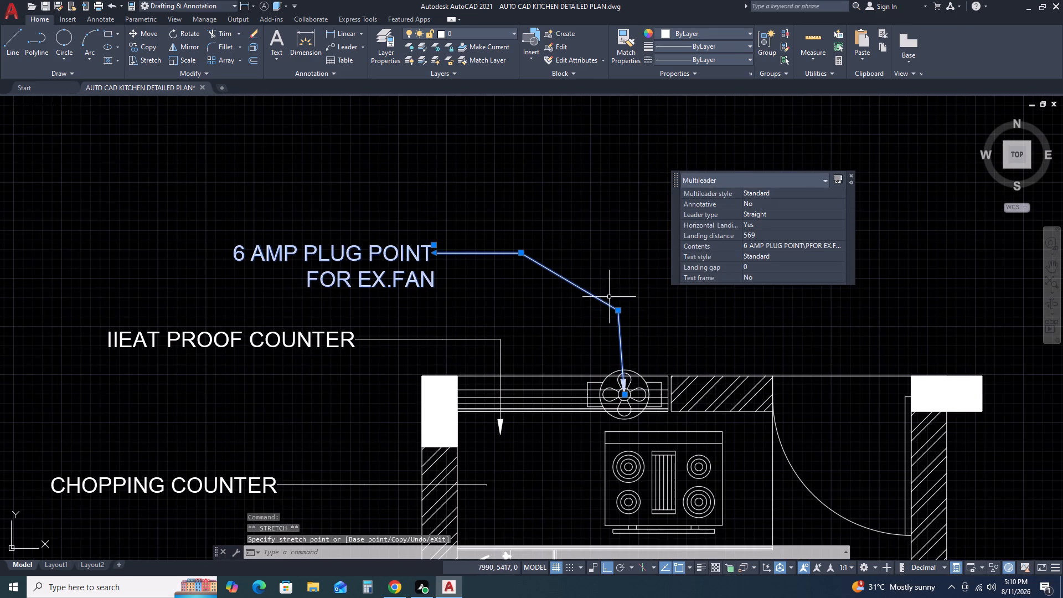
click(522, 252)
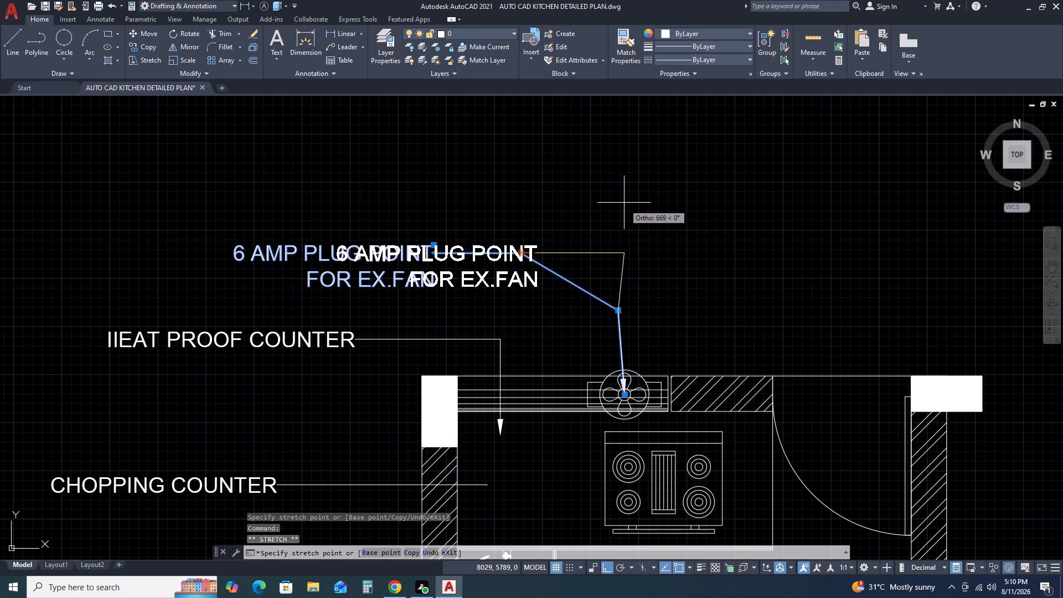
click(624, 199)
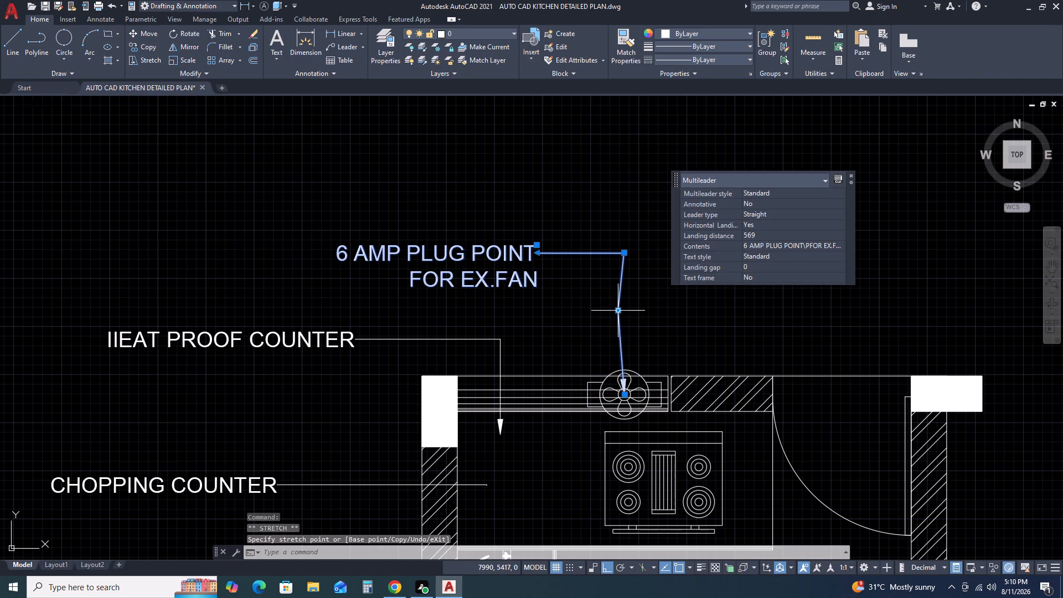
click(619, 313)
click(620, 252)
scroll(629, 250, up, 2)
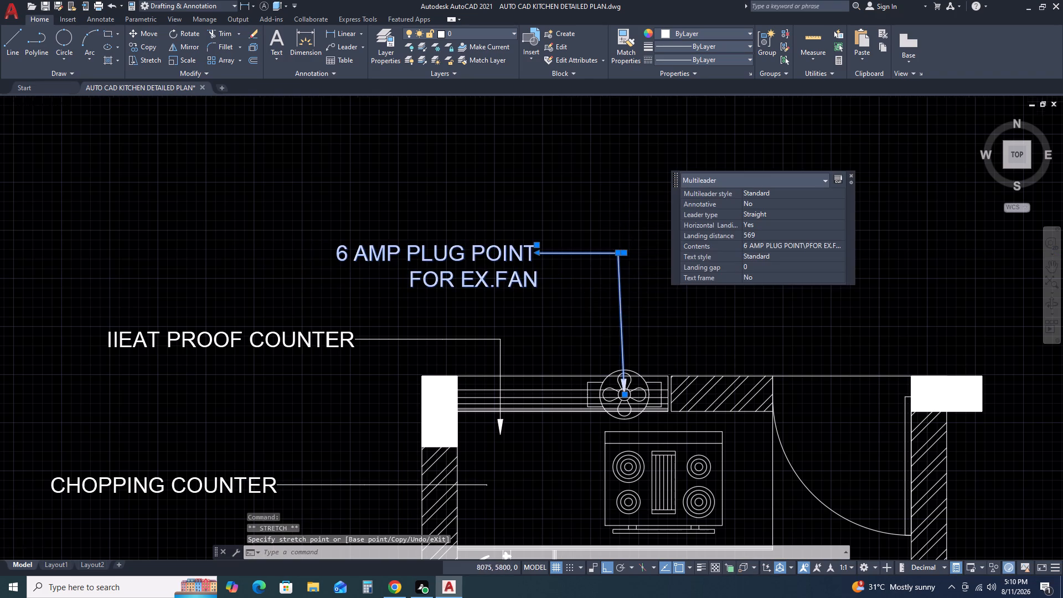
click(597, 255)
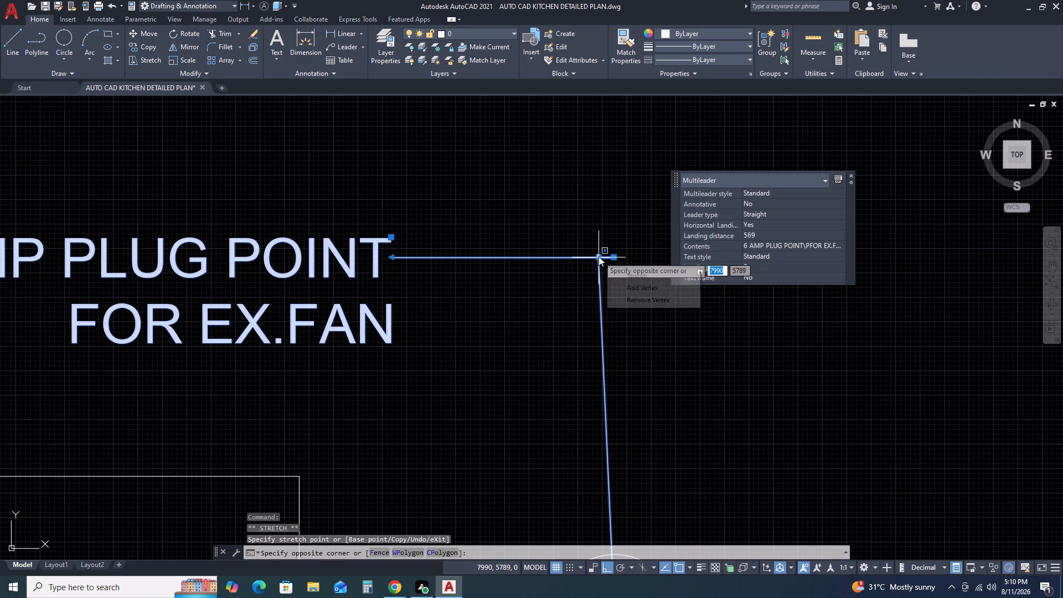
click(598, 256)
click(598, 258)
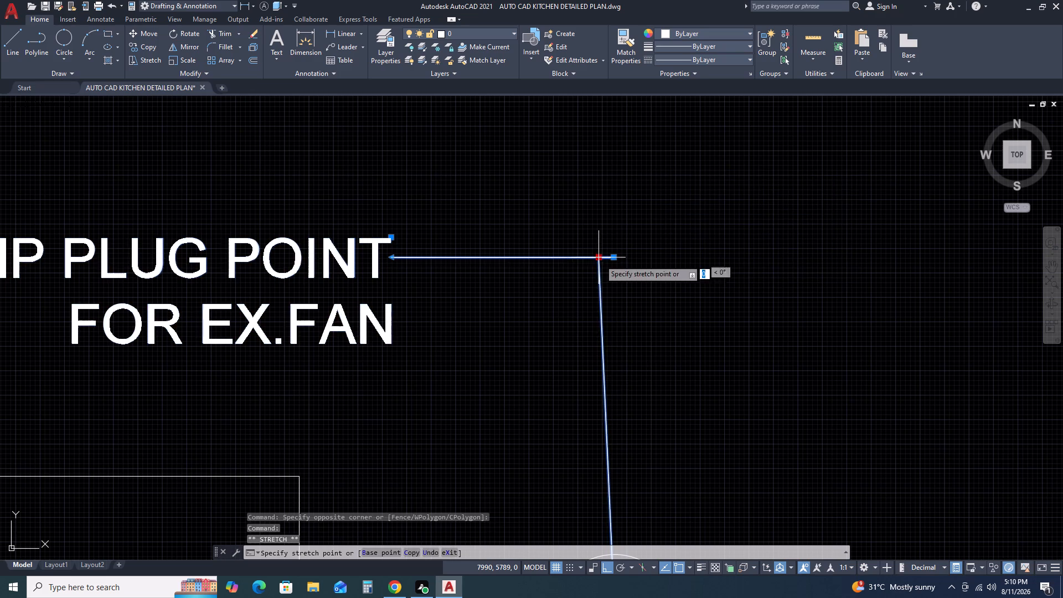
click(616, 261)
scroll(528, 276, down, 2)
middle_drag(608, 312, 611, 235)
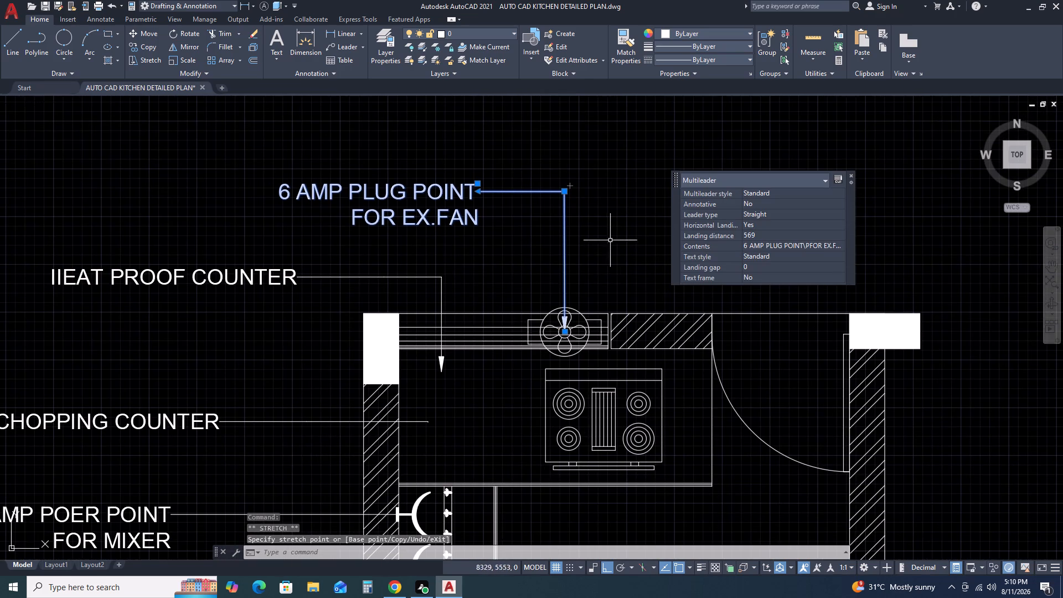
key(Escape)
key(Escape)
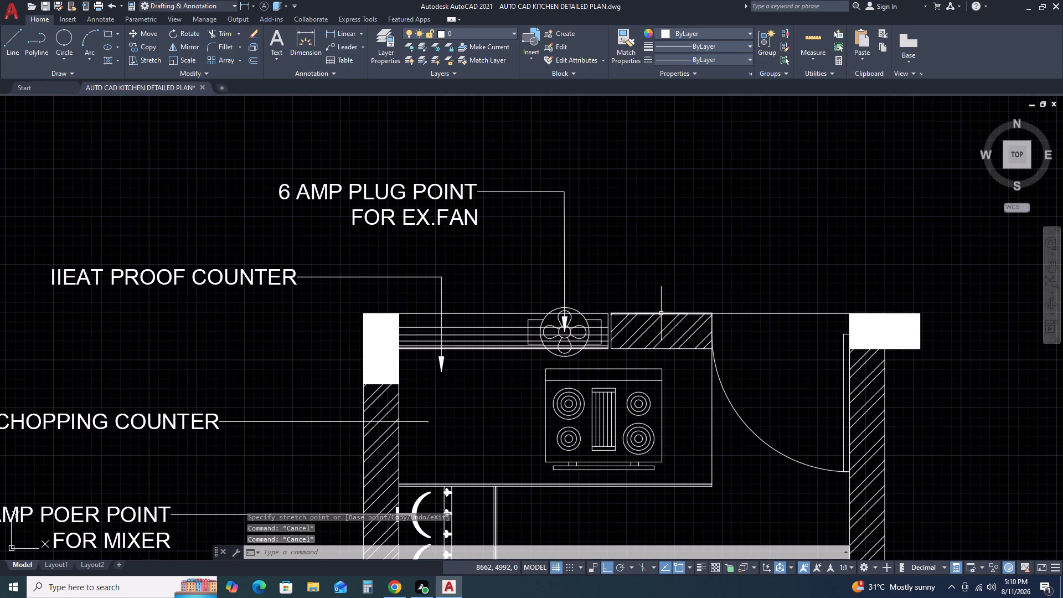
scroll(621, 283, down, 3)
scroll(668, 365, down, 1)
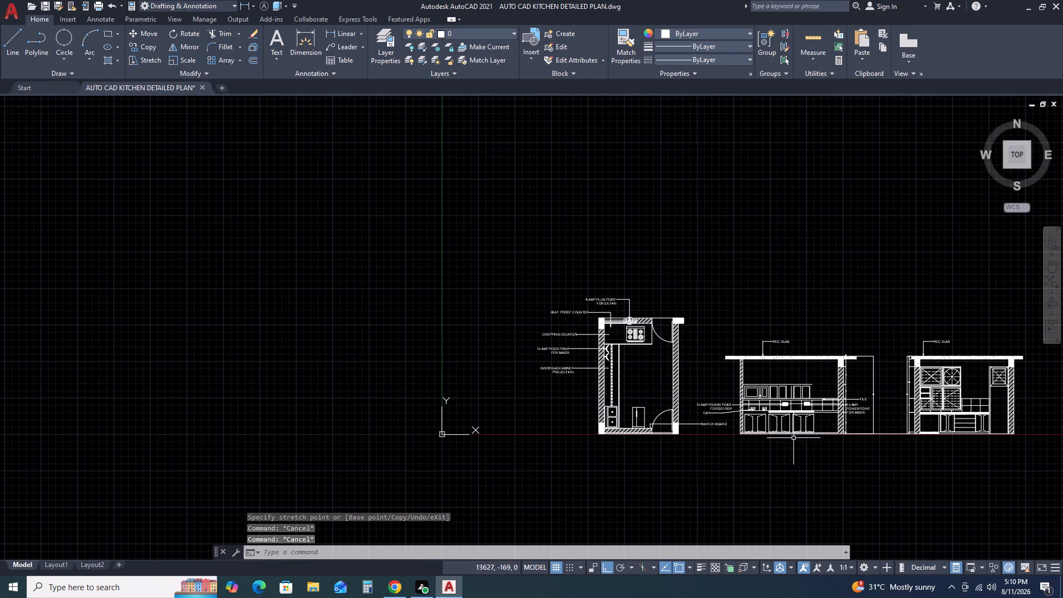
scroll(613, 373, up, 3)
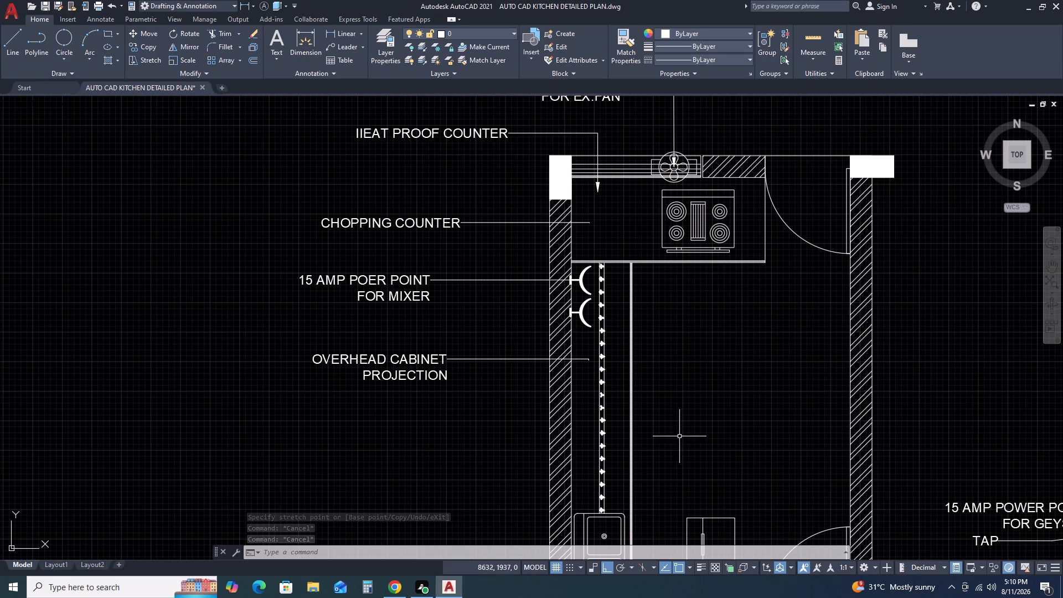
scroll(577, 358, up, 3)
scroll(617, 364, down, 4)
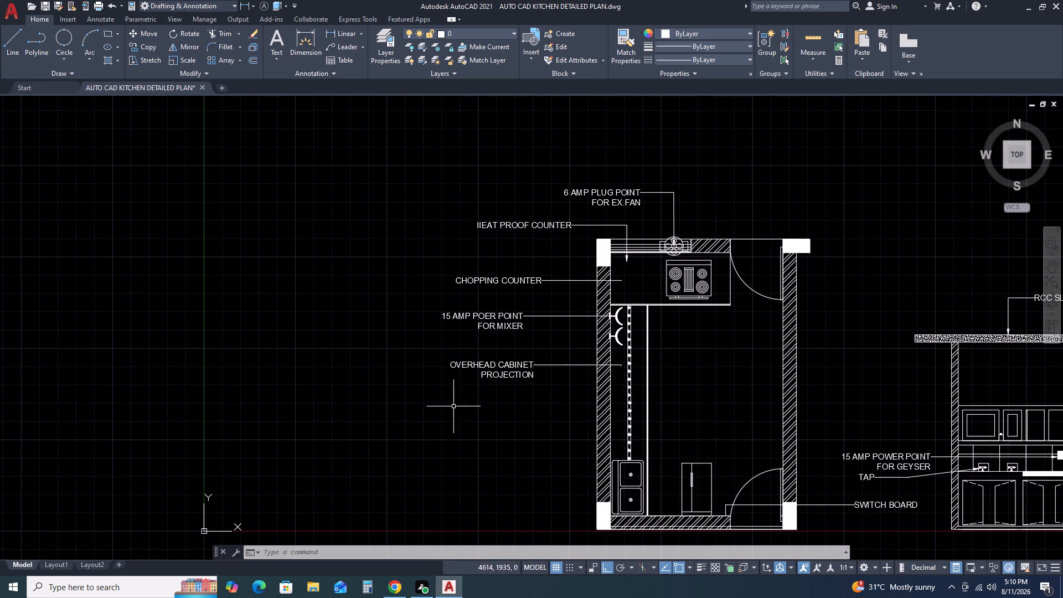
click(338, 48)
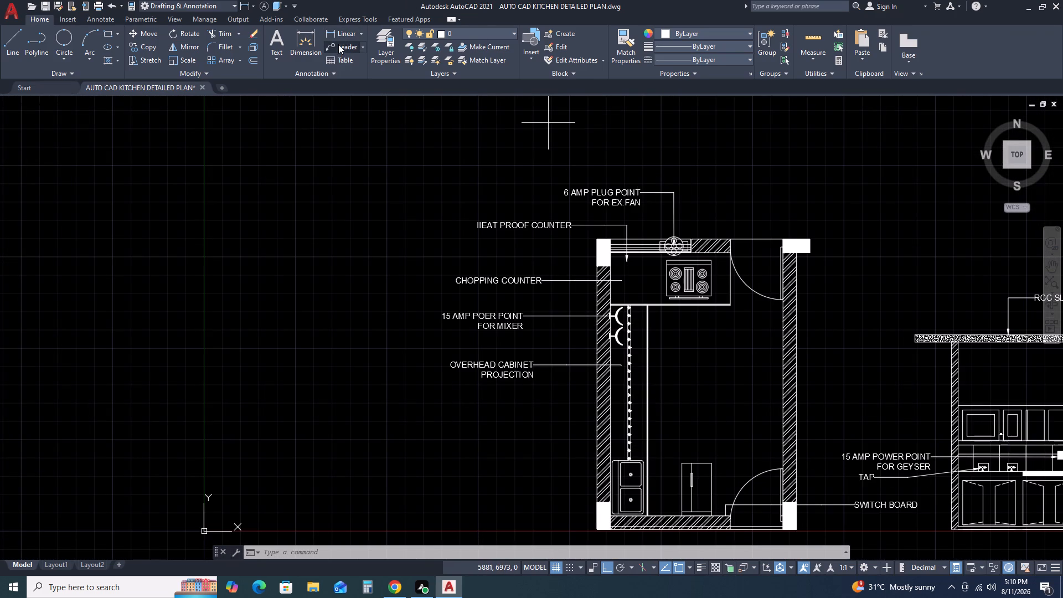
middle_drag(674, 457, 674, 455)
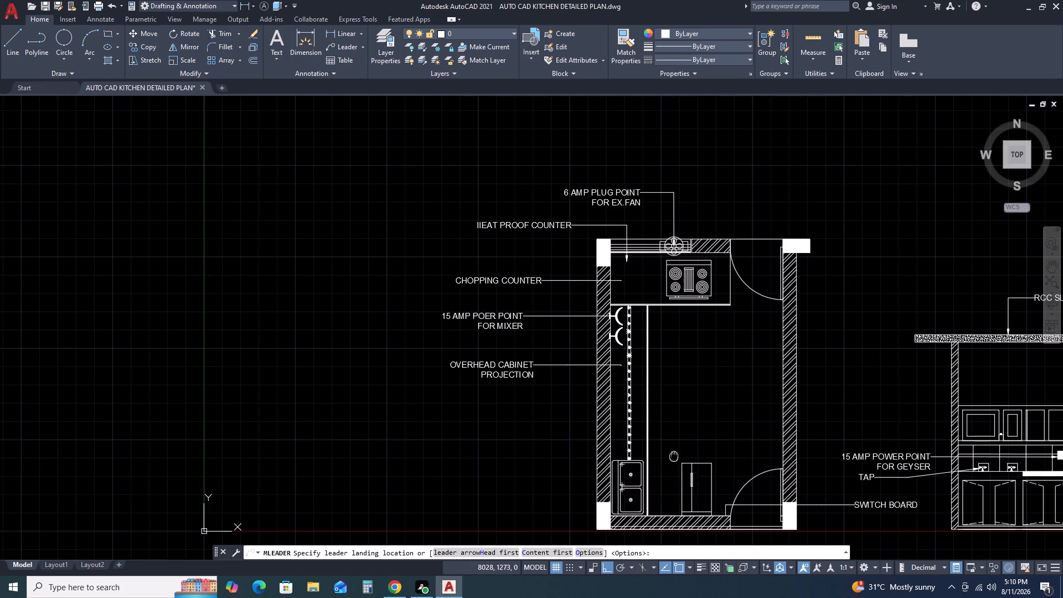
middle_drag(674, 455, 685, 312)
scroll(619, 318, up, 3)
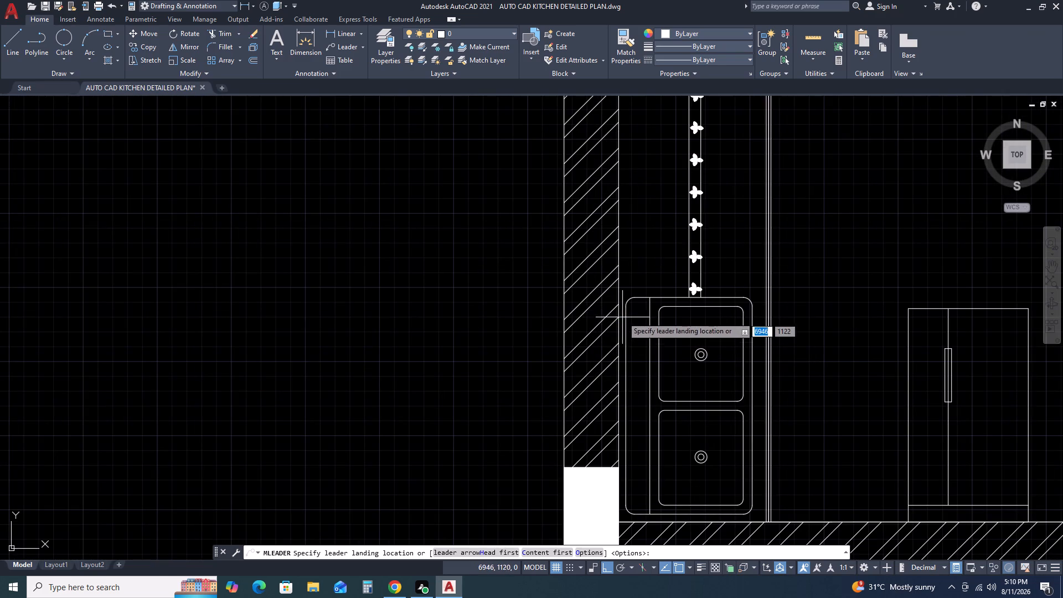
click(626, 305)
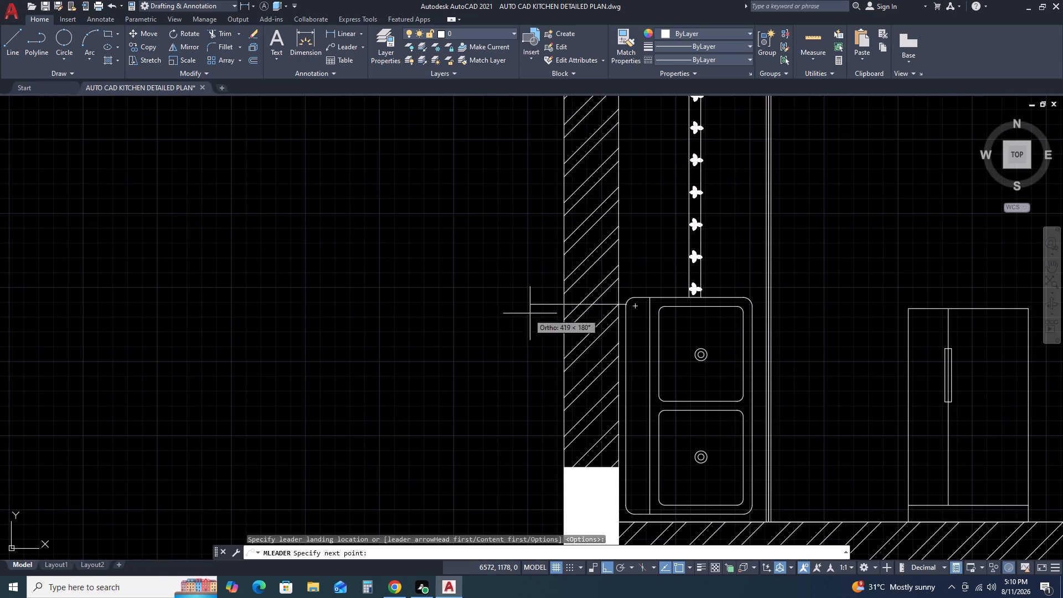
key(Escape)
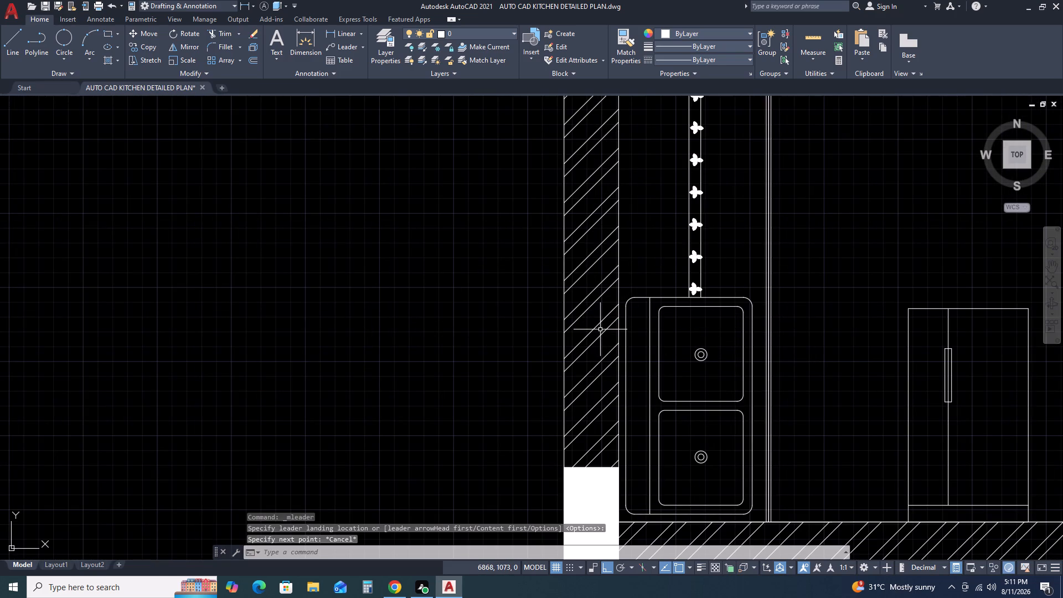
Add a multileader labelled DISHES STORAGE outside the plan's sink-side wall, pointing horizontally at the upper wall-side corner of the sink unit.
key(space)
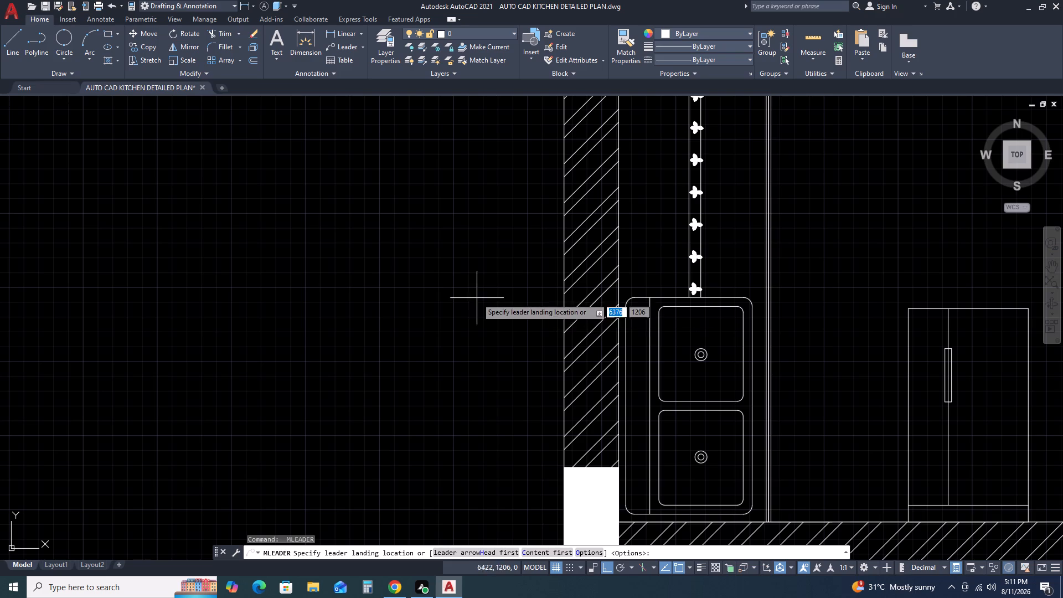
click(442, 307)
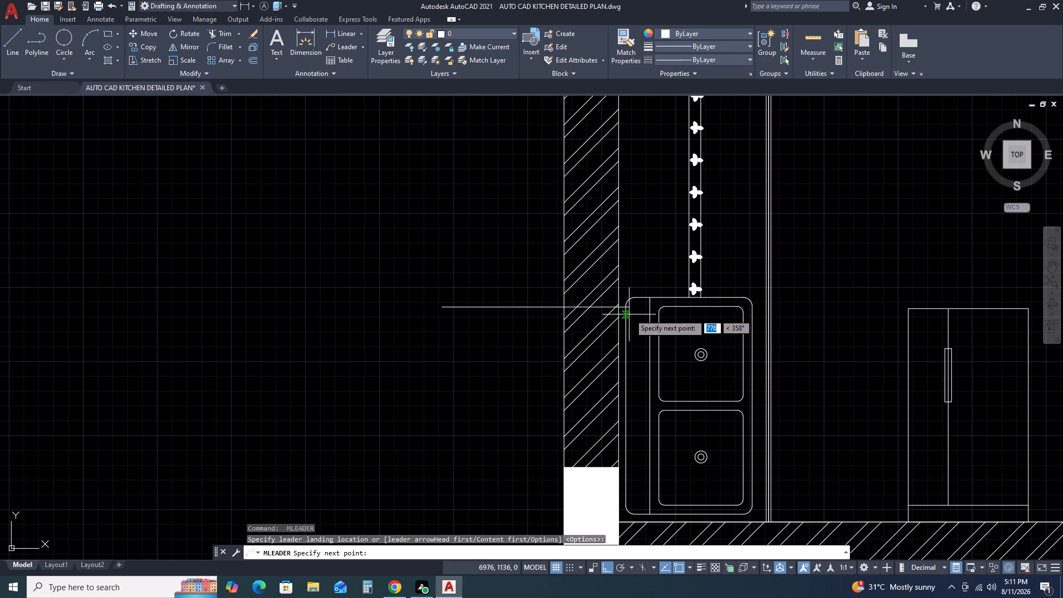
click(625, 308)
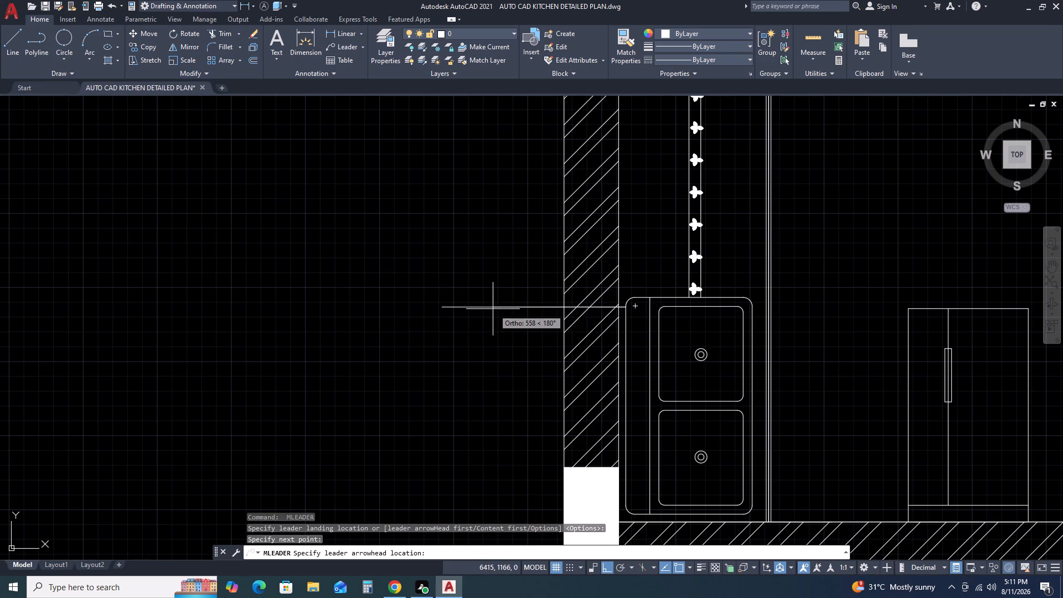
click(628, 311)
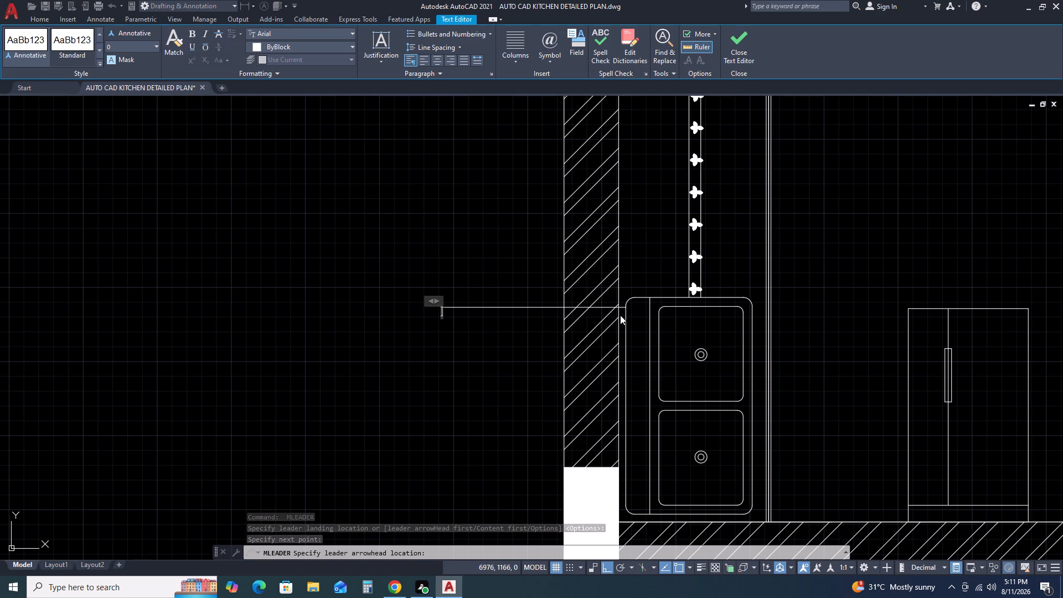
key(s)
key(BackSpace)
text(DISHES)
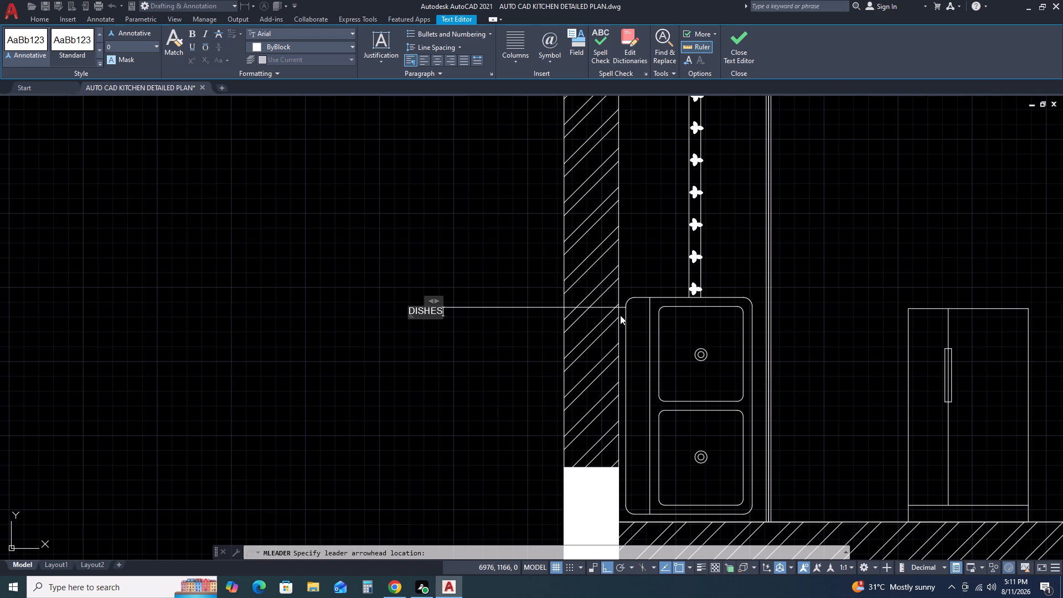
key(space)
text(STORAGE)
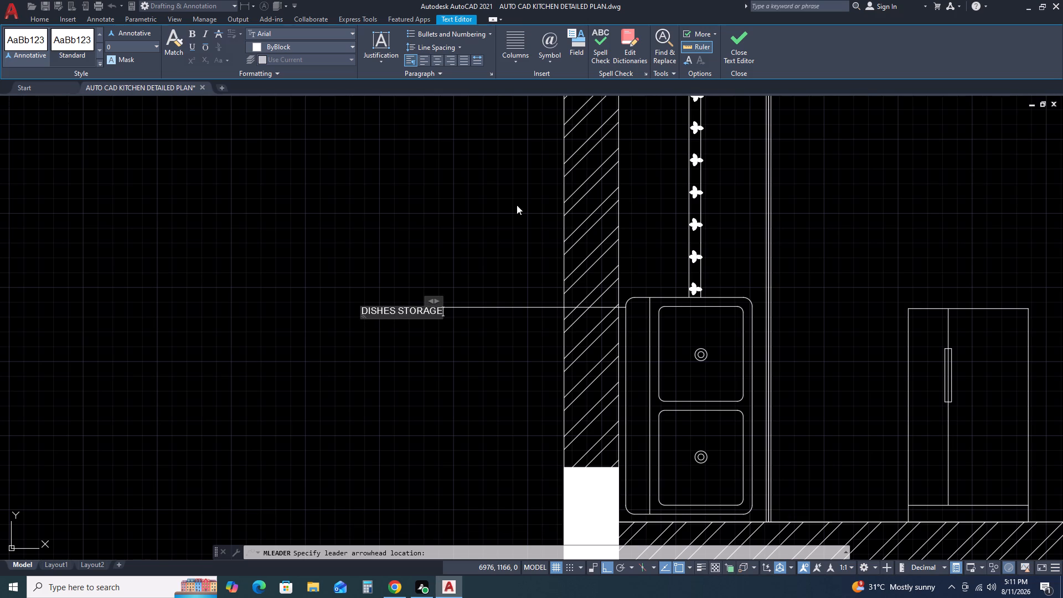
drag(510, 203, 508, 211)
Match the properties of the OVERHEAD CABINET PROJECTION leader onto the DISHES STORAGE leader.
text(MA)
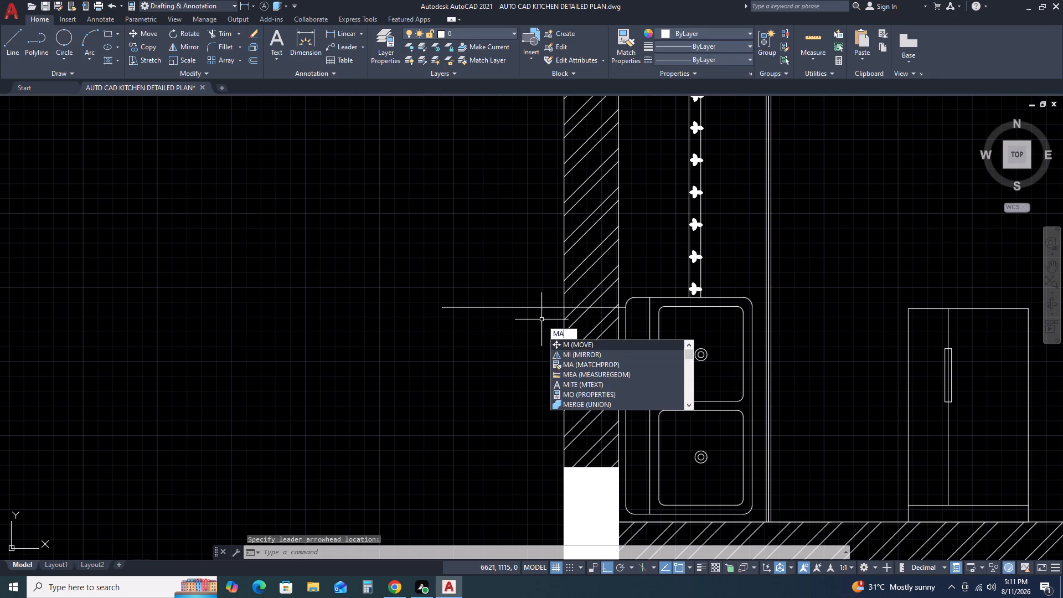
key(space)
scroll(531, 425, down, 2)
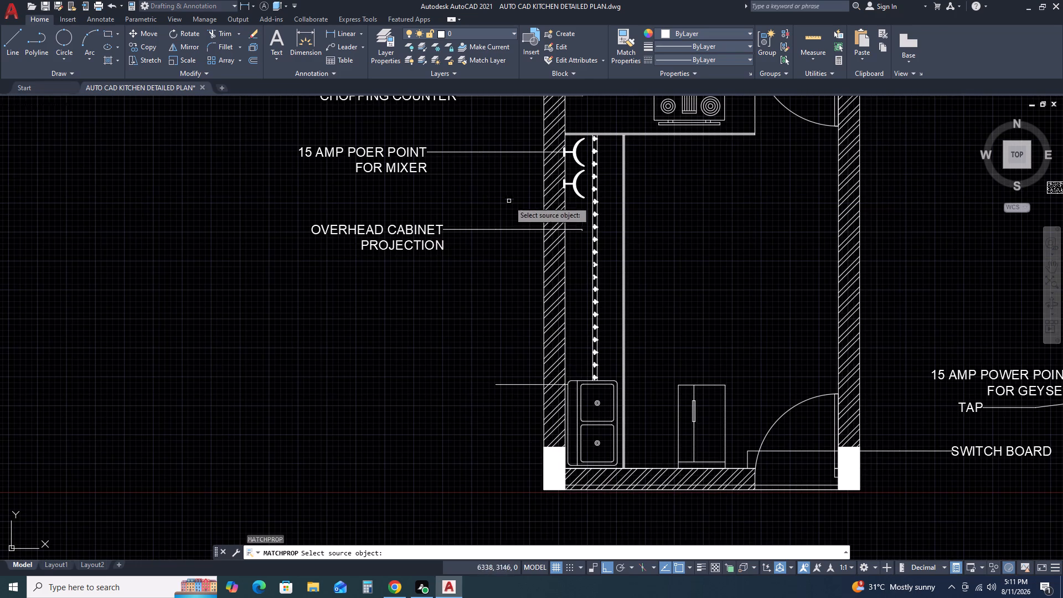
click(419, 225)
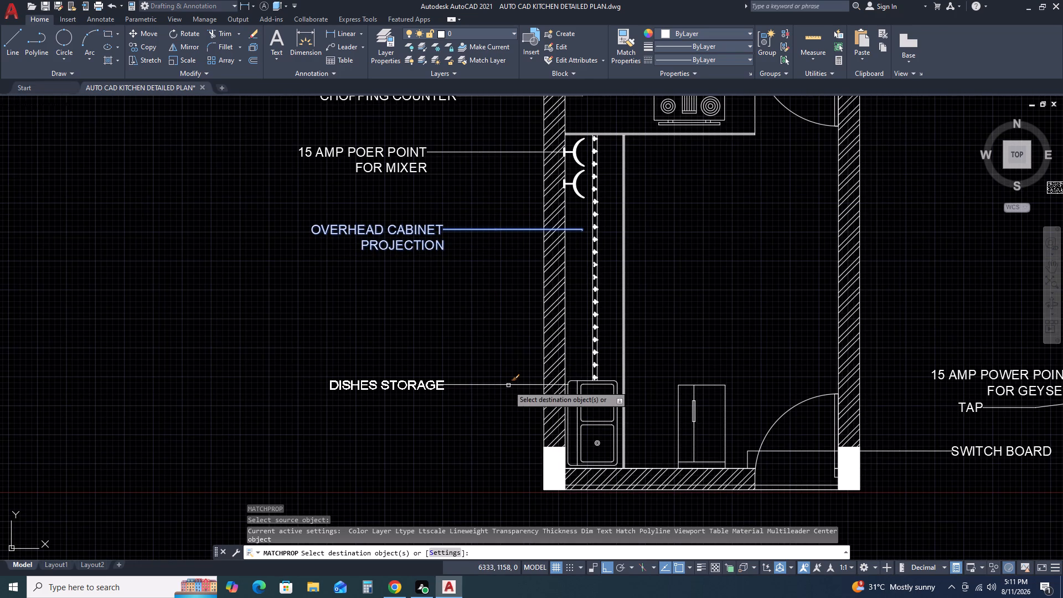
click(508, 385)
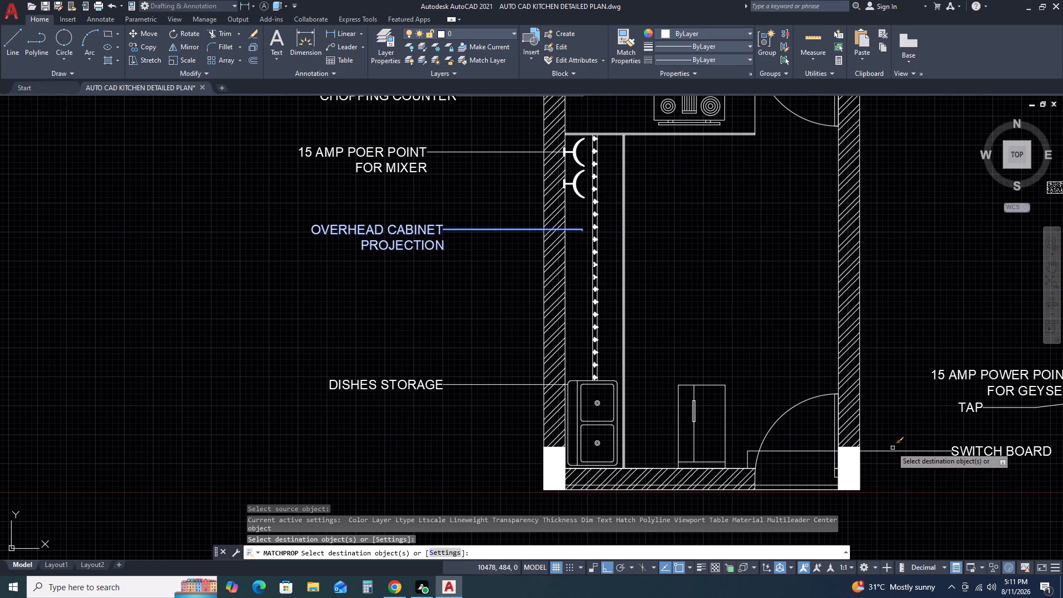
key(Escape)
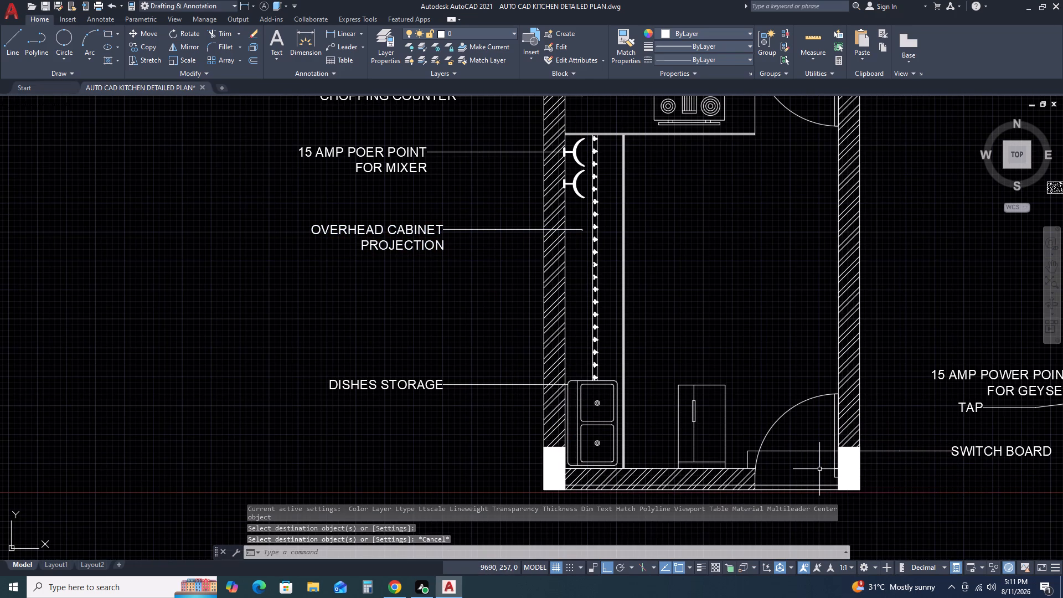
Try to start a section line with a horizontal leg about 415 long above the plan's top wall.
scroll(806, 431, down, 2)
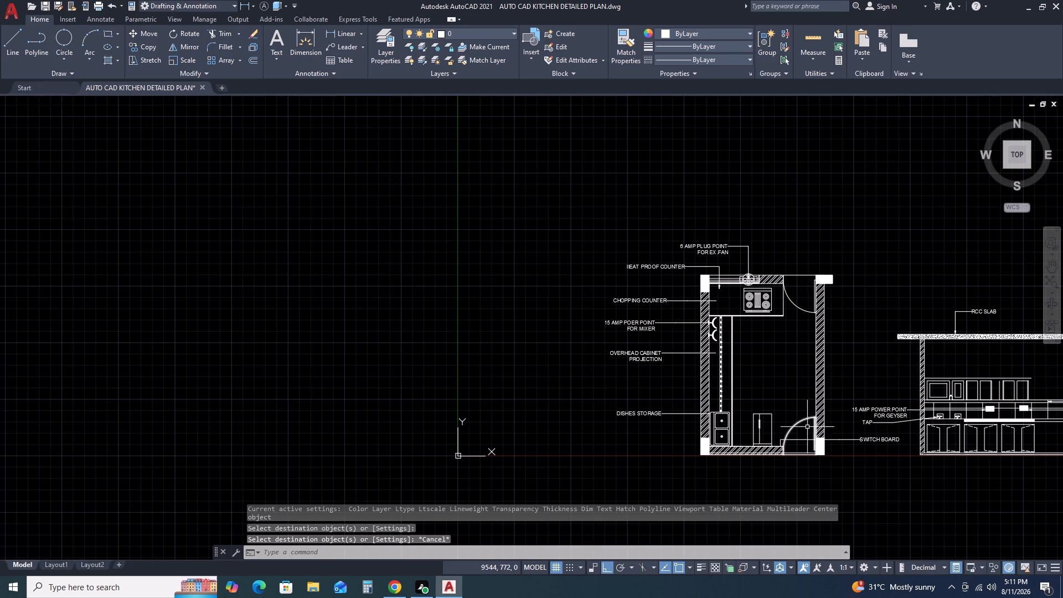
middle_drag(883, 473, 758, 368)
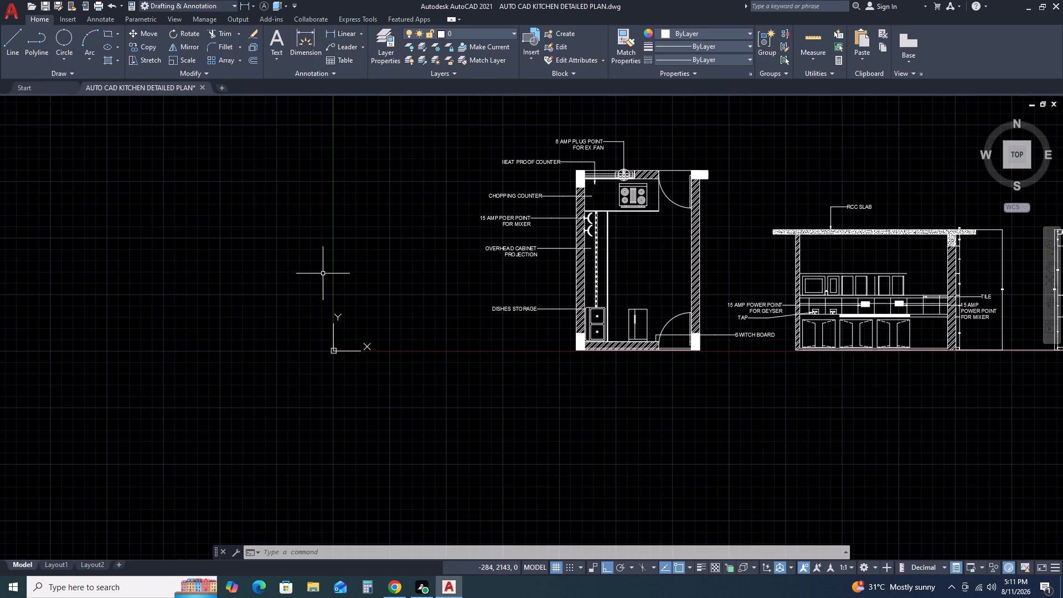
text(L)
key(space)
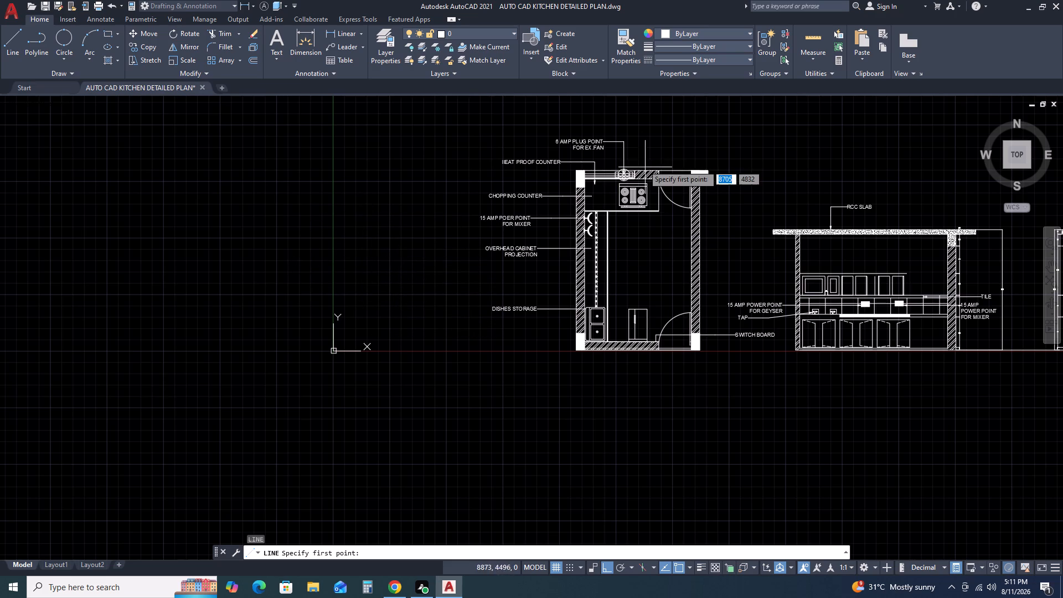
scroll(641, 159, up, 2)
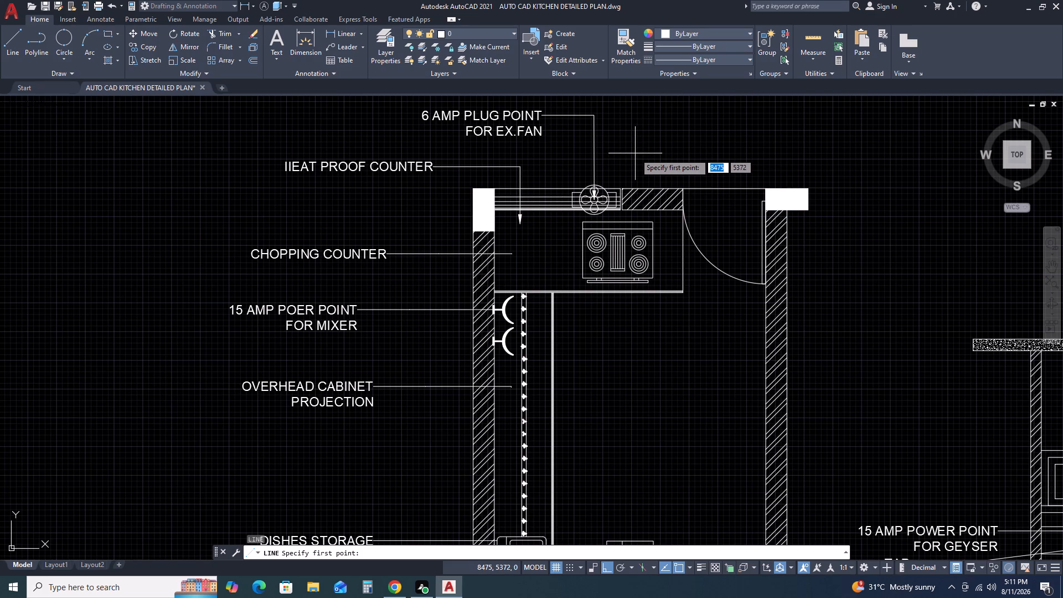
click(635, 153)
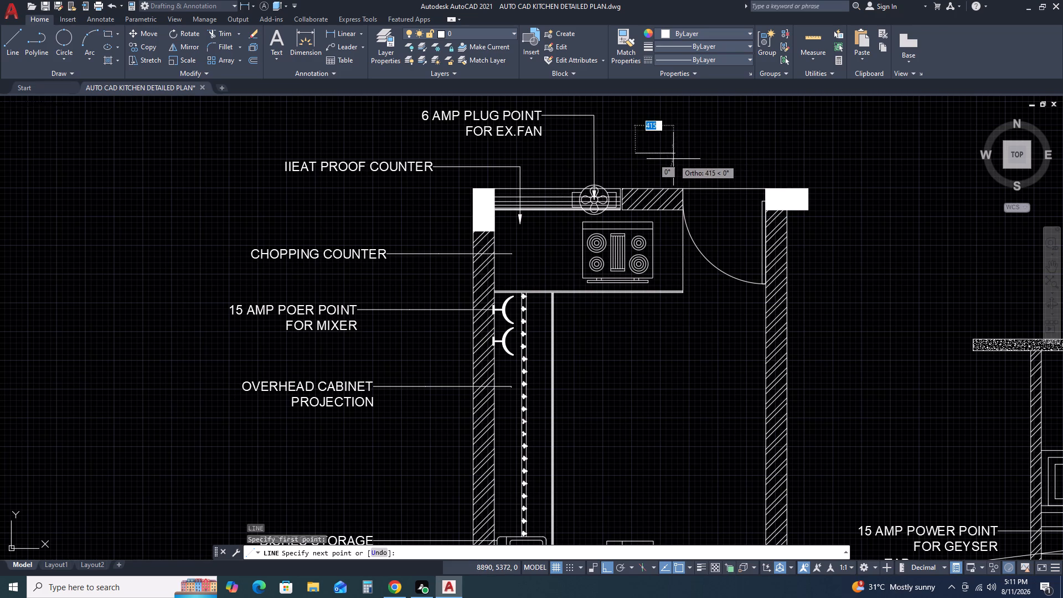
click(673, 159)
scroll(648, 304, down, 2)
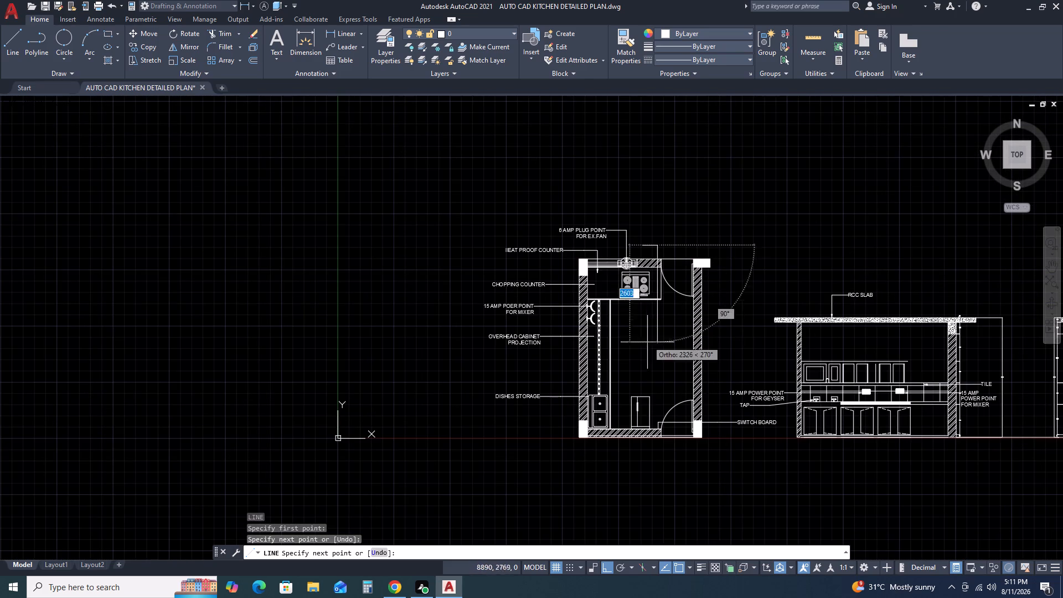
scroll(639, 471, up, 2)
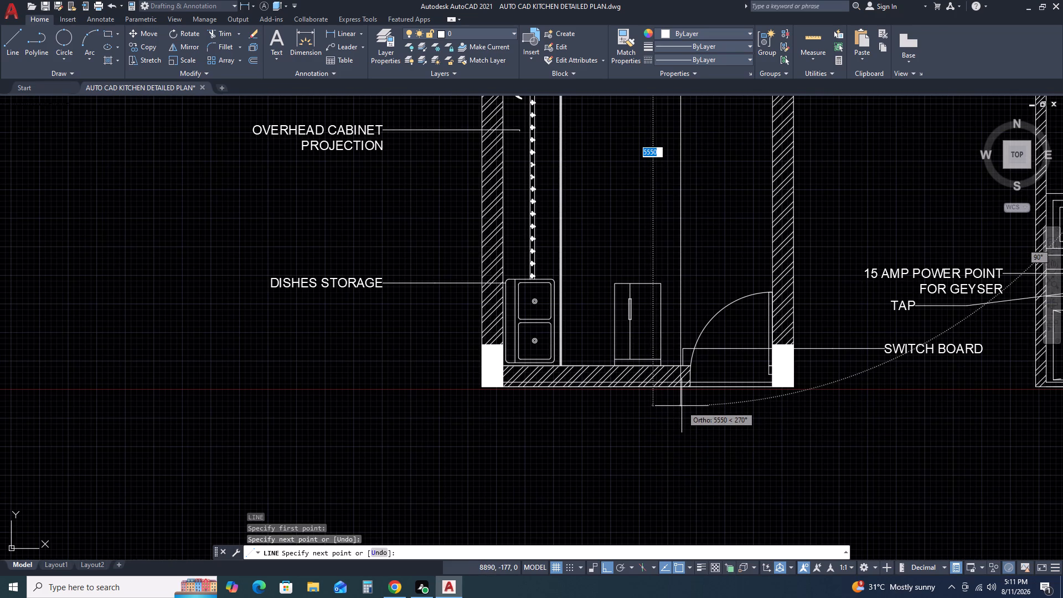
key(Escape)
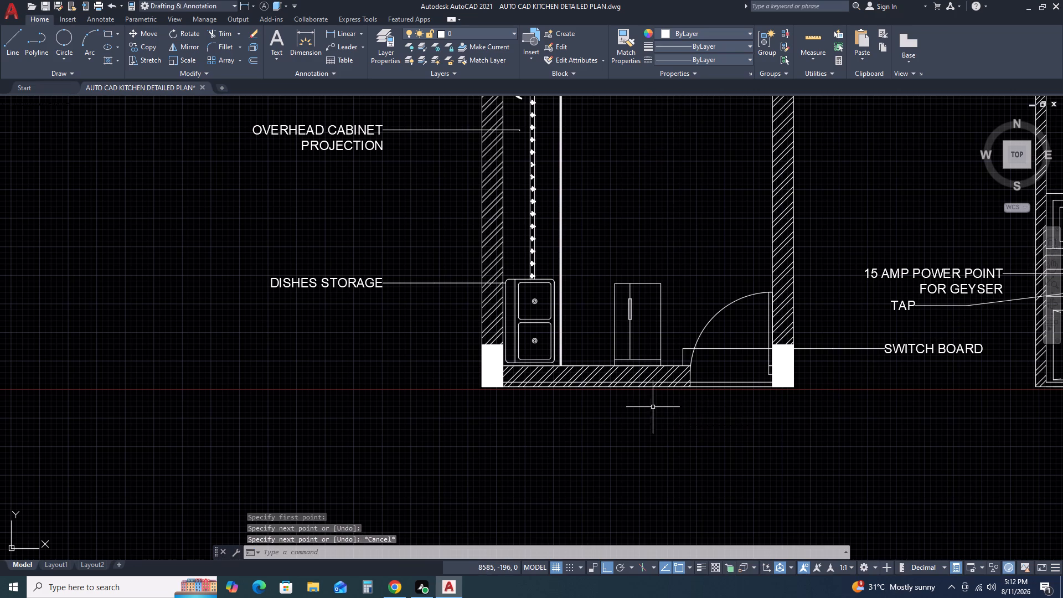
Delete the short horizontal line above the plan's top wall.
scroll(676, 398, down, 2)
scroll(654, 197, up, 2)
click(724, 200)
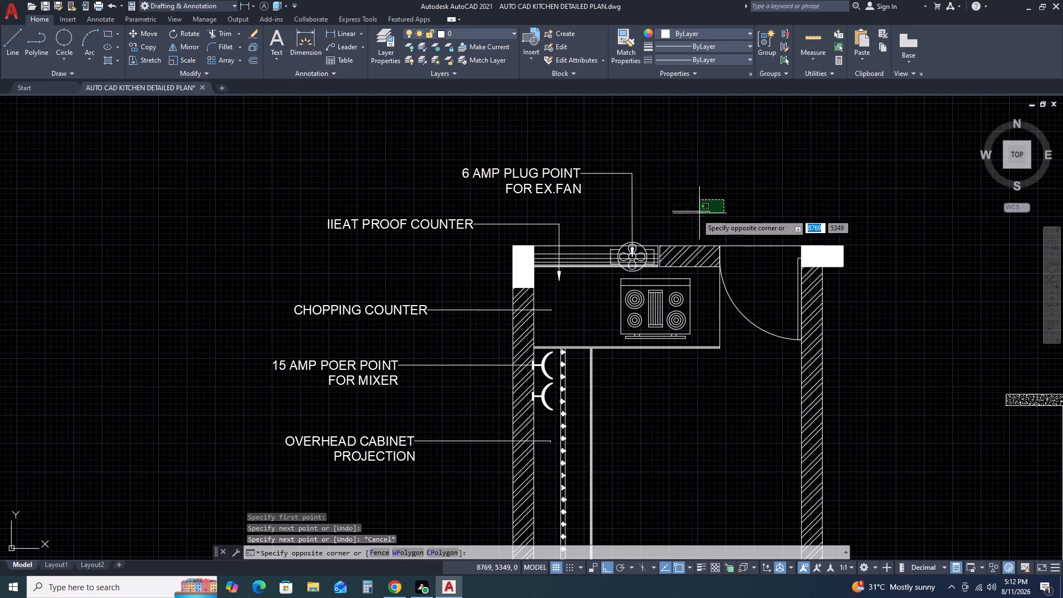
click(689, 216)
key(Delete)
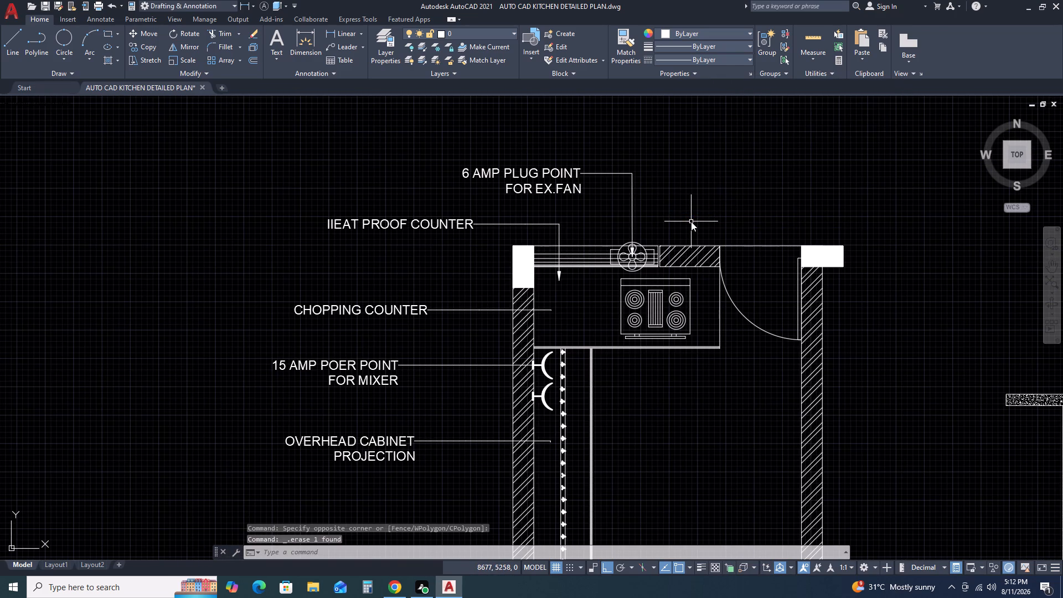
Draw a vertical line about 5382 long from the plan's bottom wall up through the hob, ending in a 206 horizontal leg toward the exhaust fan.
text(L)
key(space)
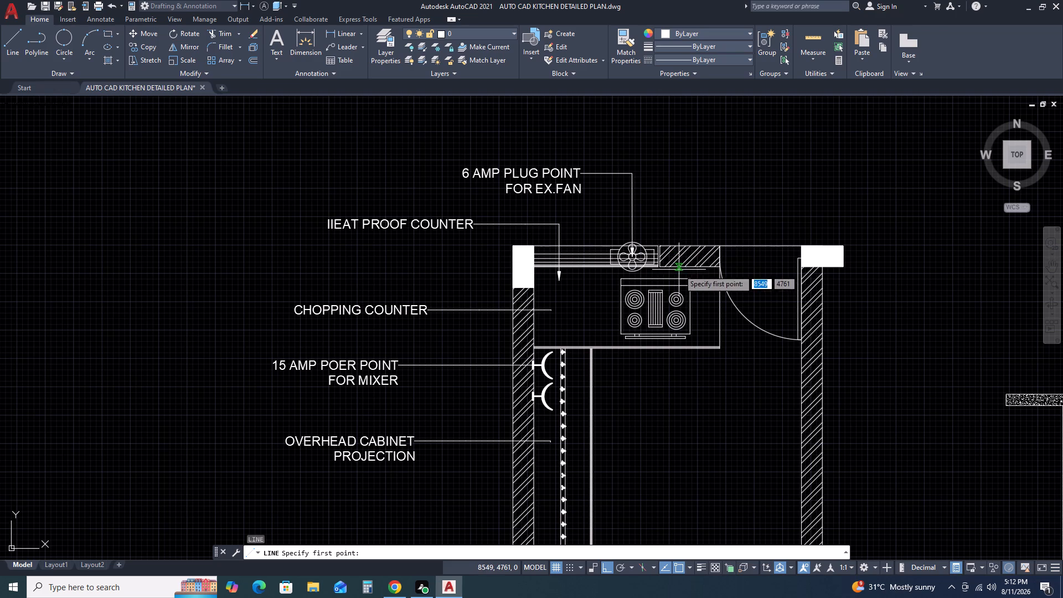
scroll(601, 185, down, 2)
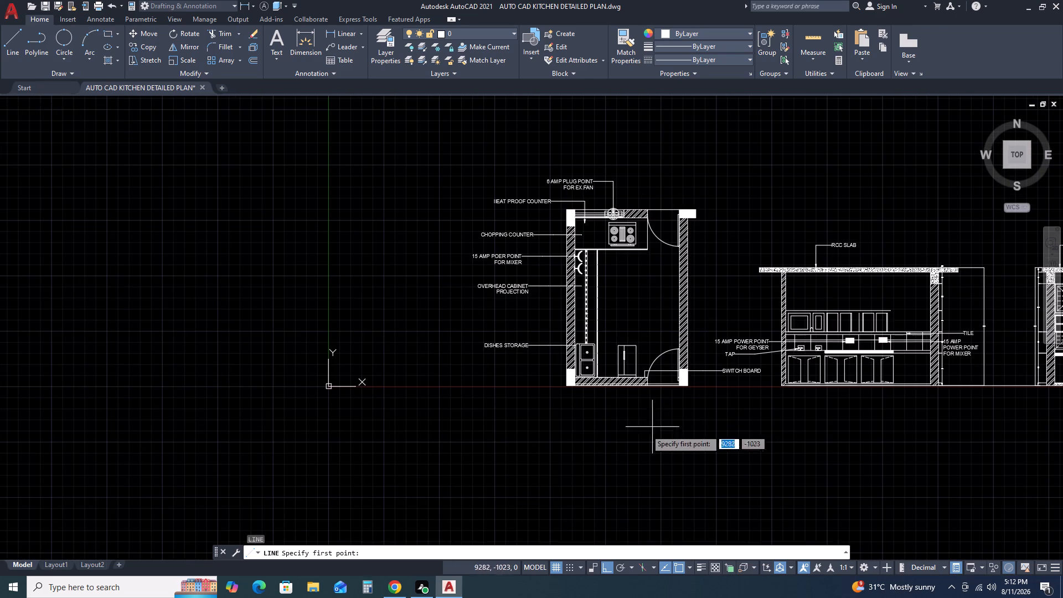
scroll(623, 385, up, 3)
click(631, 389)
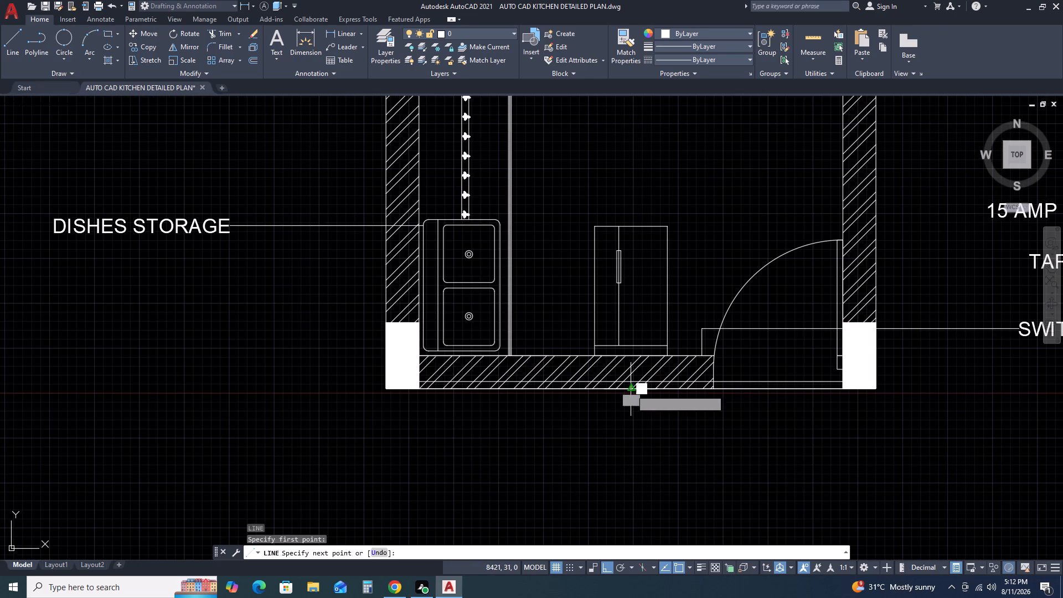
middle_drag(635, 160, 629, 451)
scroll(618, 378, down, 1)
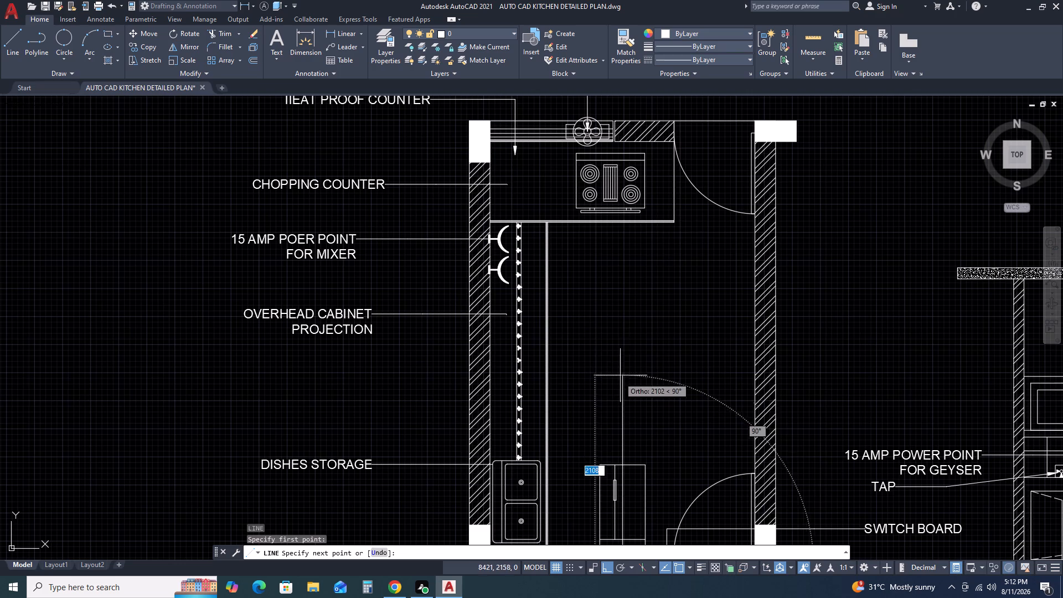
middle_drag(641, 208, 648, 525)
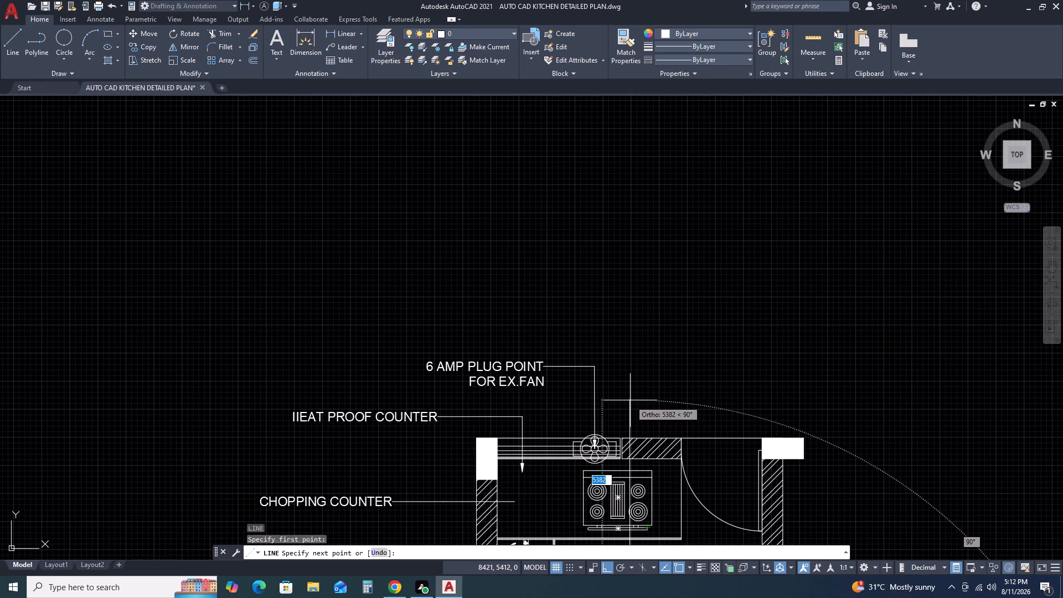
click(631, 400)
click(611, 401)
scroll(636, 409, down, 2)
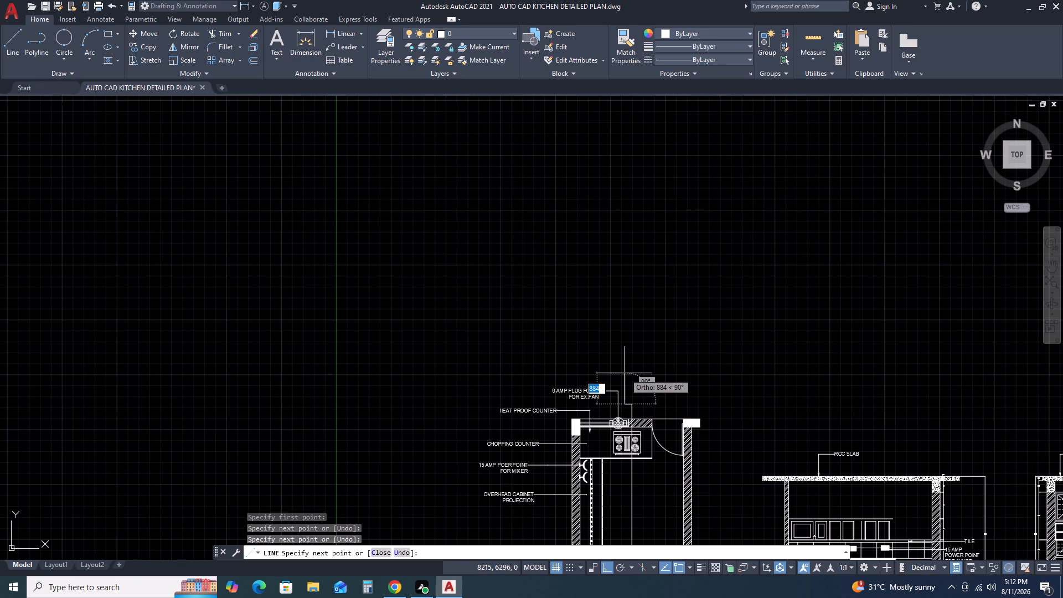
key(Escape)
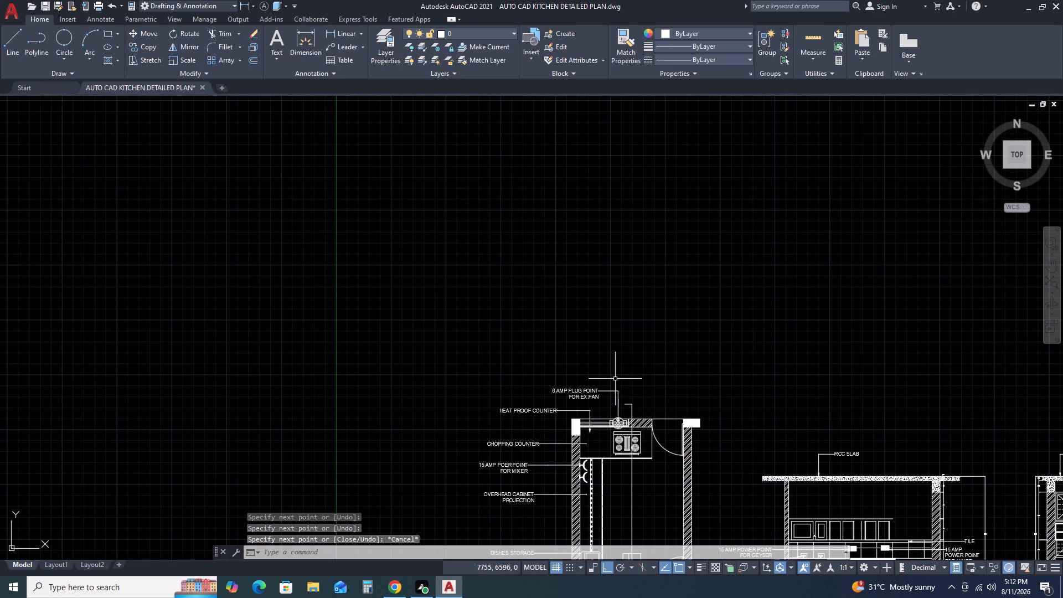
Draw half an arrowhead at the section line's upper leg end: a short vertical line, then a sloped line to the exhaust fan leader.
scroll(625, 417, up, 3)
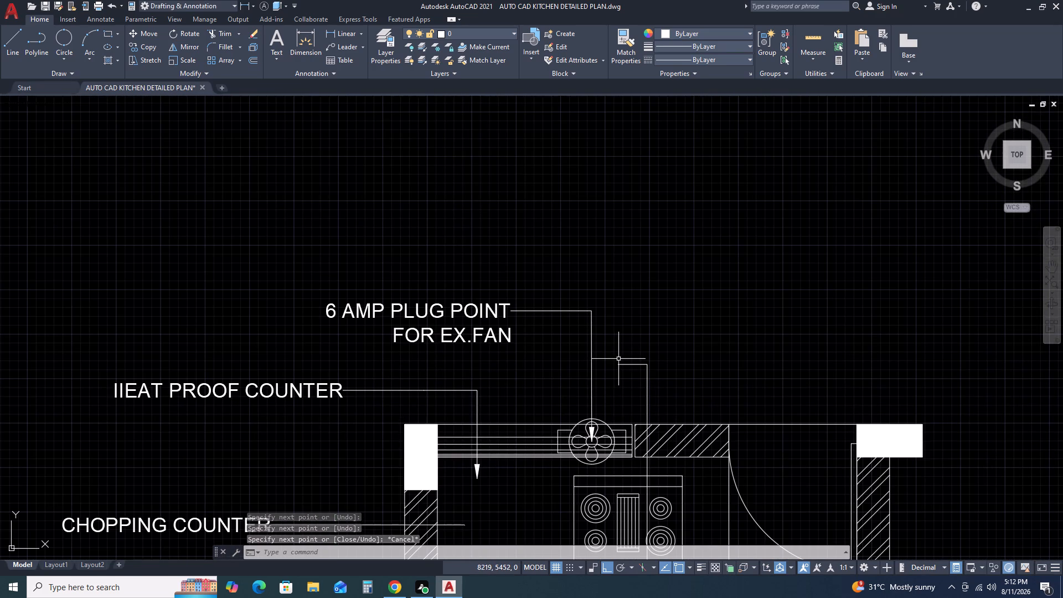
text(L)
key(space)
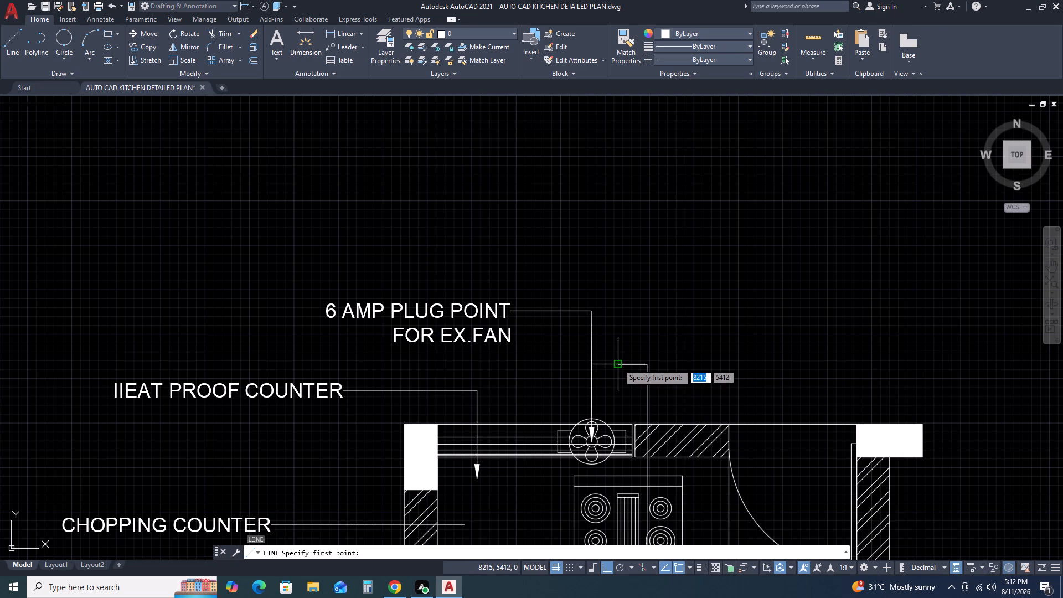
click(618, 363)
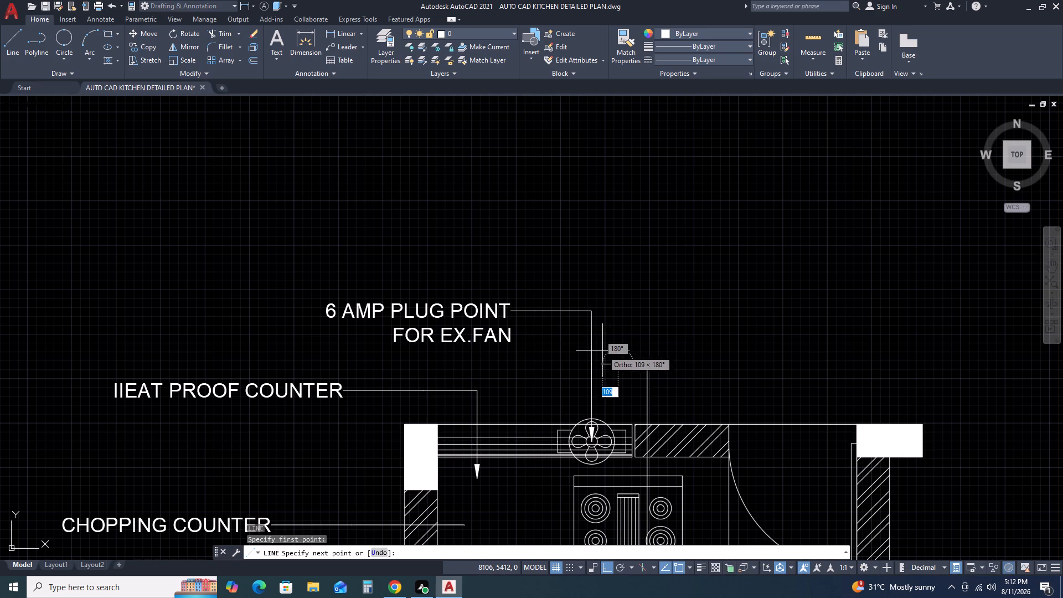
key(F8)
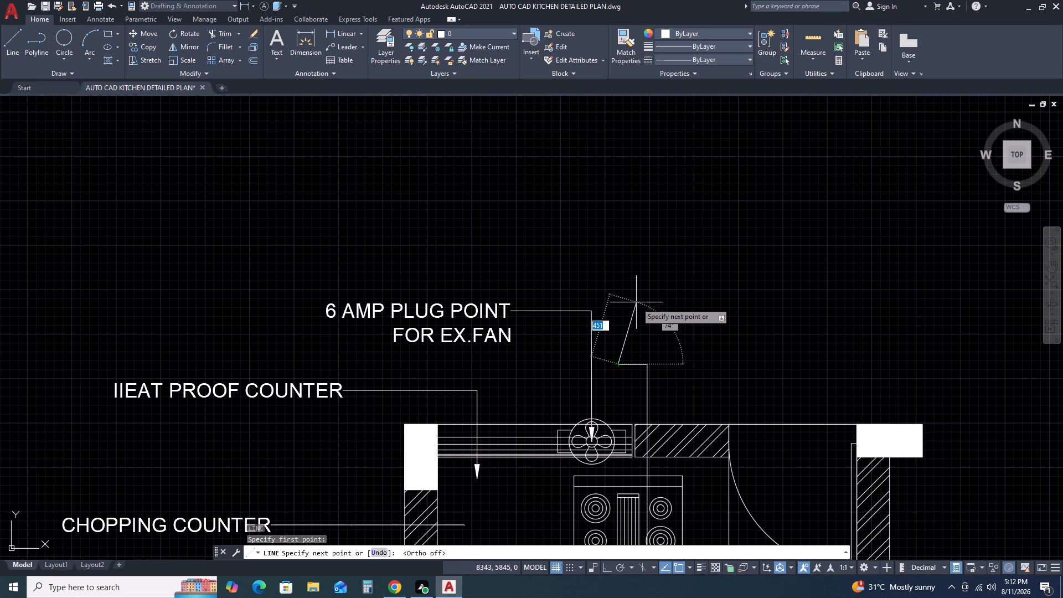
key(F8)
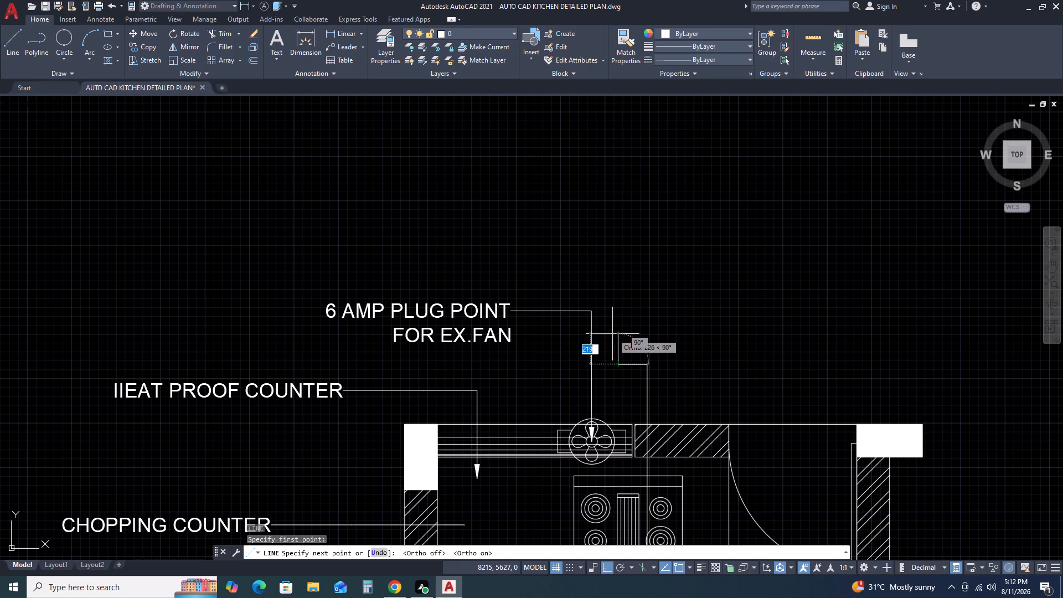
scroll(617, 343, up, 3)
click(613, 379)
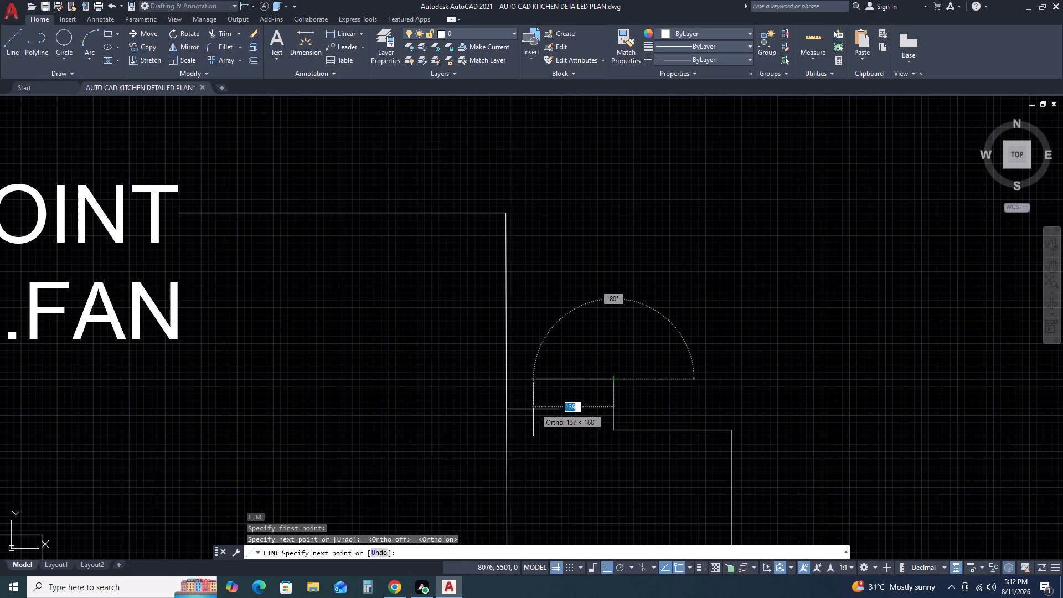
key(F8)
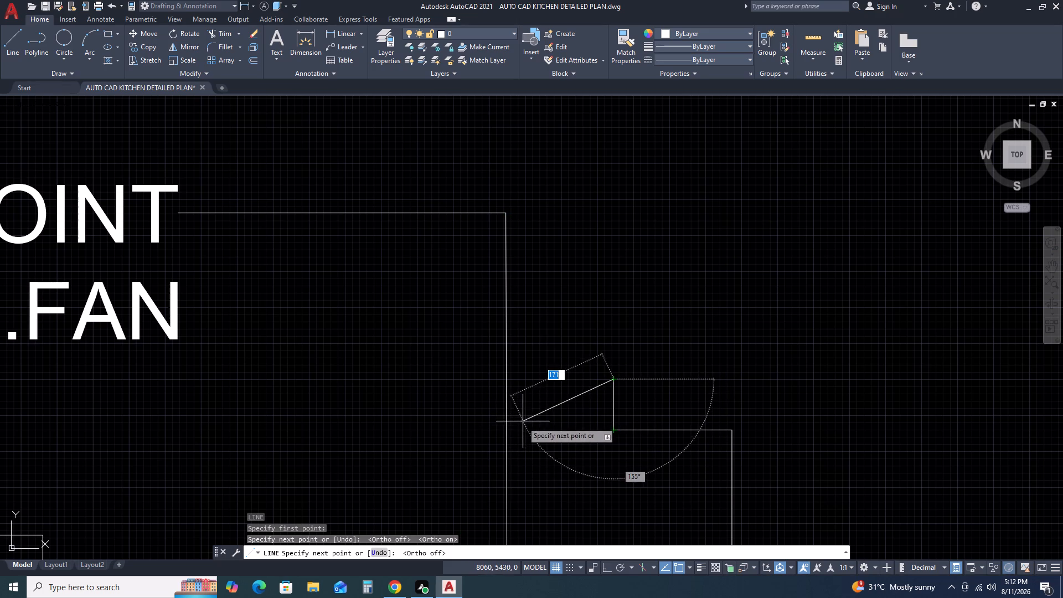
click(505, 431)
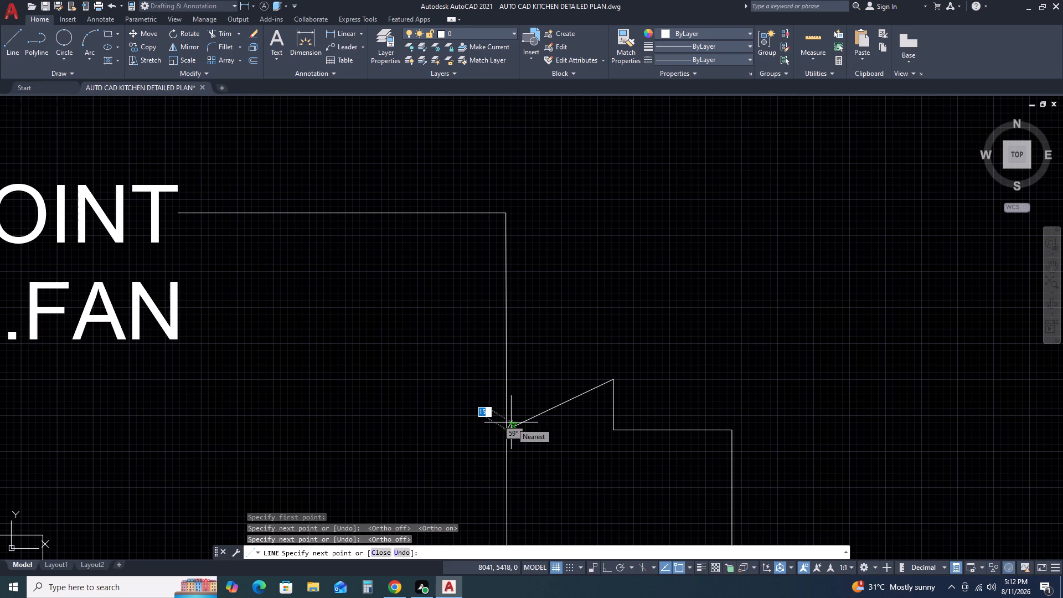
key(Escape)
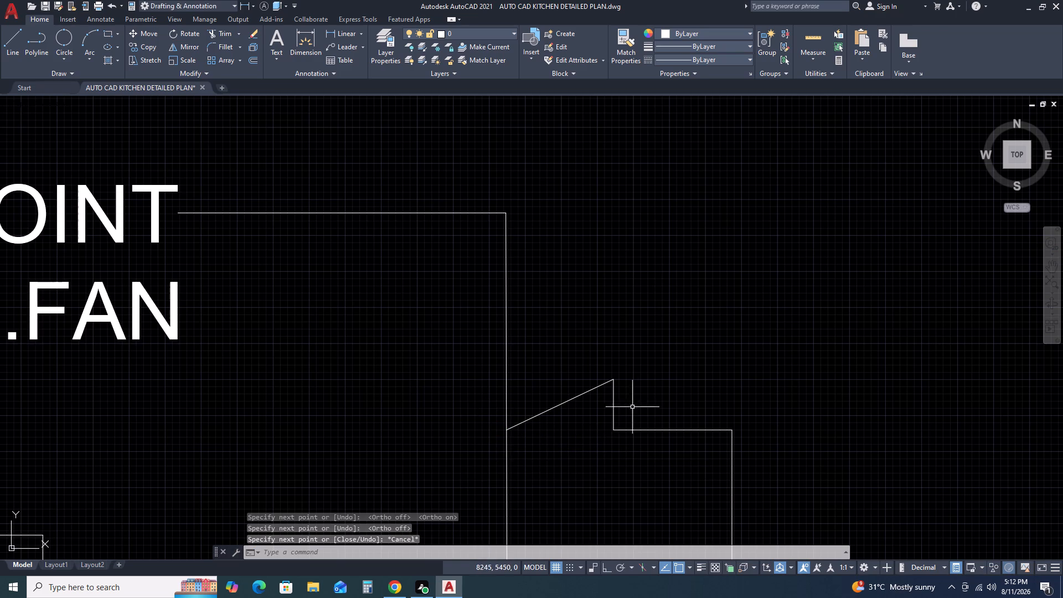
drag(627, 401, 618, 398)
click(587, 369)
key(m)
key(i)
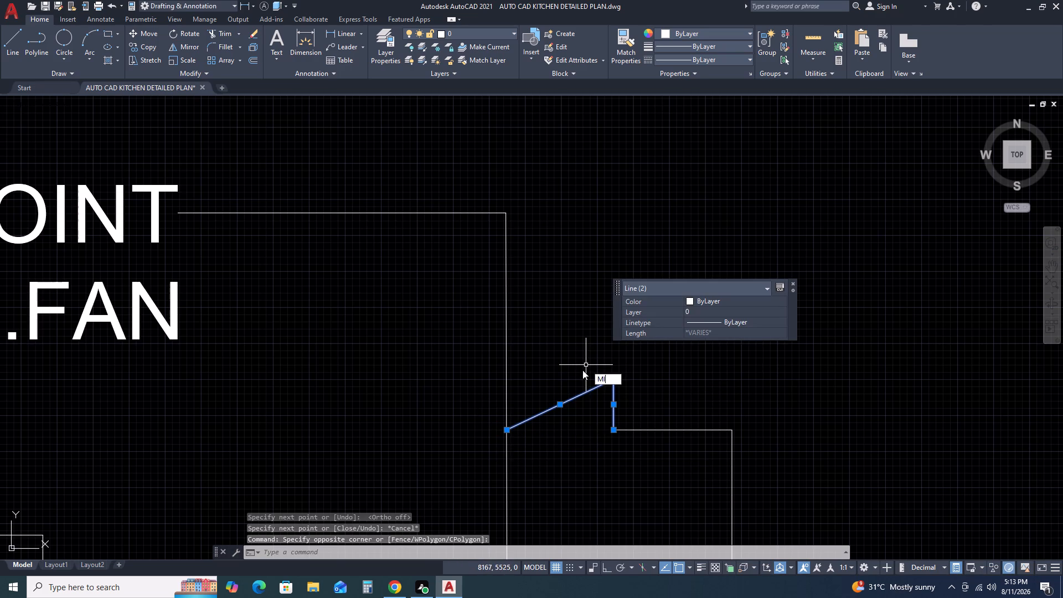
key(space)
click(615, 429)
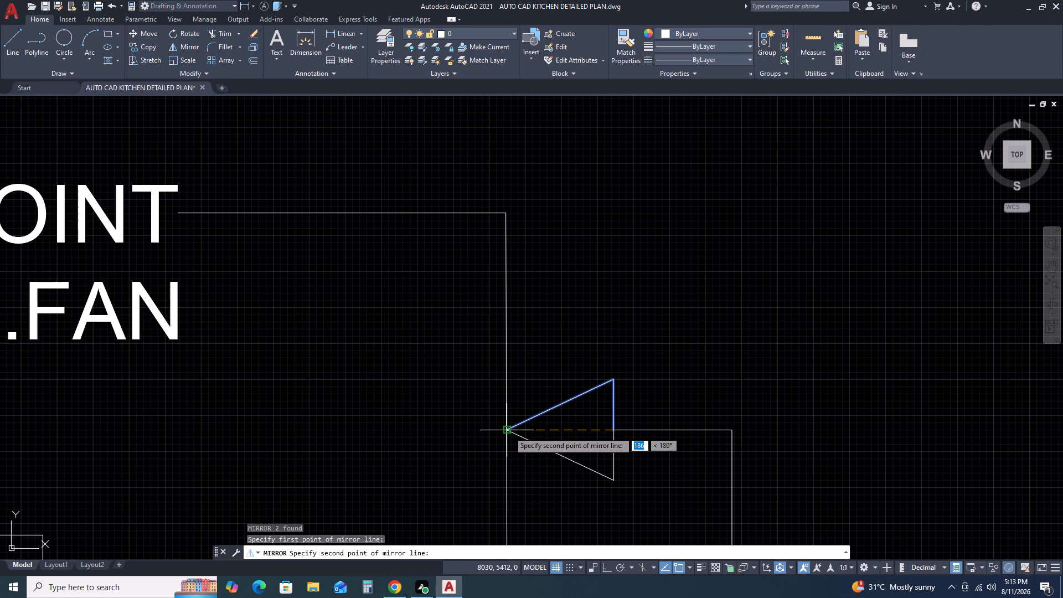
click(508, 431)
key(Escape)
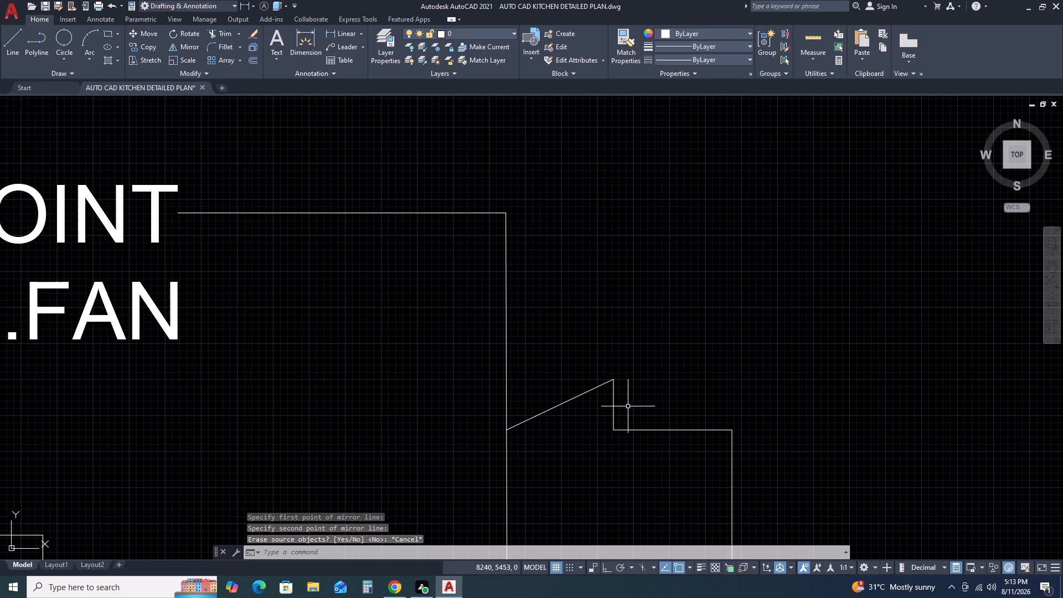
Mirror the two half-arrowhead lines about the section line's horizontal leg axis, keeping the originals, to close the triangle.
drag(625, 401, 615, 398)
click(576, 371)
key(m)
text(I)
key(space)
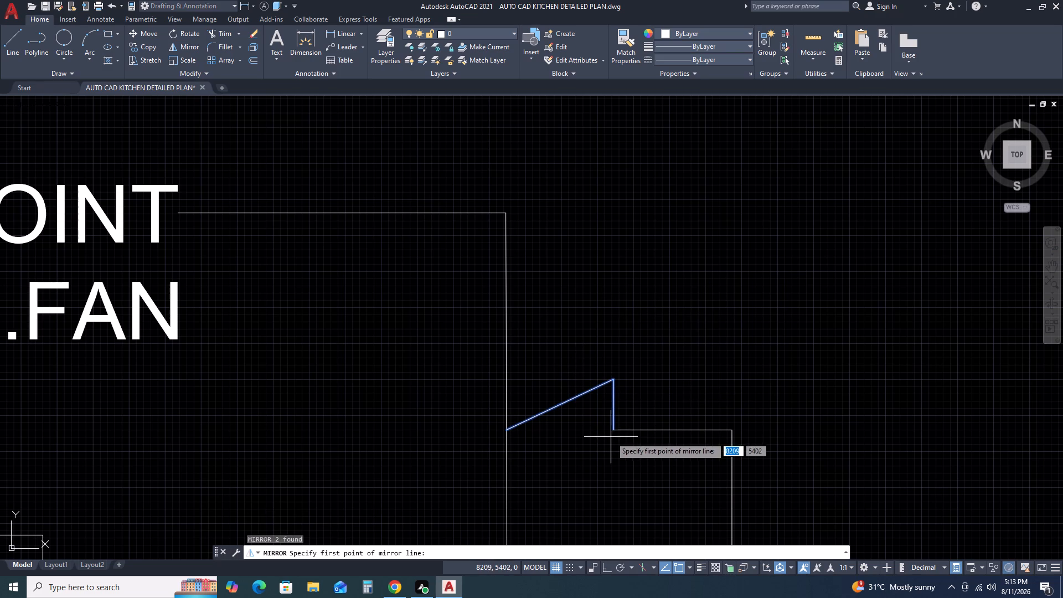
click(614, 430)
click(504, 432)
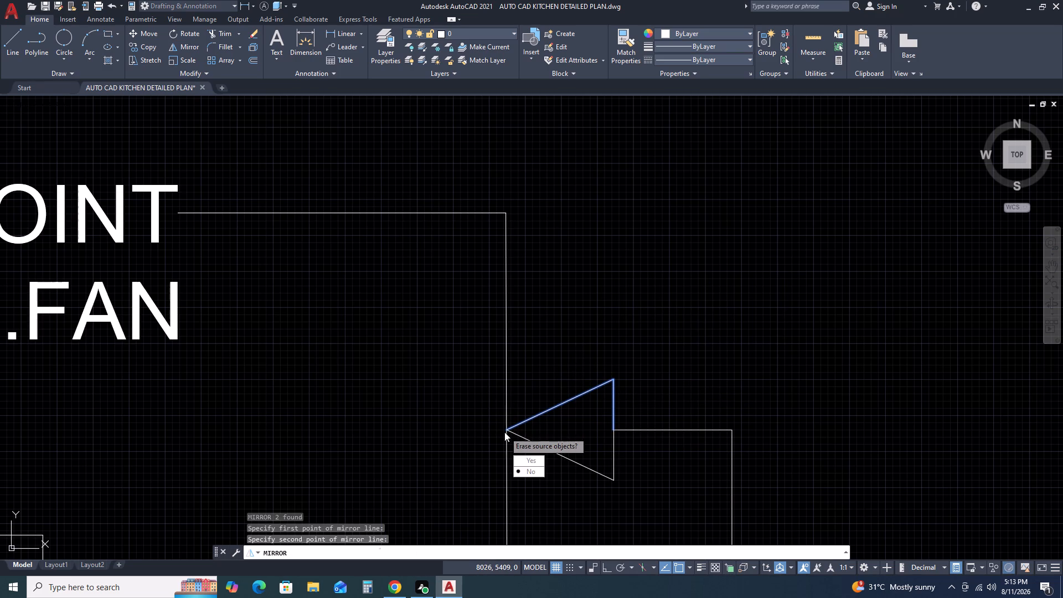
drag(531, 473, 504, 432)
key(space)
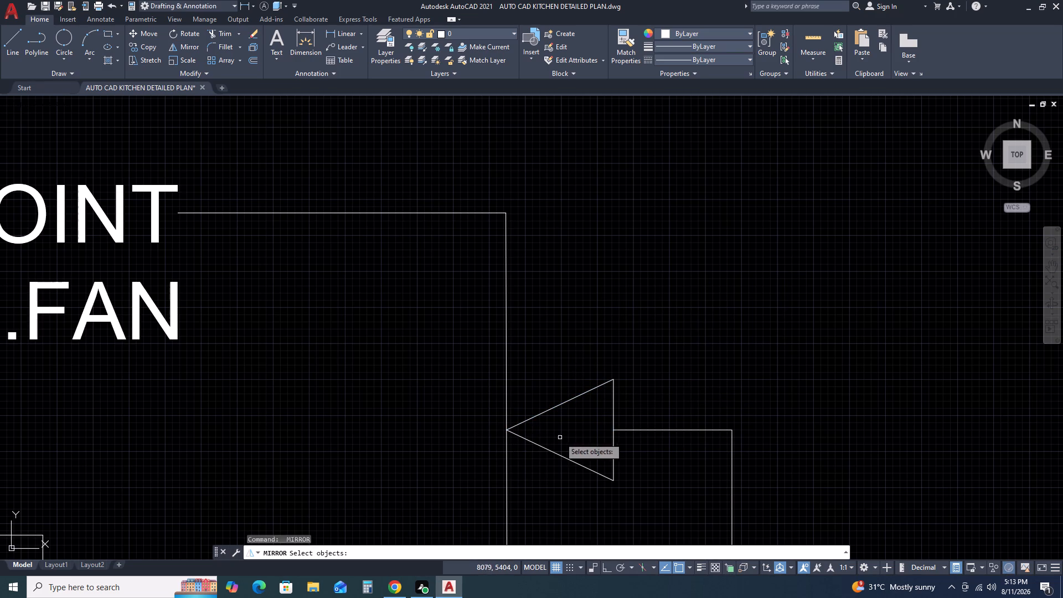
key(Escape)
Fill the arrowhead triangle at the section line's upper end with a solid hatch.
text(H)
key(space)
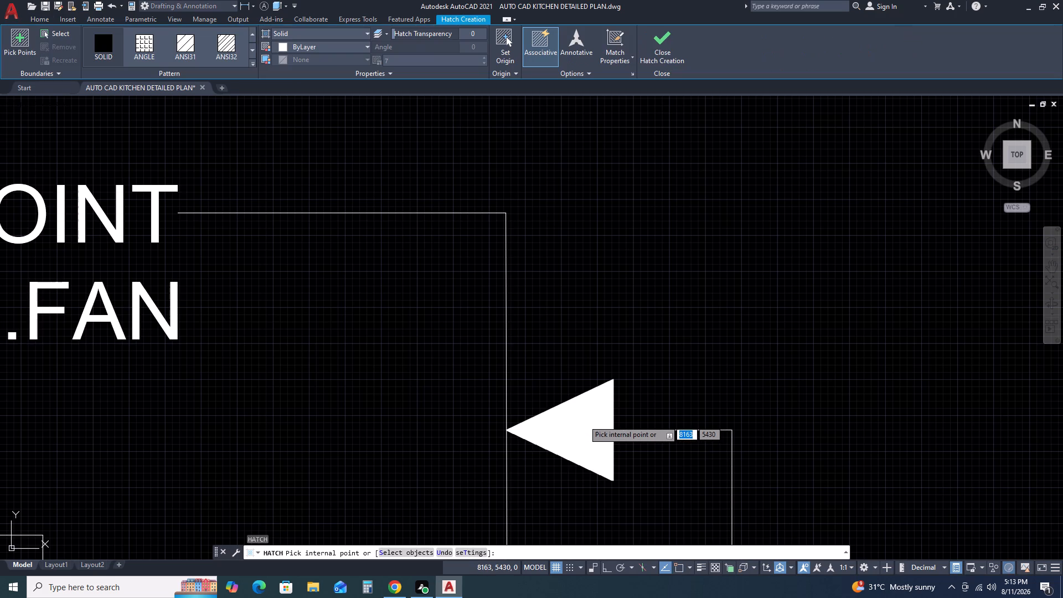
click(584, 420)
key(Escape)
Place single-line text "A" above the section line's upper leg, about 258 high with 0 rotation.
scroll(631, 291, down, 6)
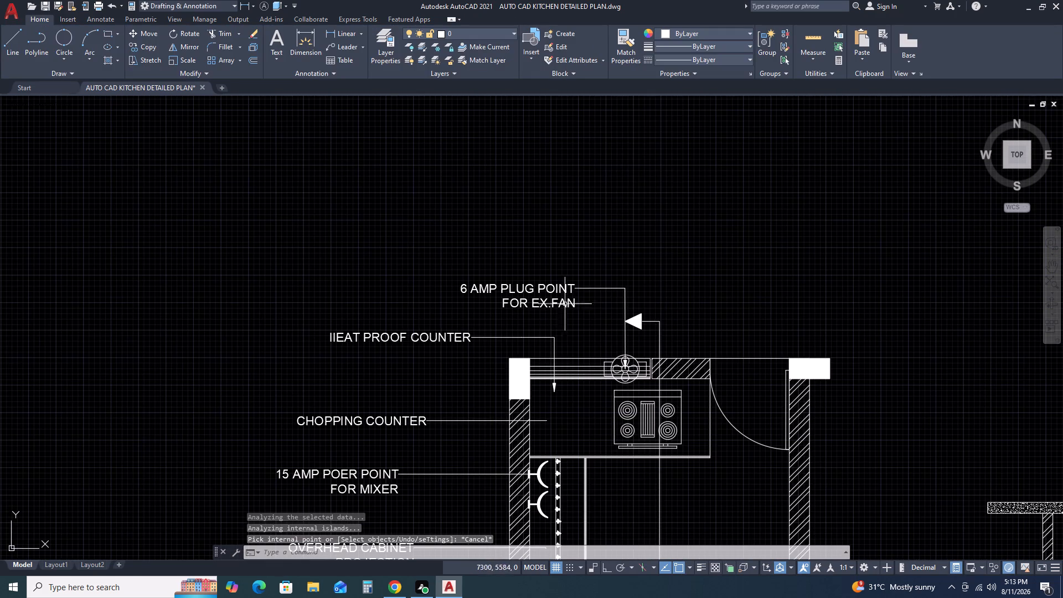
text(DT)
key(space)
click(667, 288)
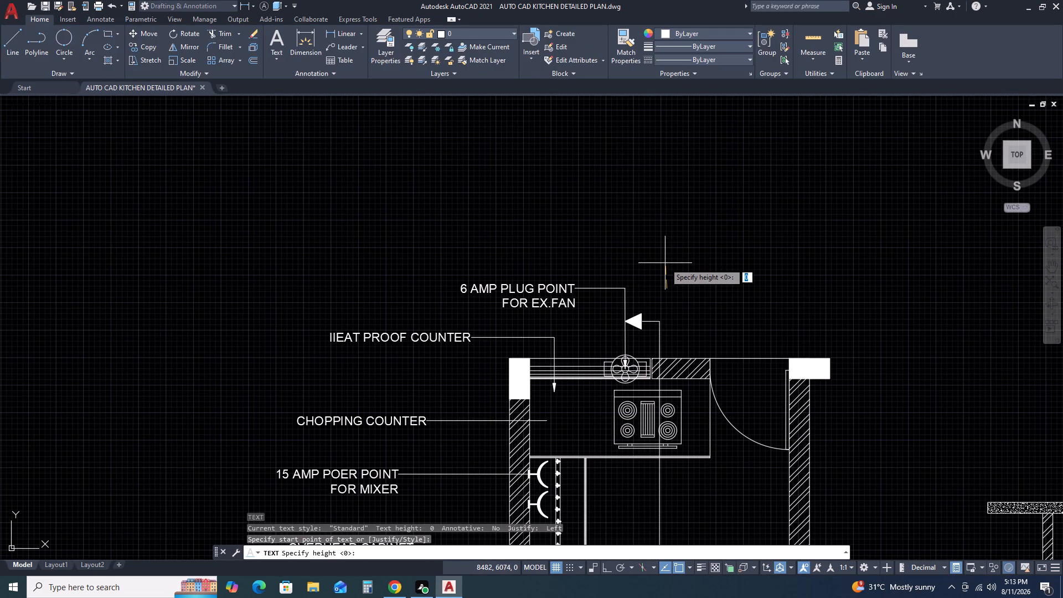
key(F8)
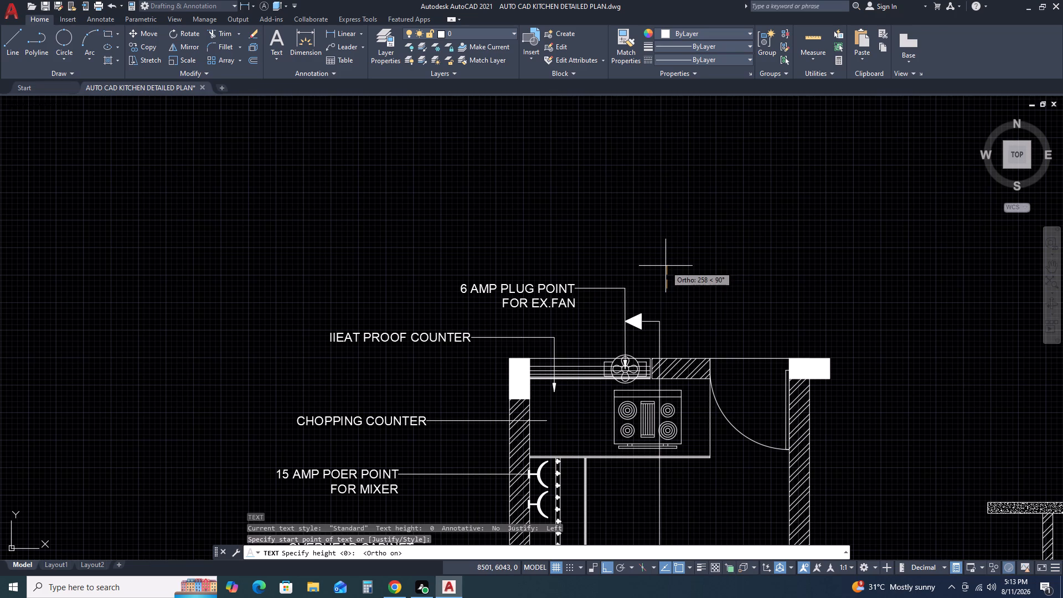
click(665, 266)
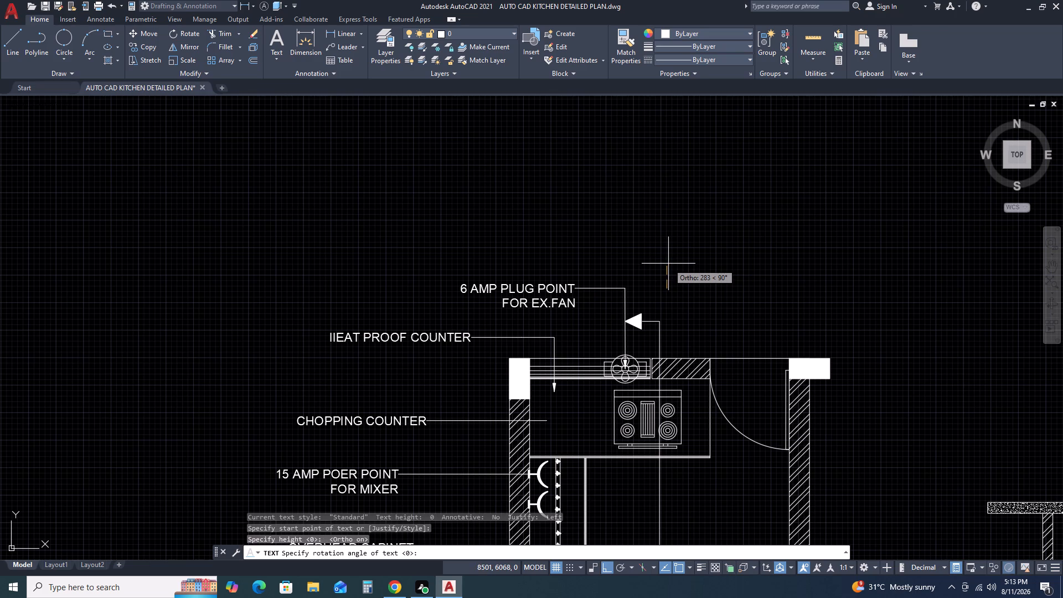
text(0)
key(space)
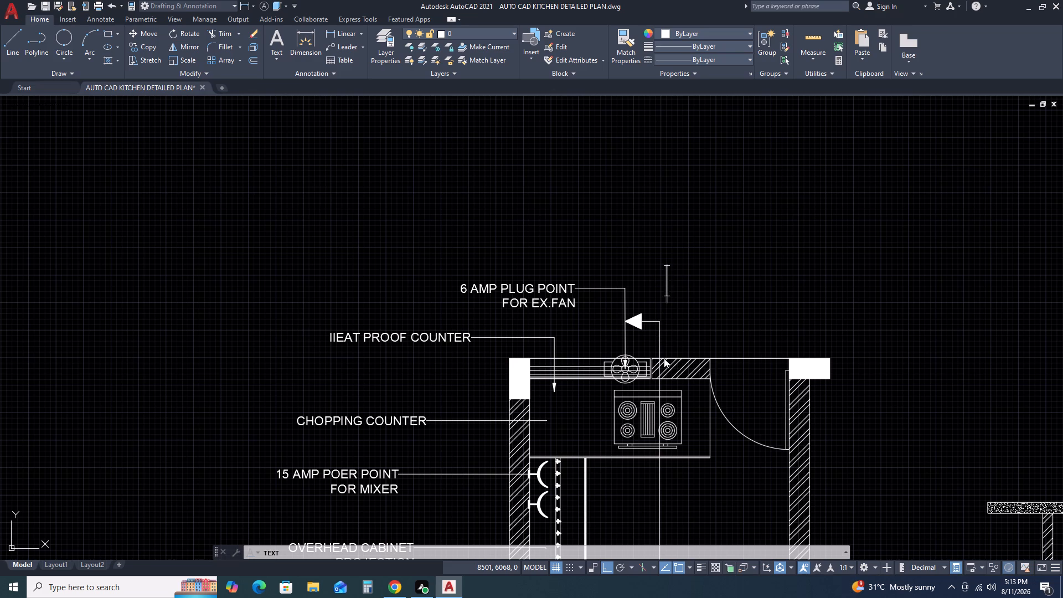
key(a)
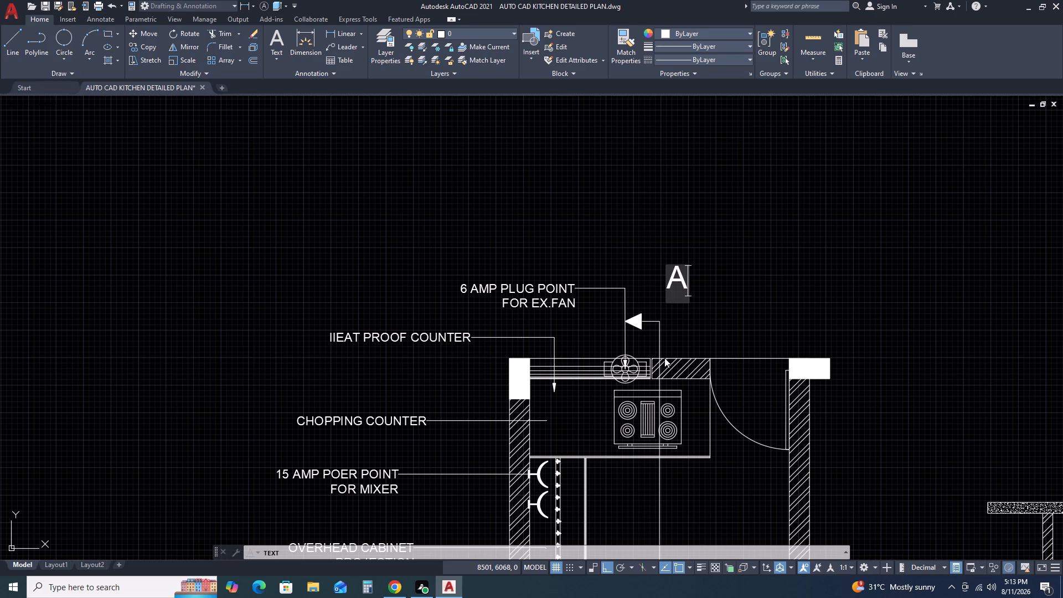
click(754, 308)
key(Escape)
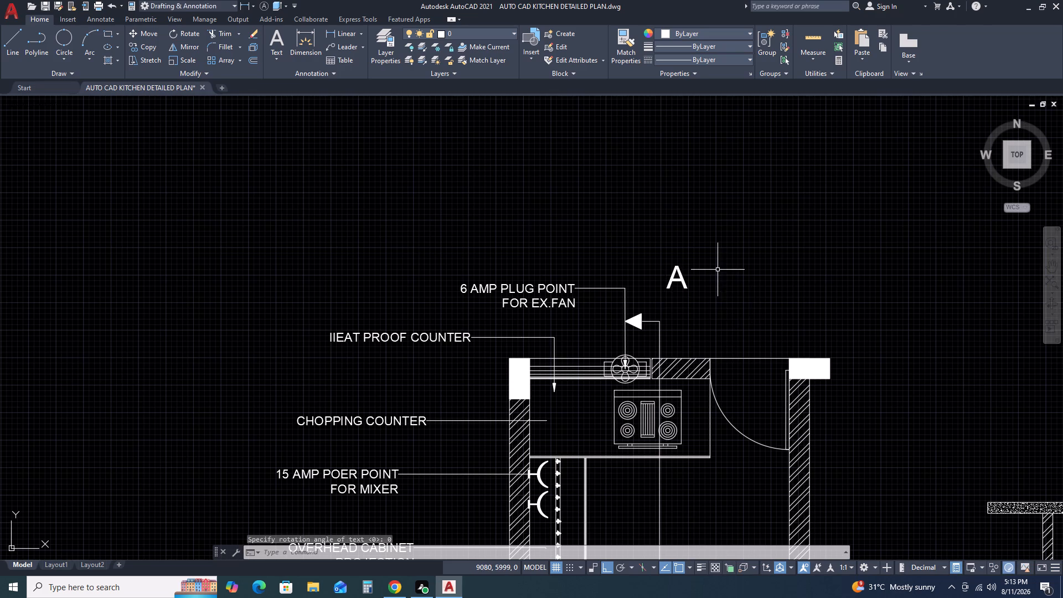
Move the "A" label beside the tip of the section arrowhead, below the exhaust fan plug point label.
drag(716, 270, 703, 275)
click(648, 305)
text(M)
key(space)
drag(701, 311, 688, 315)
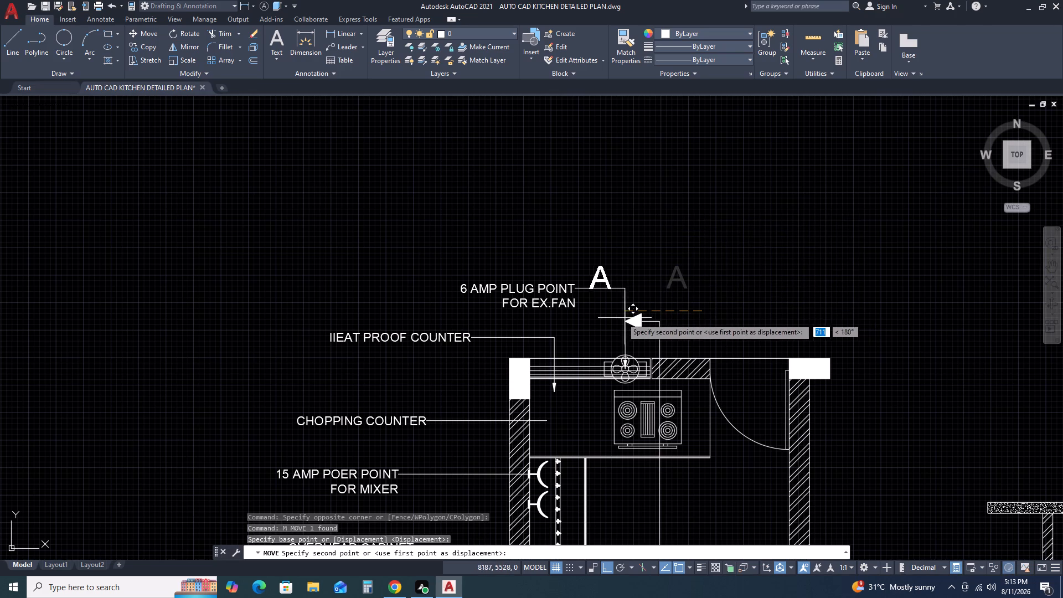
key(F8)
scroll(612, 344, up, 1)
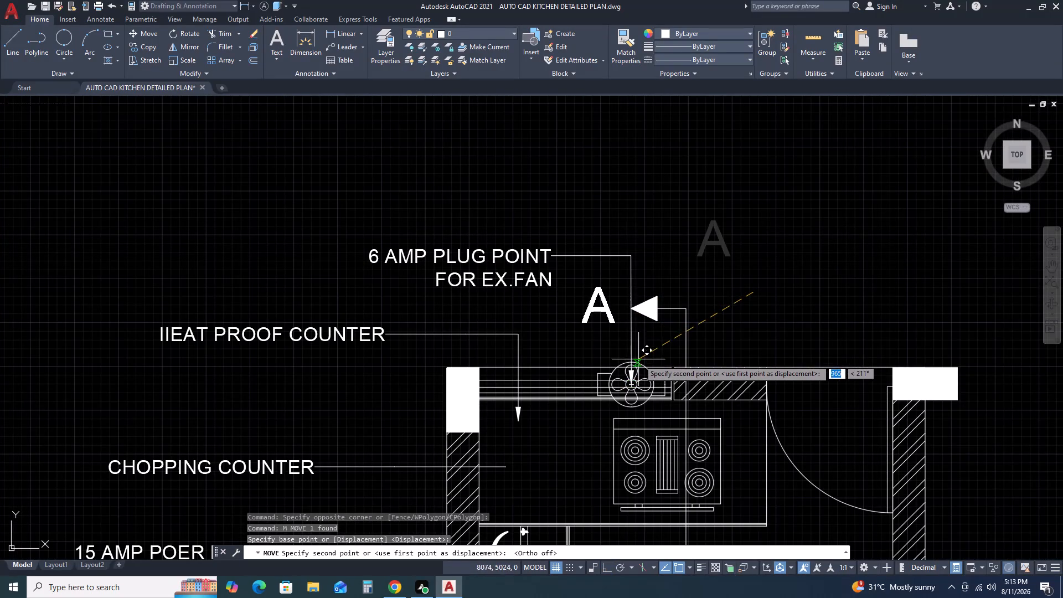
click(646, 361)
key(Escape)
Set the "A" section label's text height to 200.
click(617, 301)
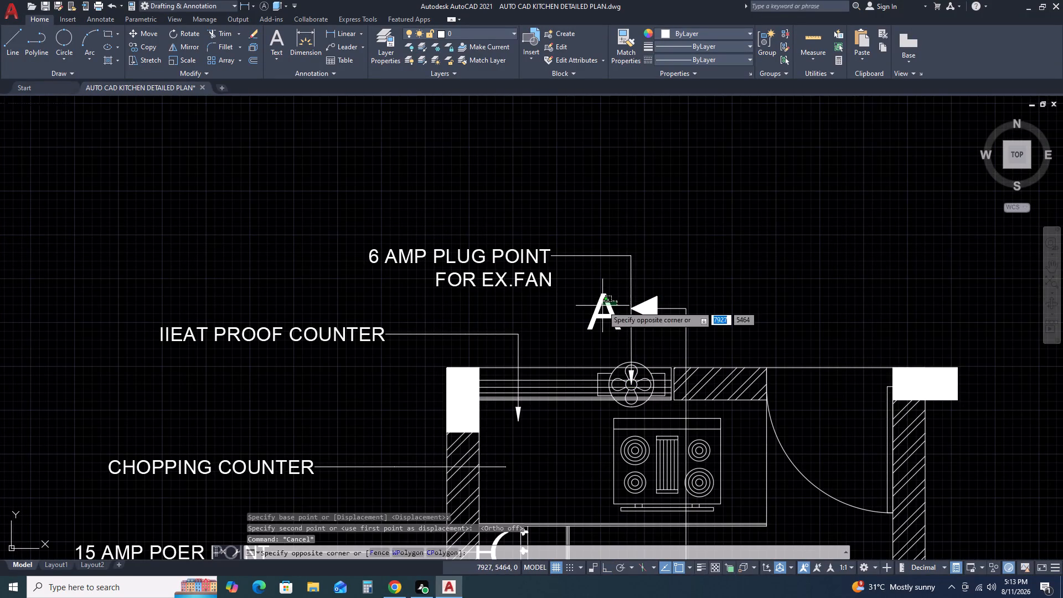
click(584, 314)
click(721, 267)
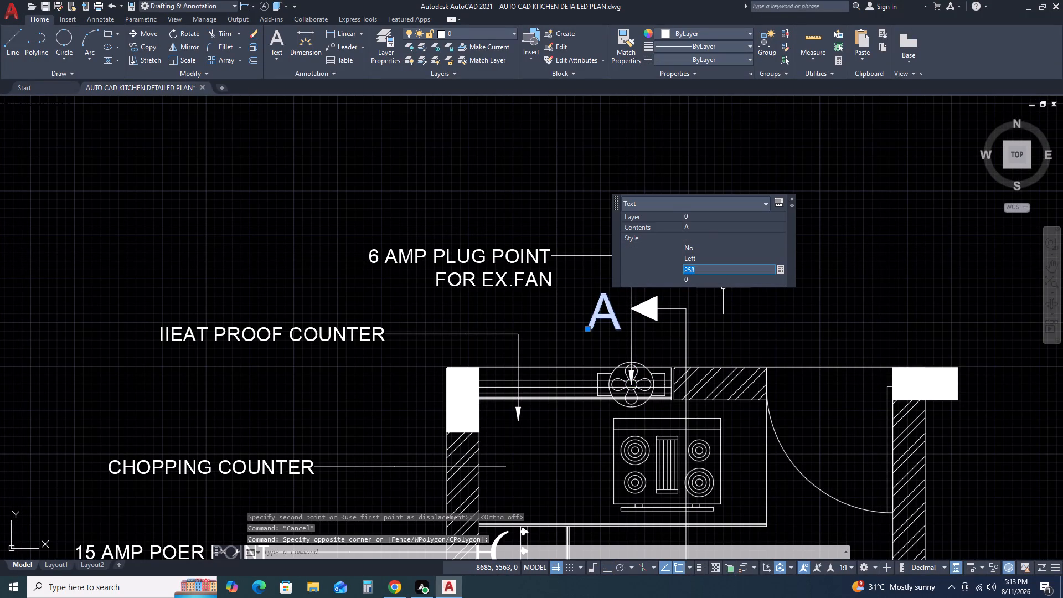
text(20)
text(0-)
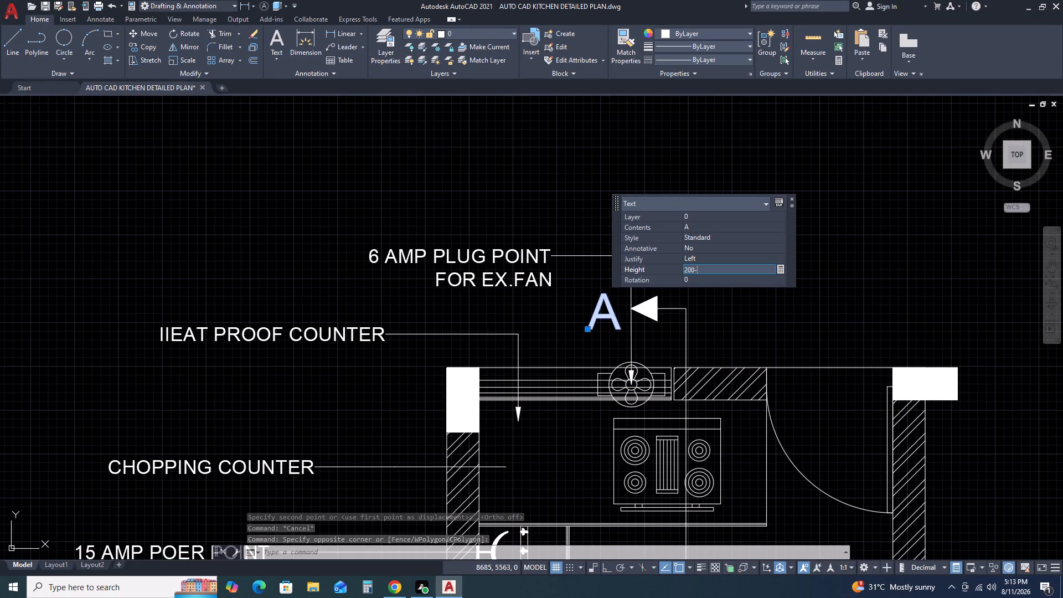
key(BackSpace)
key(Return)
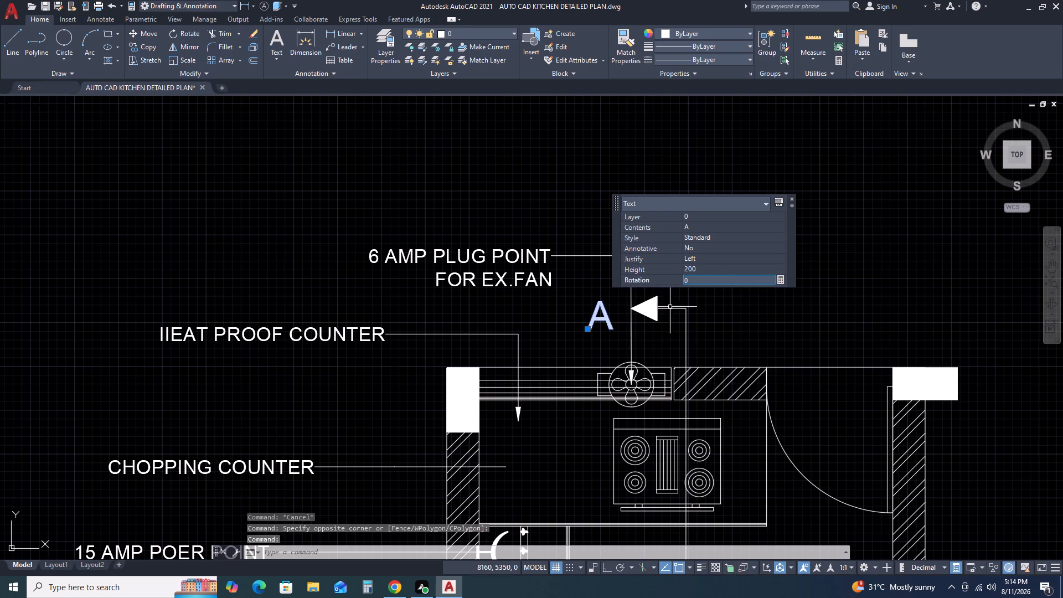
key(Escape)
Move the "A" label slightly up and closer to the section arrowhead's tip.
click(613, 323)
click(600, 308)
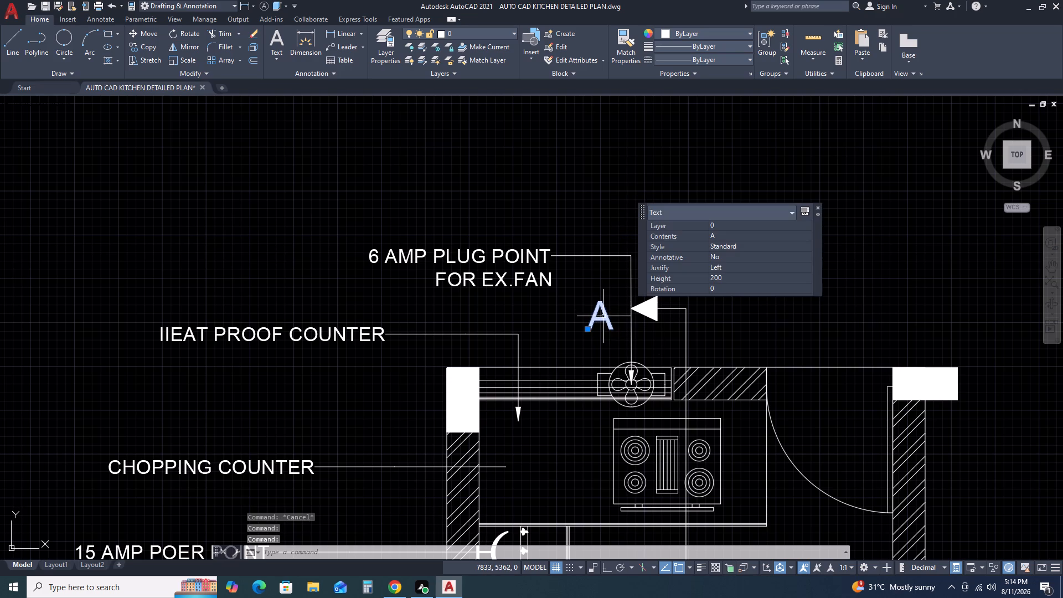
key(m)
key(space)
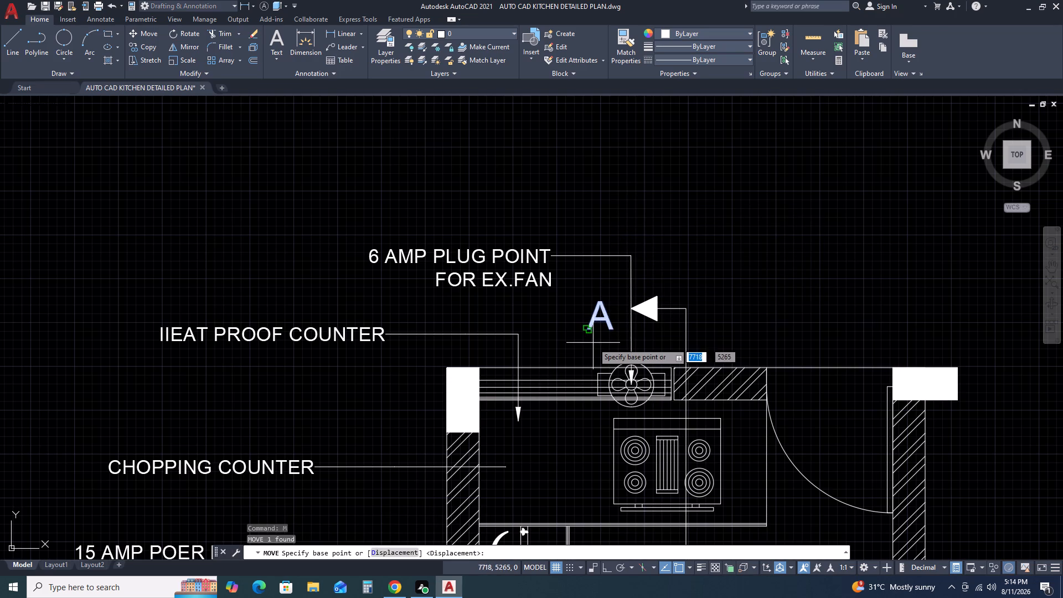
click(593, 343)
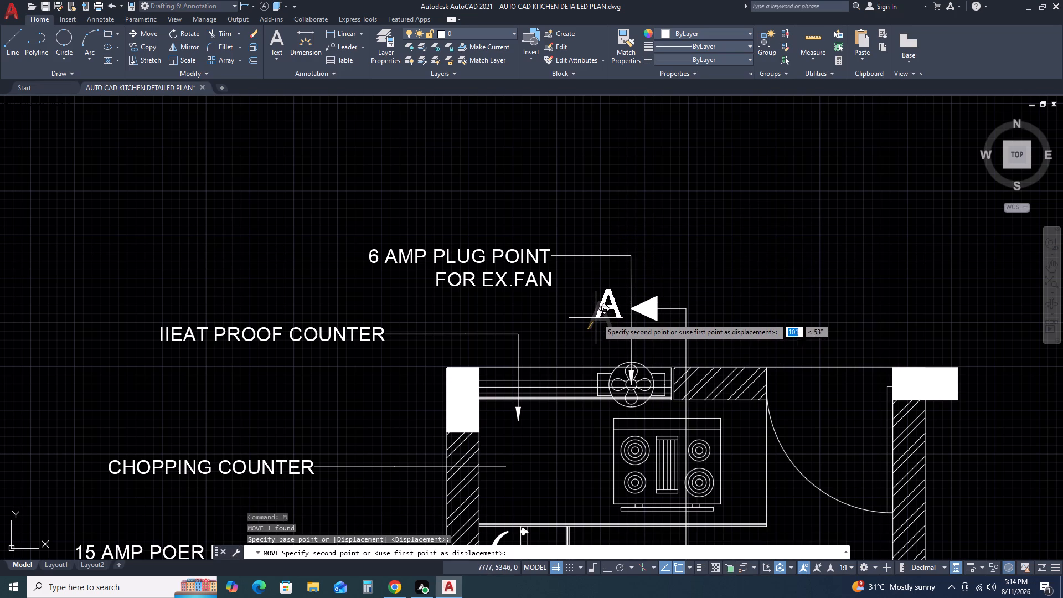
click(602, 318)
key(Escape)
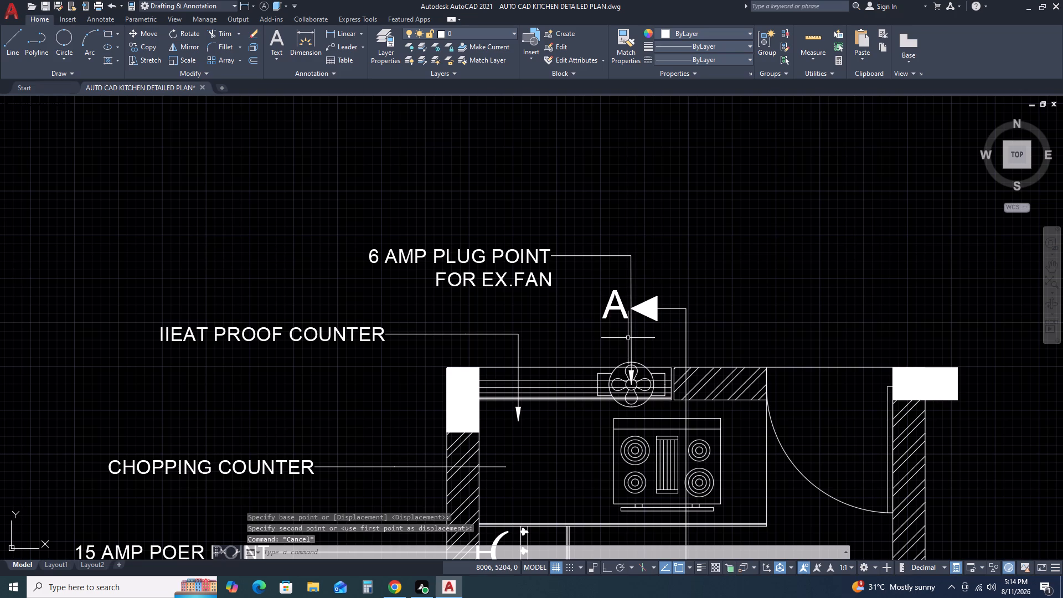
Draw a horizontal underline about 200 long just beneath the "A" label at the section line's upper end.
text(L)
key(space)
scroll(628, 335, up, 3)
click(514, 310)
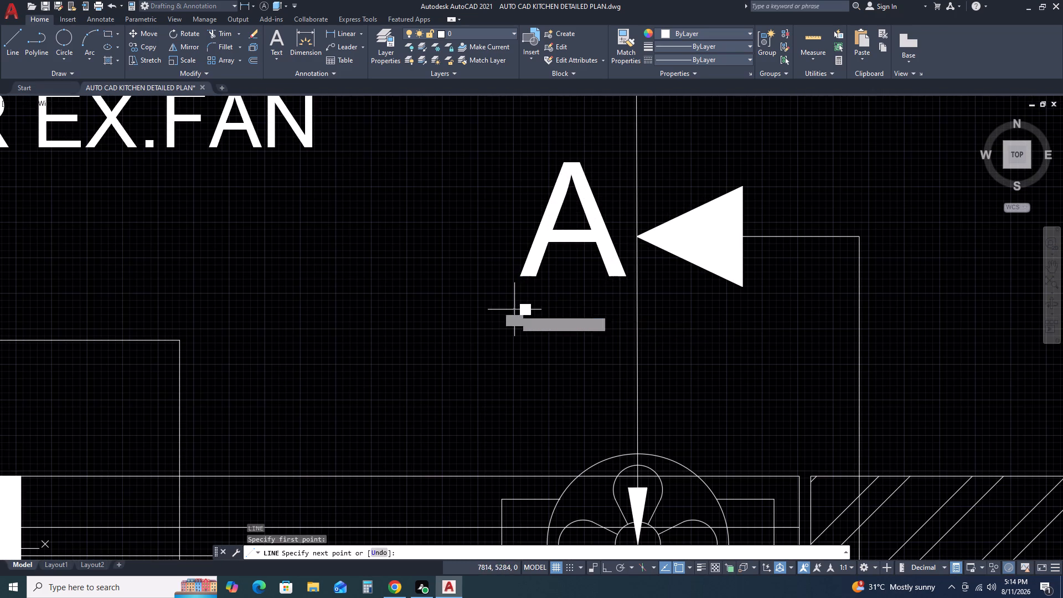
click(631, 309)
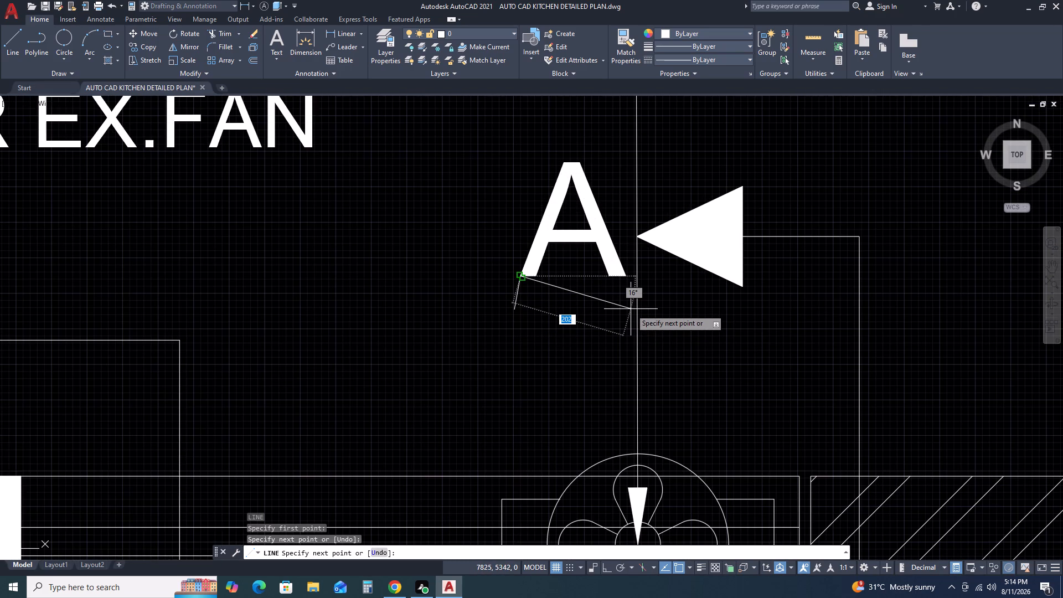
key(ctrl+z)
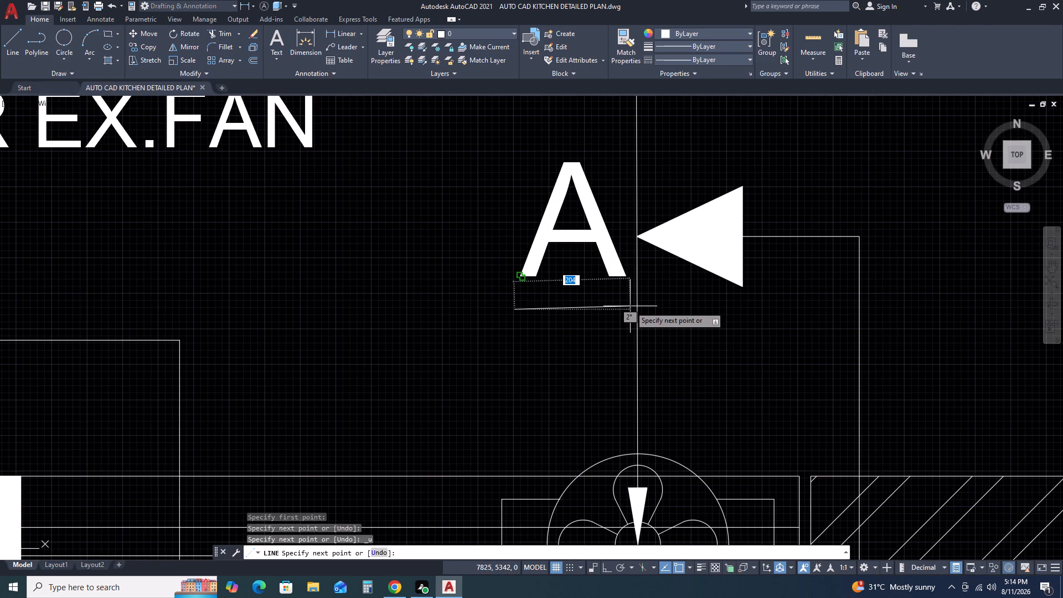
click(630, 308)
key(ctrl+z)
scroll(622, 312, up, 1)
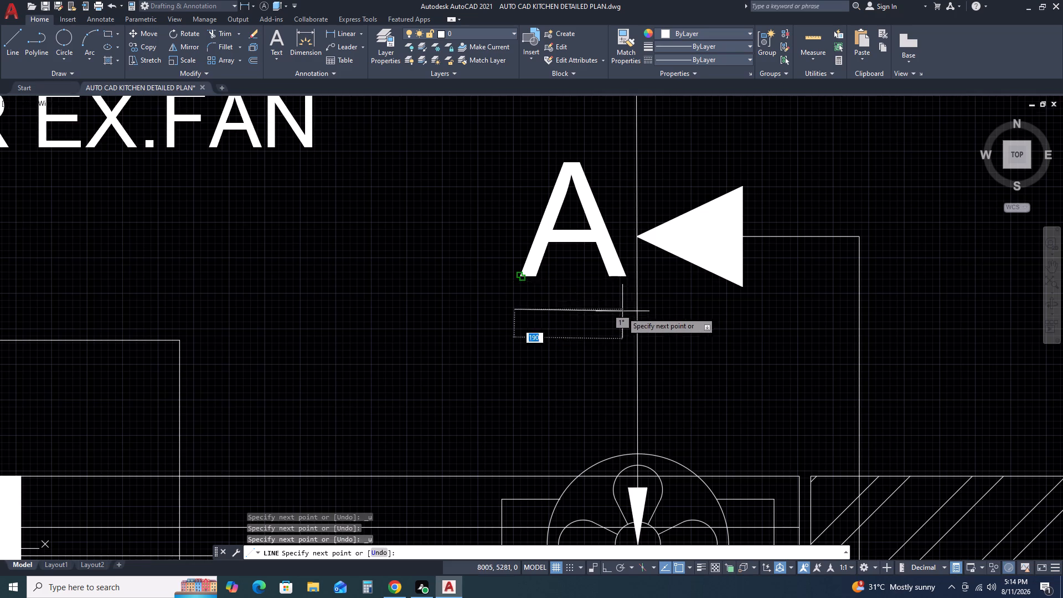
scroll(622, 312, up, 4)
click(683, 292)
scroll(683, 292, down, 3)
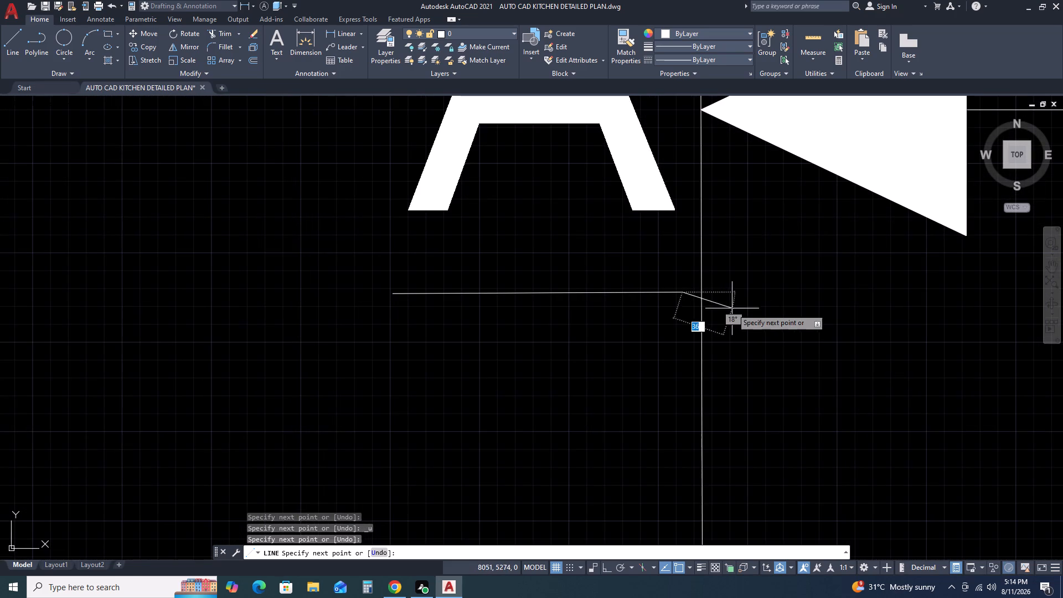
key(Escape)
Copy the "A" label, its underline, the solid arrowhead and the short leg straight down to just below the plan's bottom wall.
scroll(616, 288, down, 4)
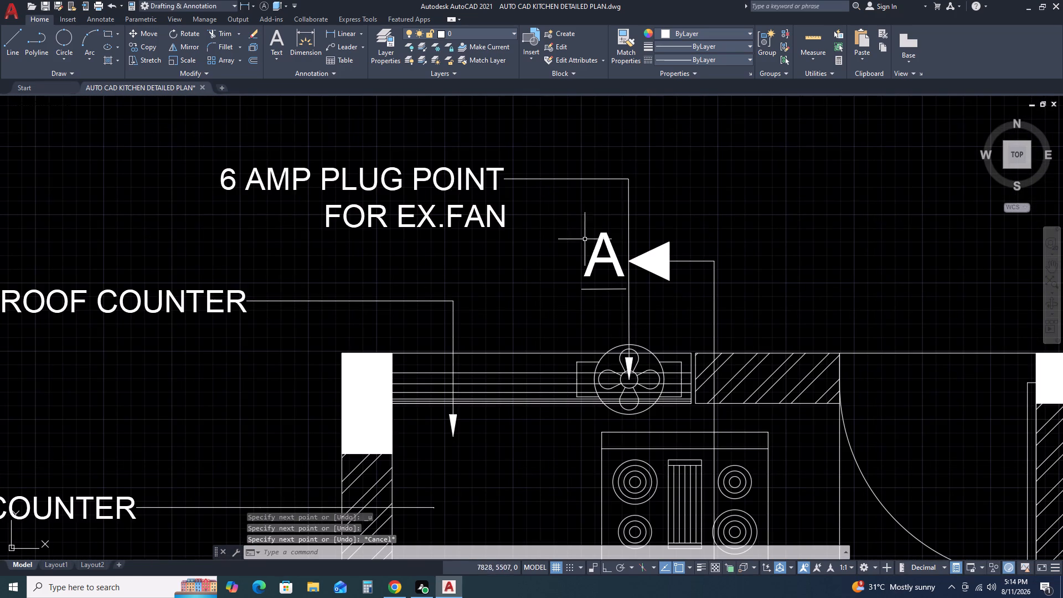
drag(566, 219, 566, 239)
click(730, 318)
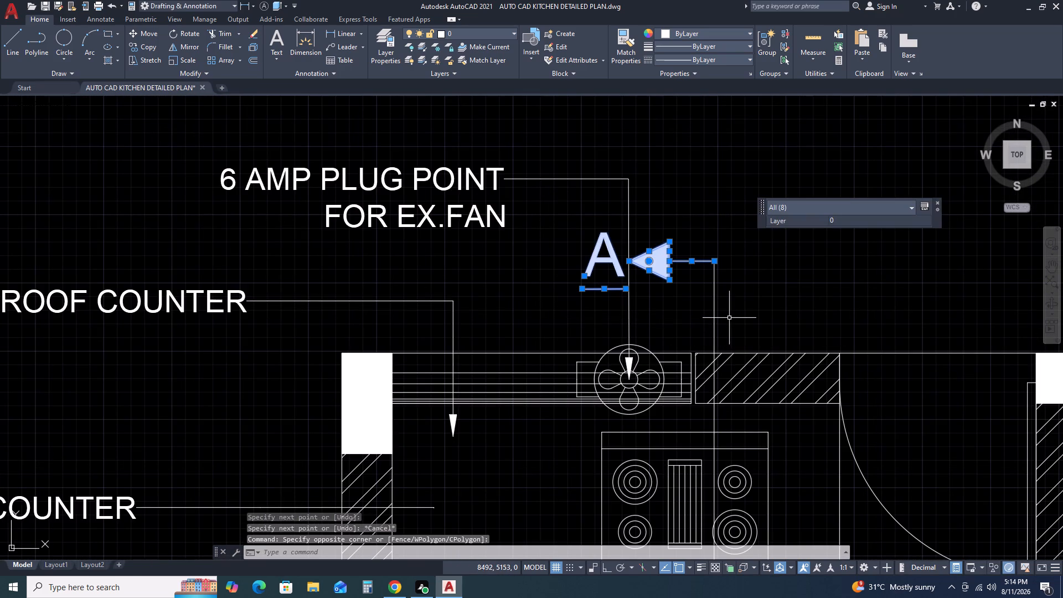
key(c)
key(o)
key(space)
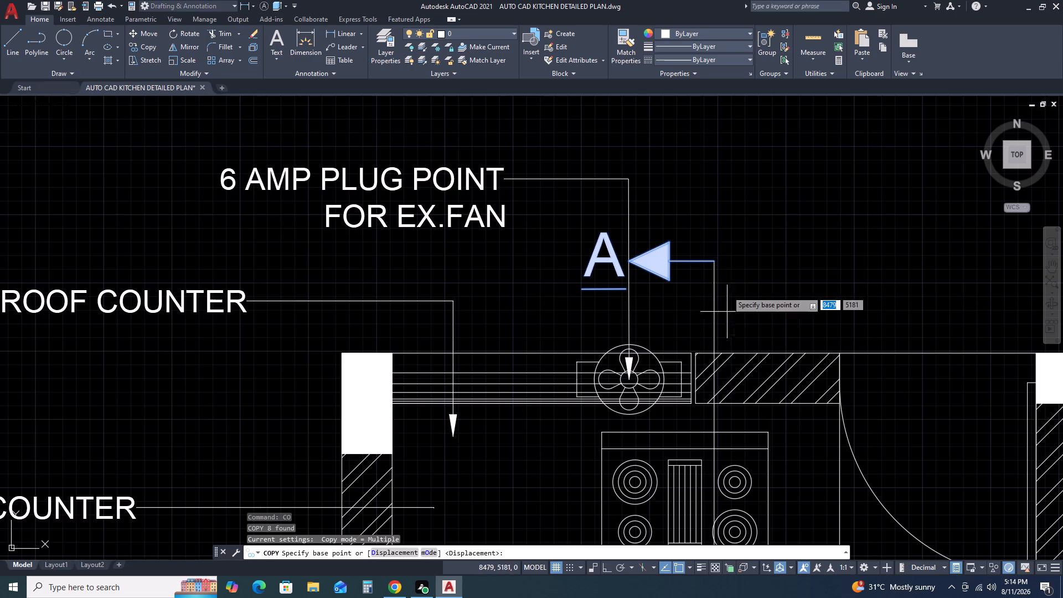
click(712, 259)
scroll(703, 275, down, 2)
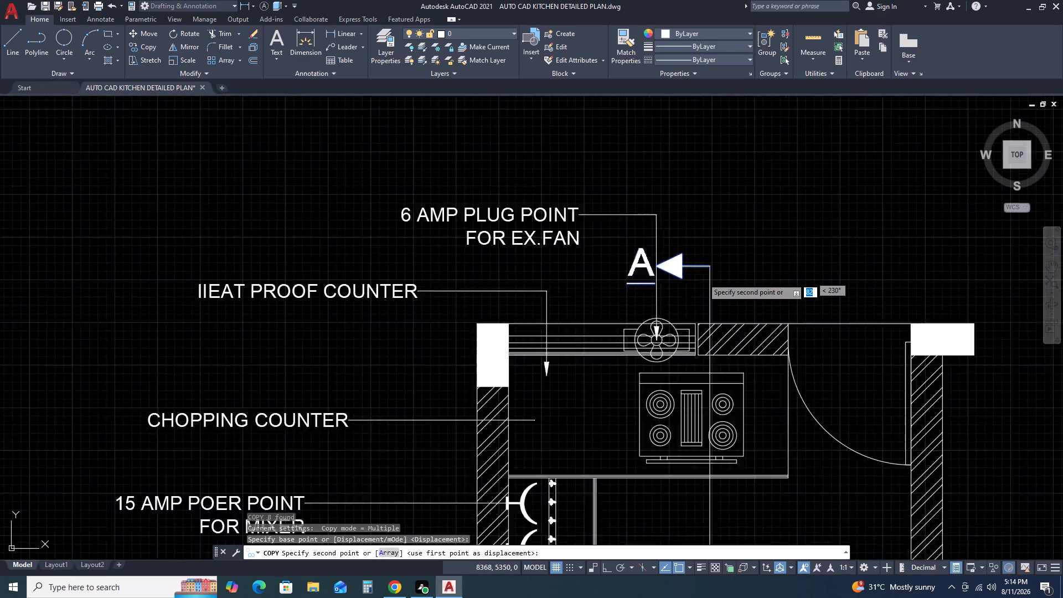
scroll(703, 280, down, 1)
scroll(677, 355, down, 2)
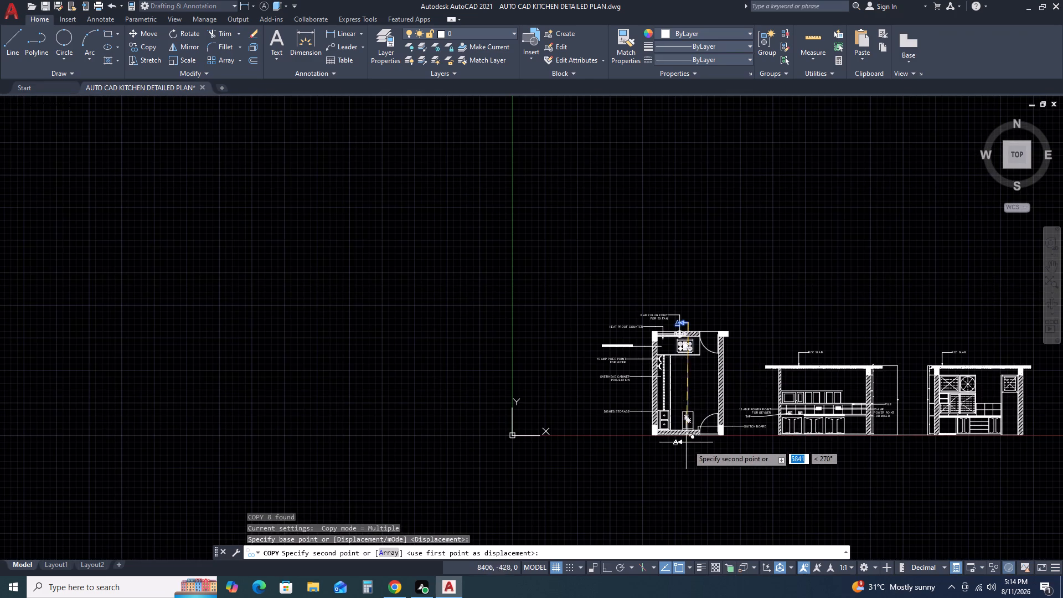
scroll(689, 448, up, 5)
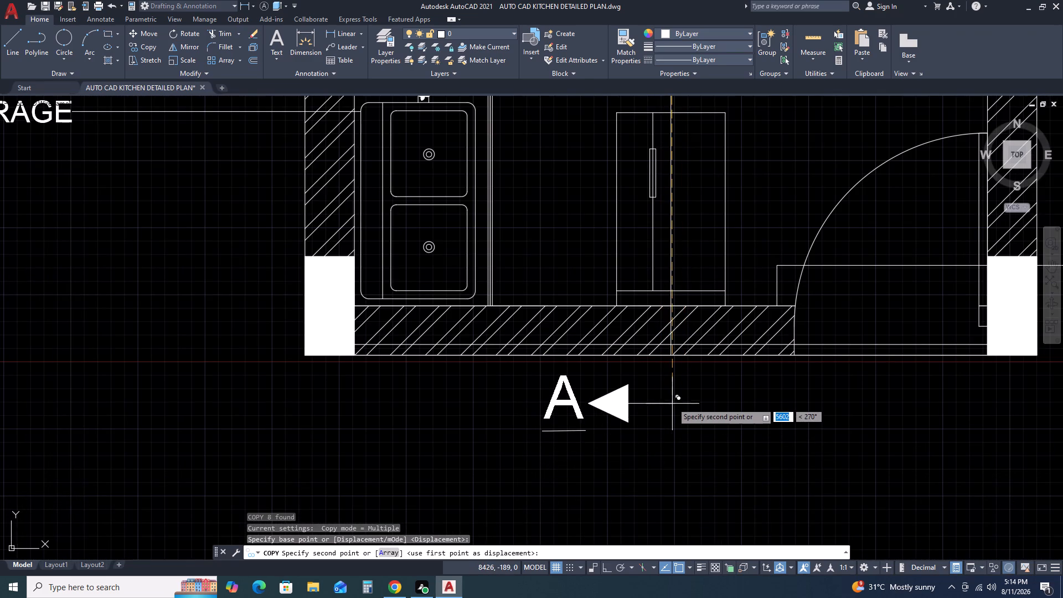
click(672, 400)
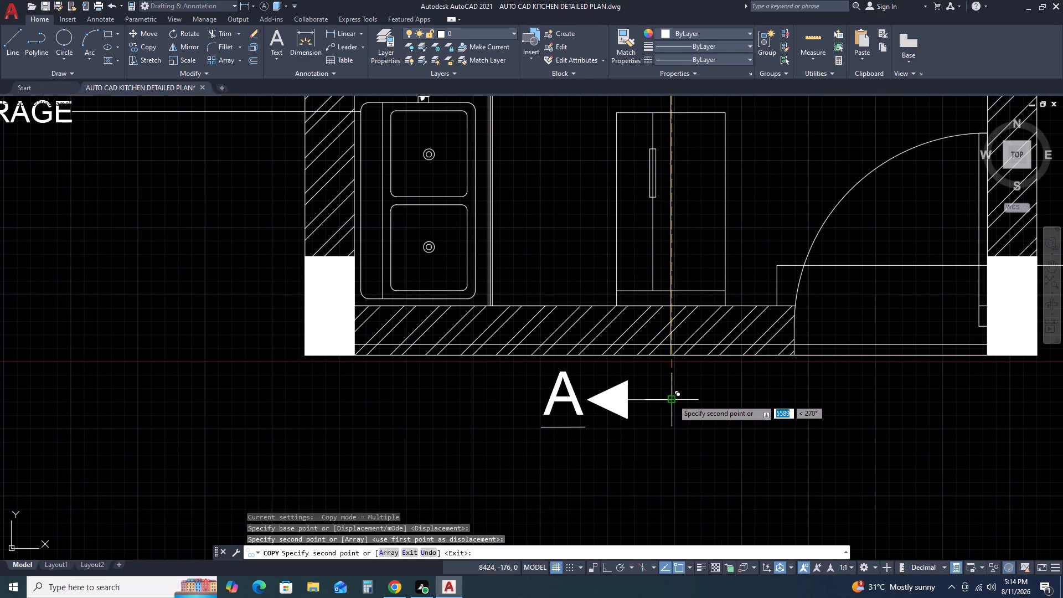
key(Escape)
Extend the vertical section line down to meet the leg of the copied "A" marker below the plan.
key(r)
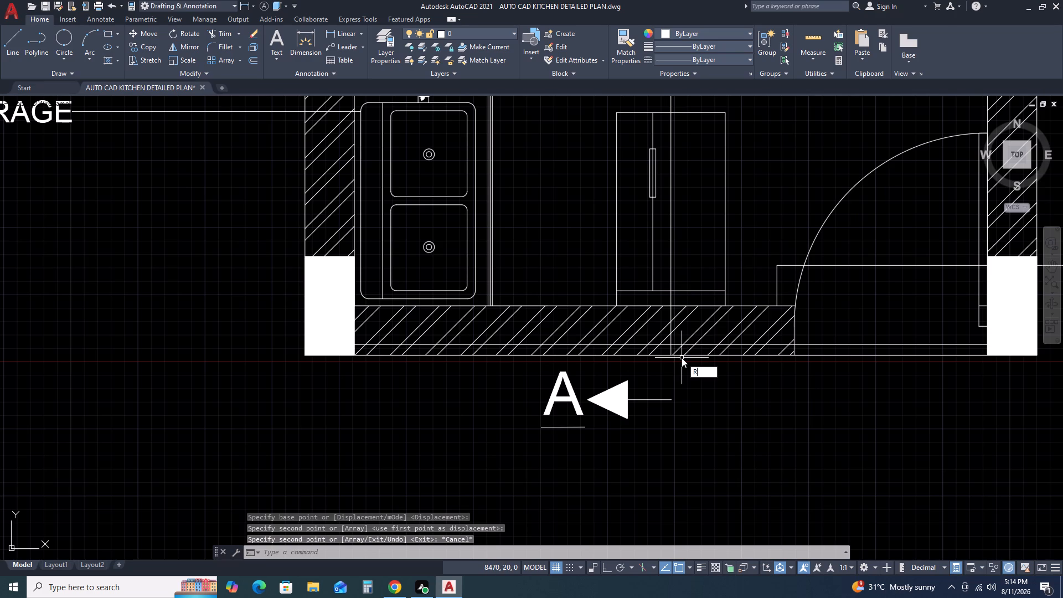
key(BackSpace)
text(EX)
key(space)
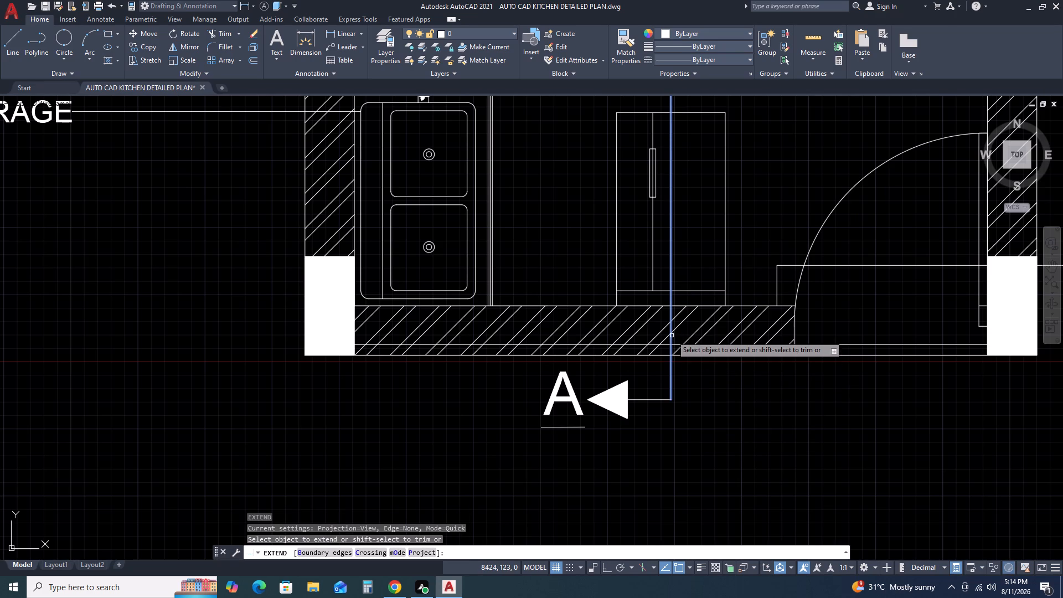
click(672, 336)
key(Escape)
With Ortho on, draw a second section line: a short vertical leg outside the left wall and a horizontal line about 4200 long across the plan.
scroll(684, 397, down, 3)
middle_drag(813, 257, 783, 334)
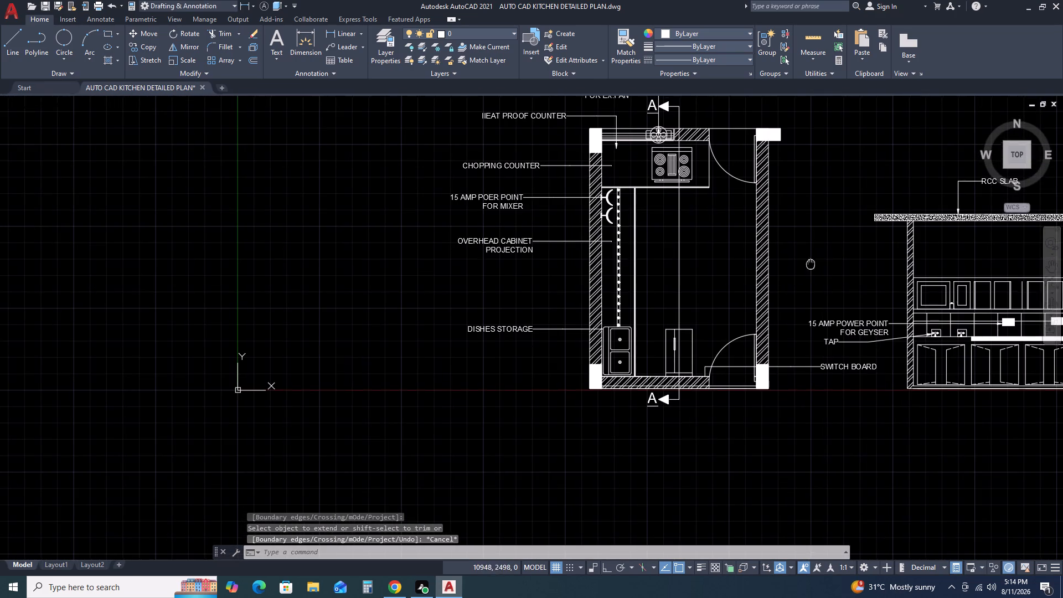
middle_drag(783, 334, 777, 342)
key(l)
key(space)
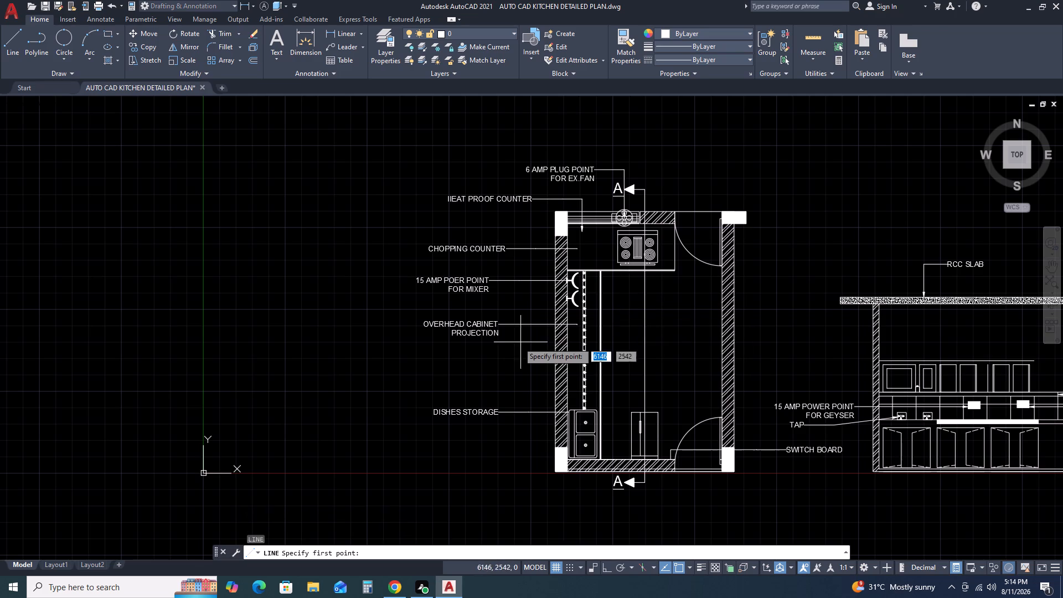
click(533, 311)
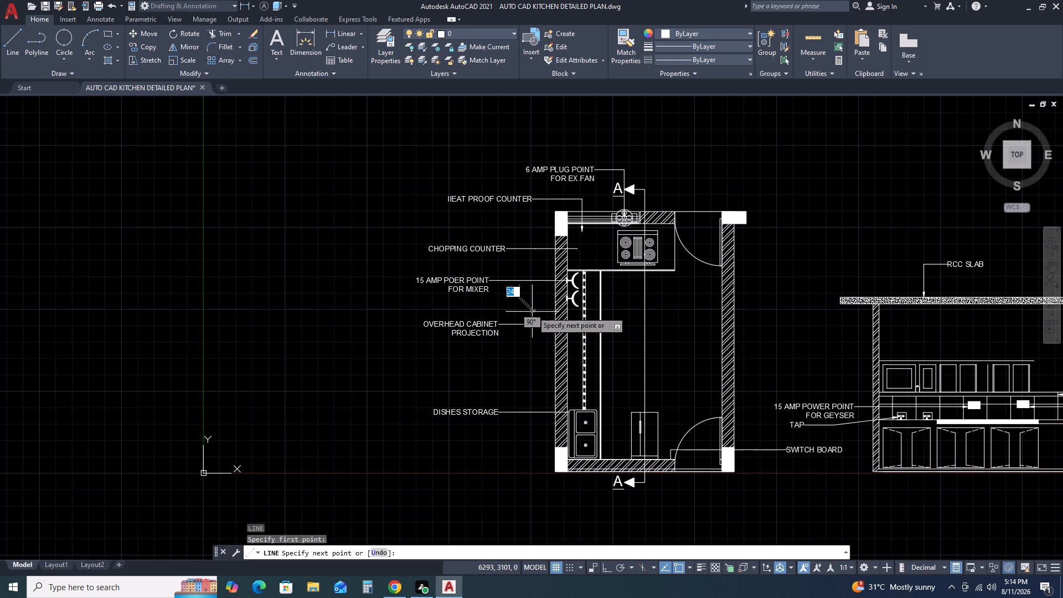
key(F8)
click(533, 344)
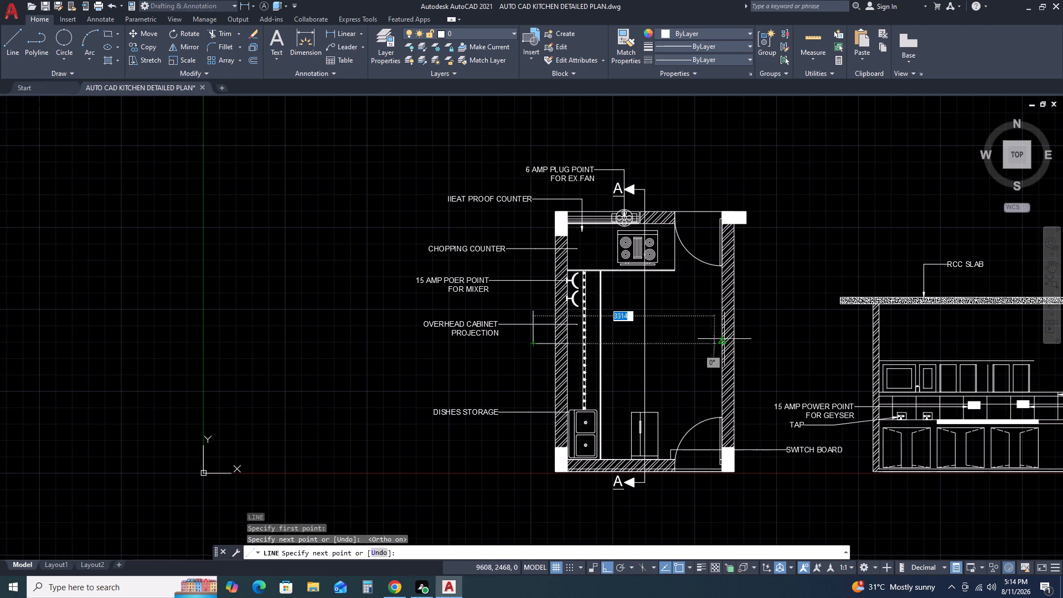
click(753, 344)
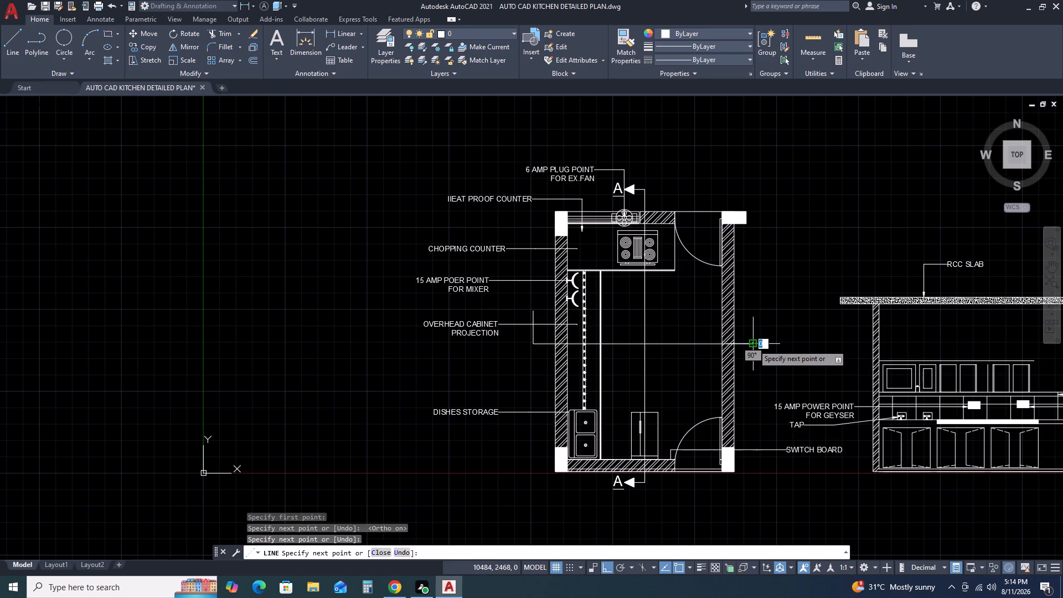
key(Escape)
scroll(596, 208, up, 3)
scroll(729, 212, down, 2)
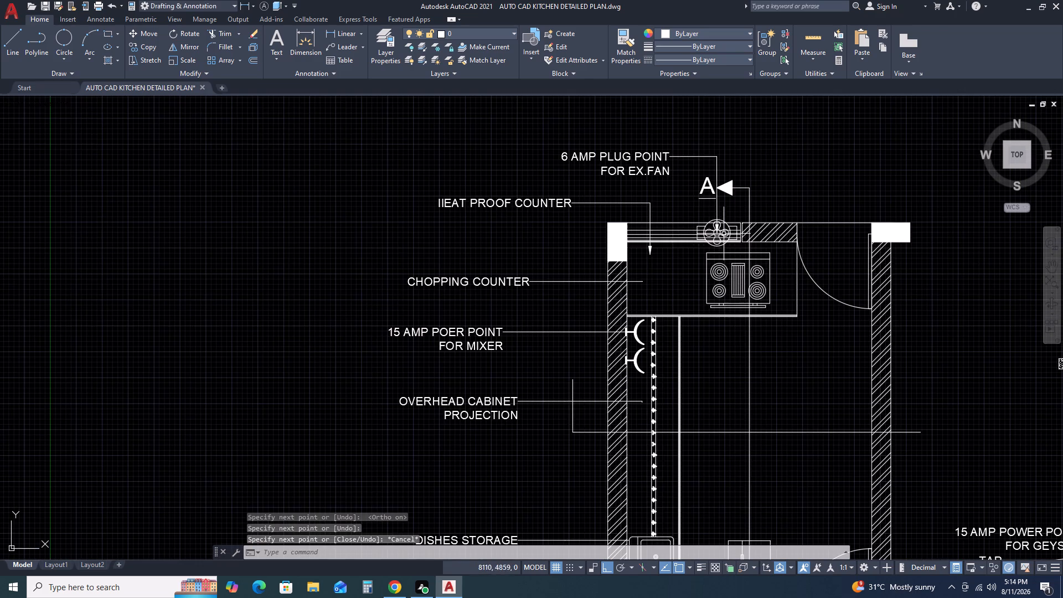
Copy the upper "A" marker with arrowhead, leg and underline about 5270 horizontally into the empty space left of the plan.
click(694, 173)
click(751, 207)
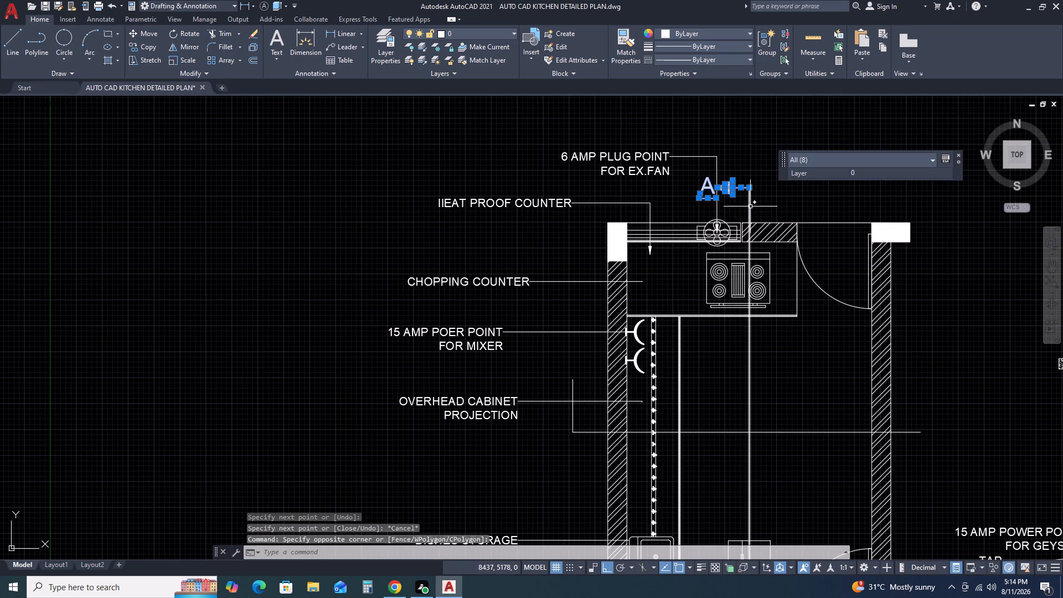
scroll(744, 194, up, 2)
text(CO)
key(space)
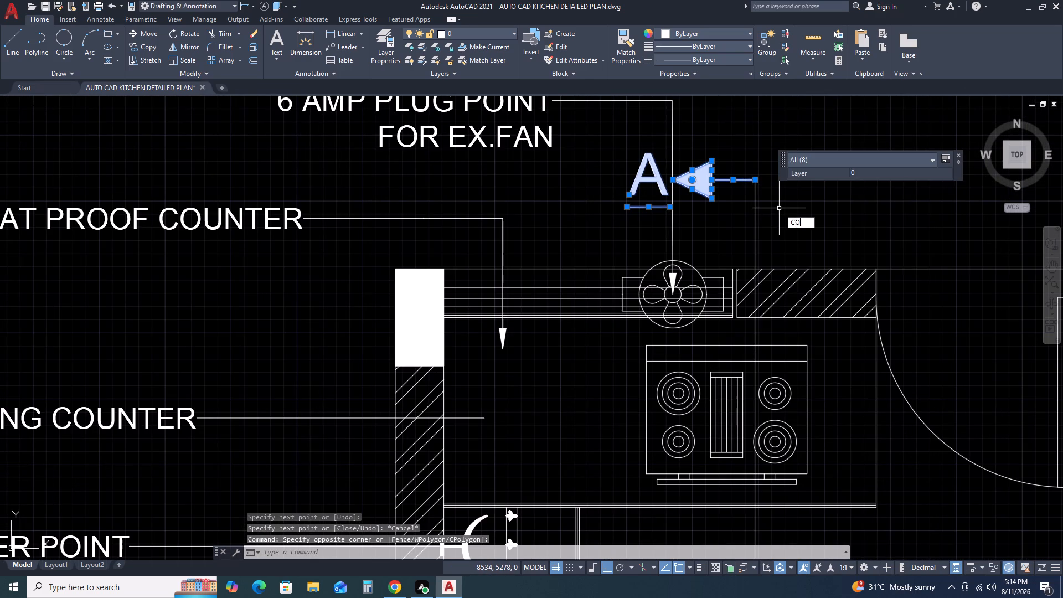
click(777, 212)
scroll(909, 199, down, 2)
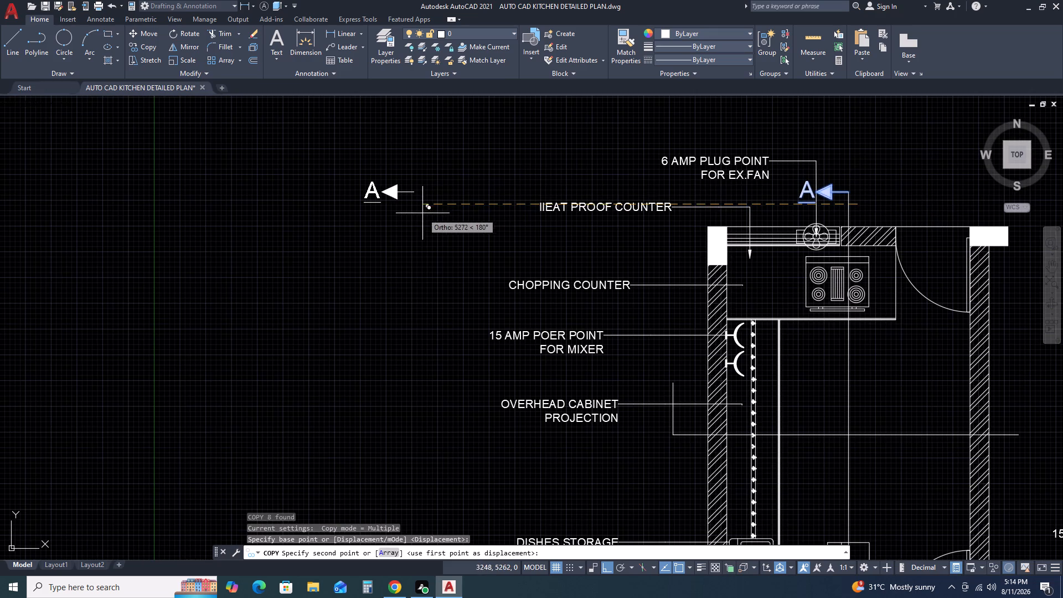
click(421, 214)
key(Escape)
Rotate the copied section marker 90 degrees clockwise so its arrowhead points up.
click(425, 170)
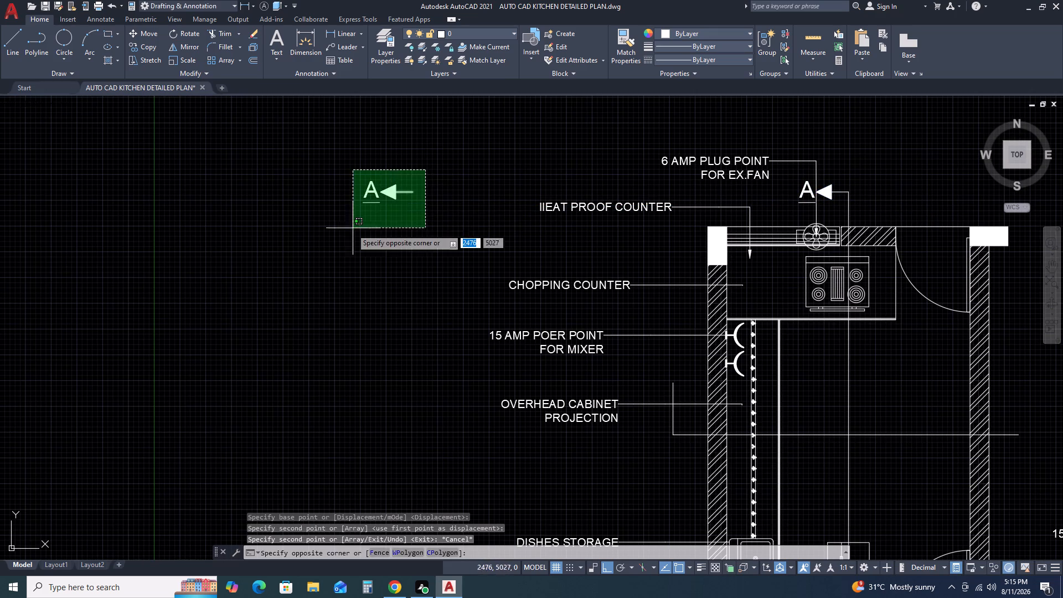
click(343, 240)
key(r)
text(O)
key(space)
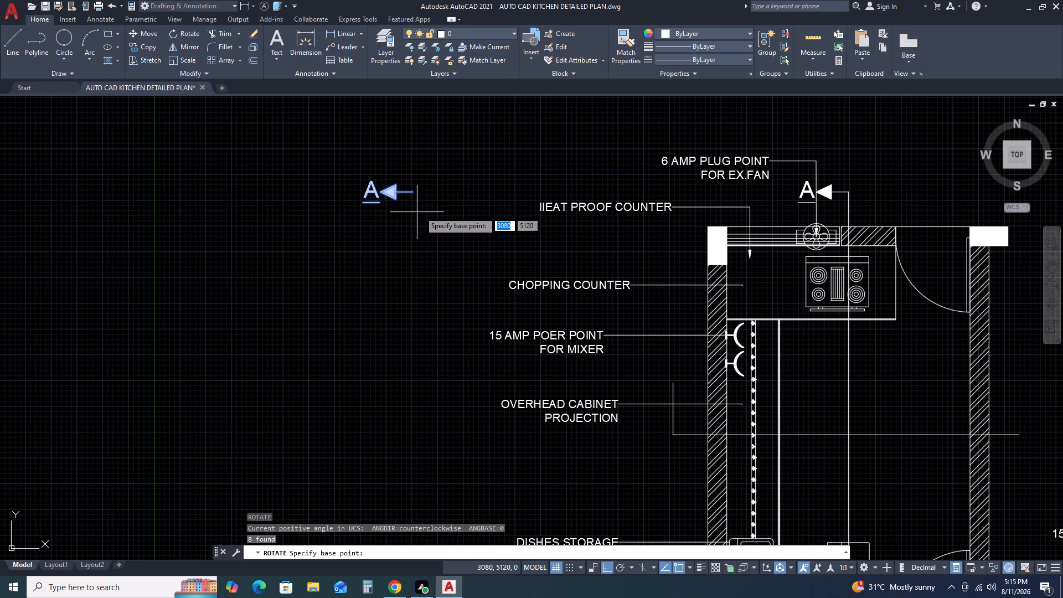
click(443, 197)
click(422, 252)
middle_drag(501, 208, 489, 322)
middle_drag(483, 336, 481, 344)
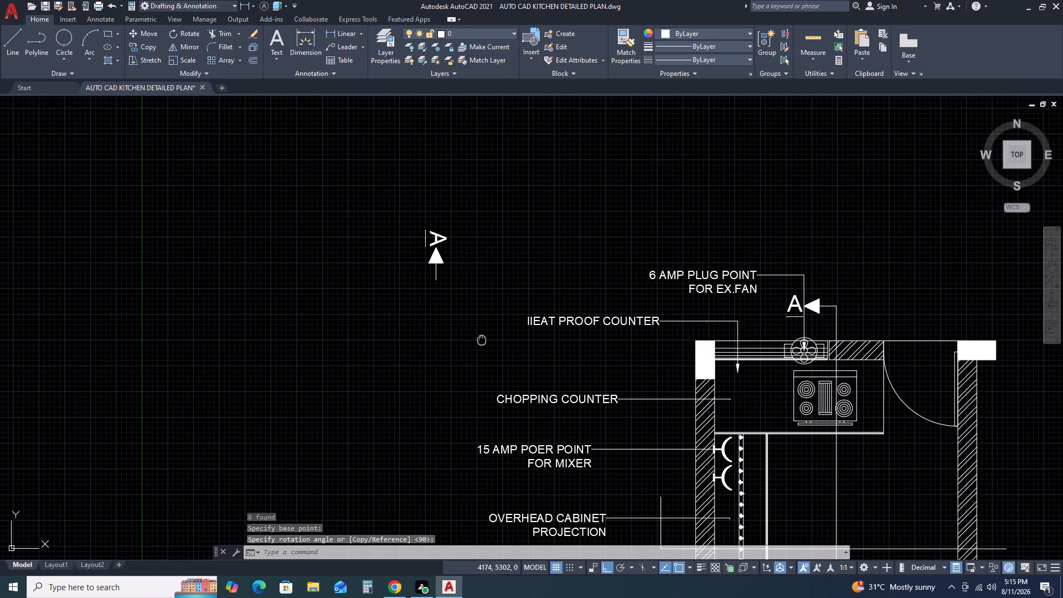
key(Escape)
Set the rotation of the copied marker's "A" text to 0.
scroll(411, 244, up, 1)
click(463, 243)
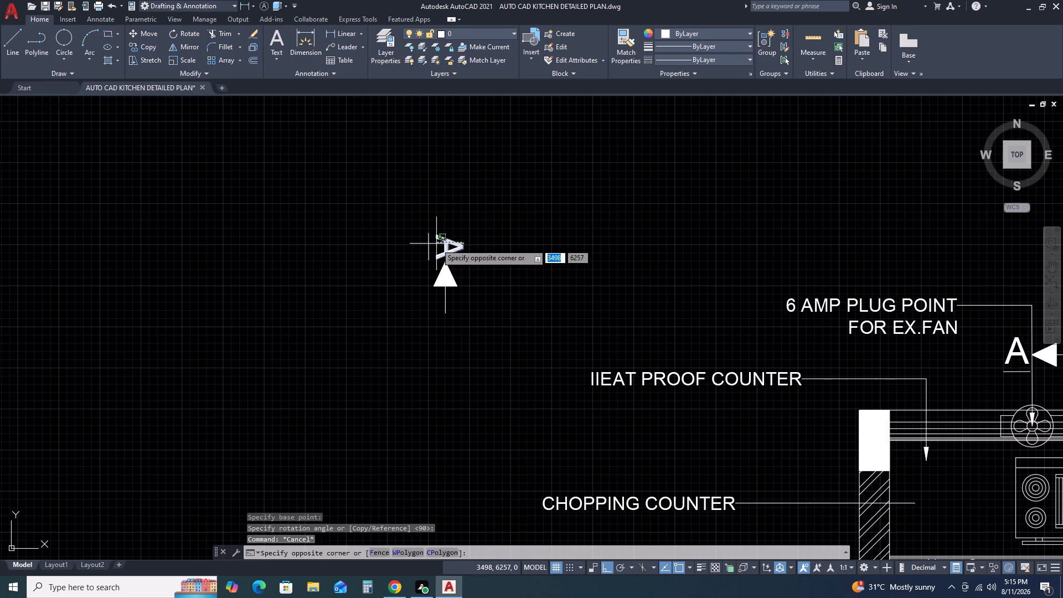
click(436, 244)
click(551, 268)
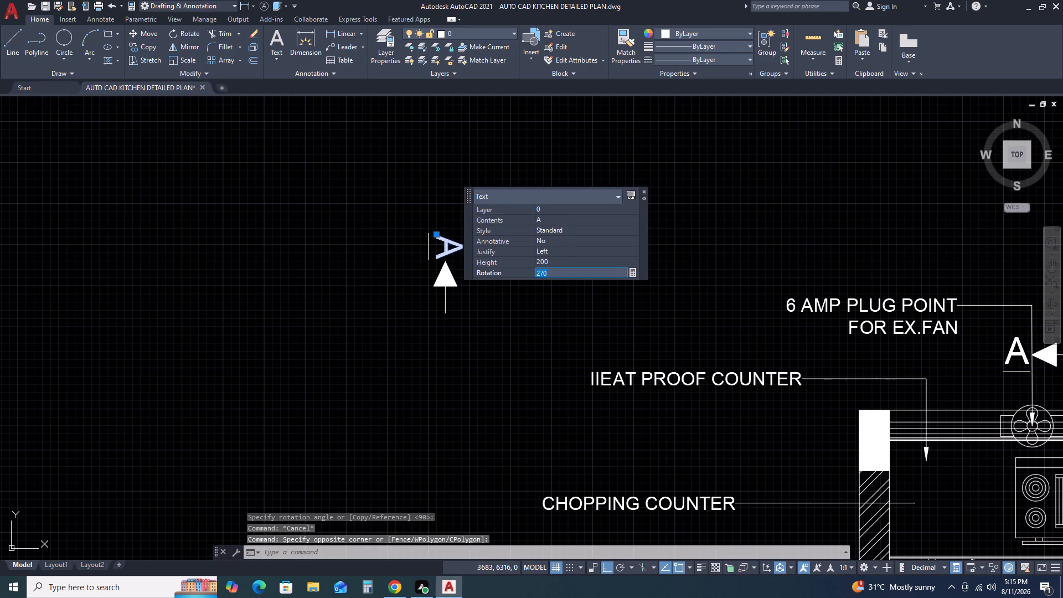
key(0)
key(Return)
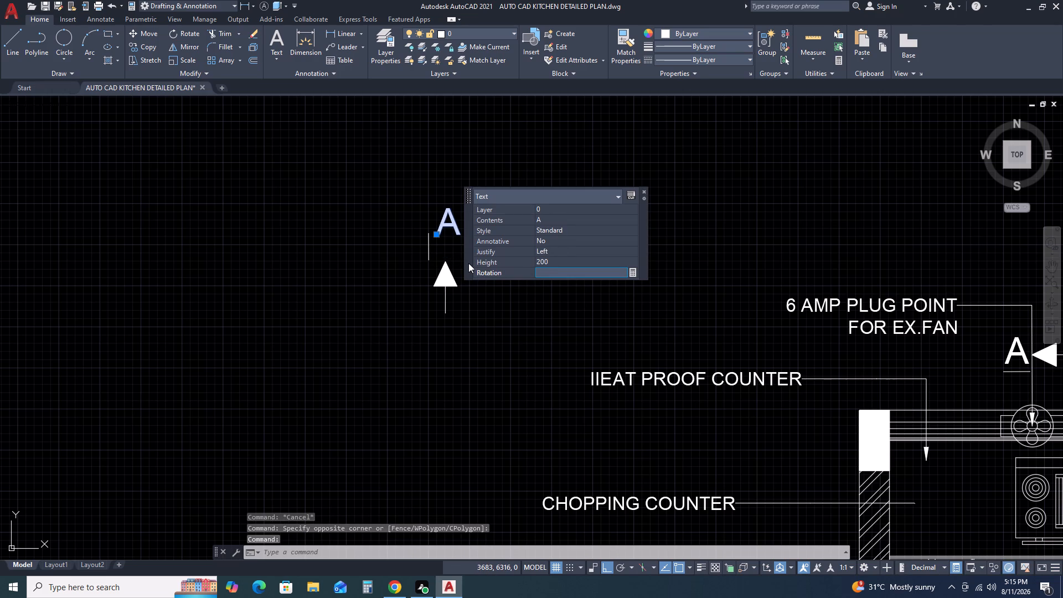
key(Escape)
Delete the short vertical line left over from the underline beside the rotated marker.
click(442, 248)
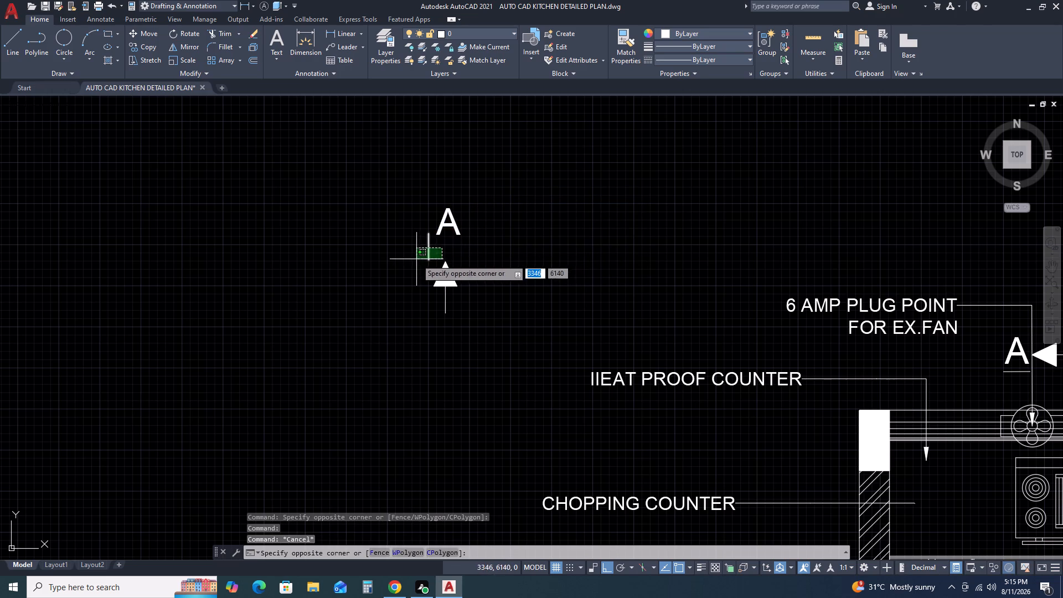
click(416, 259)
key(Delete)
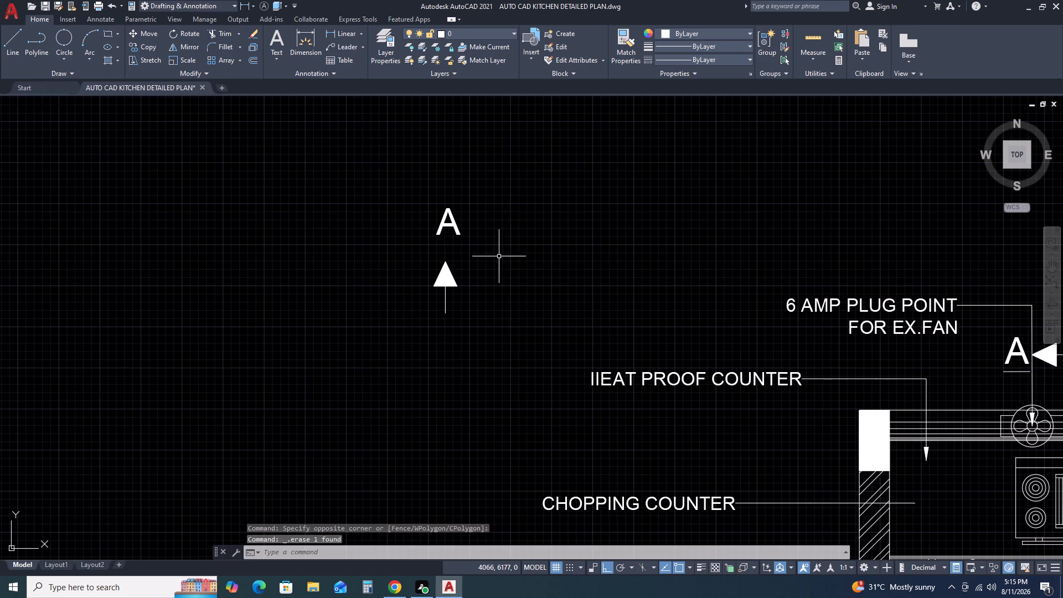
Change the label text above the upward-pointing arrowhead to "B".
double_click(455, 220)
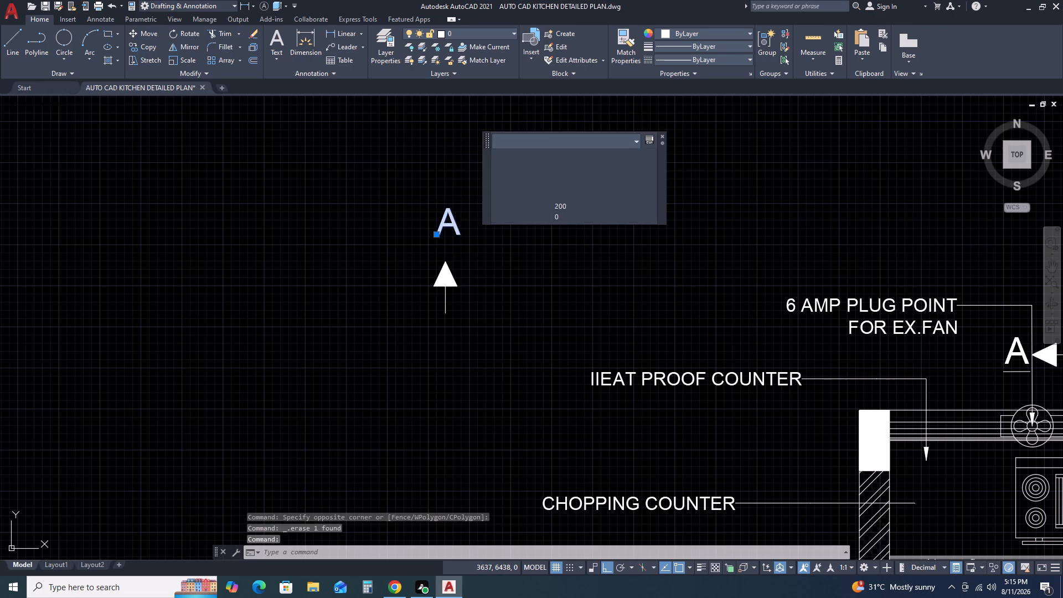
key(b)
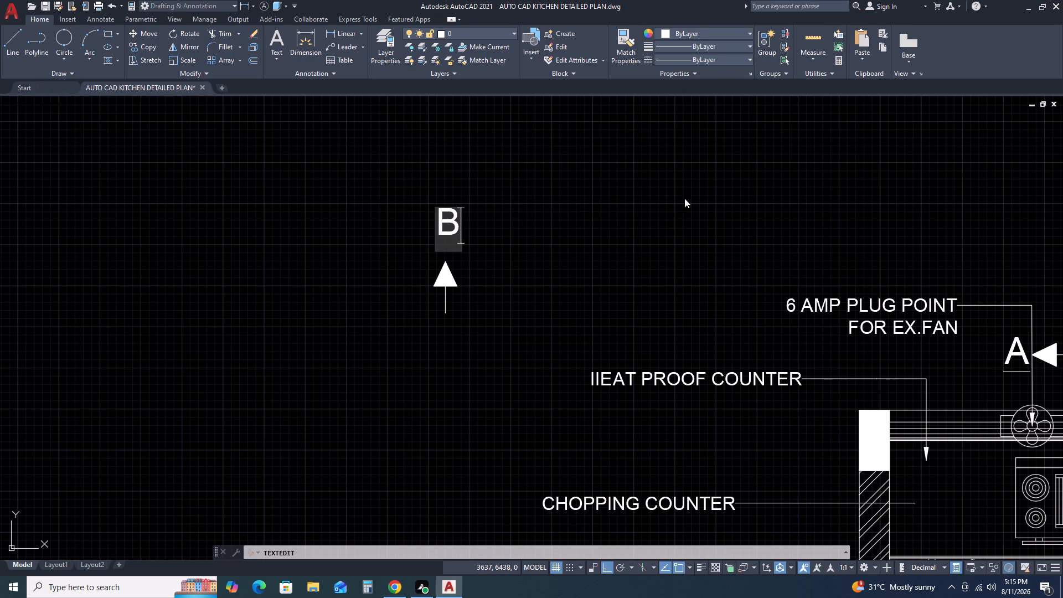
key(Return)
key(Escape)
Move the "B" text slightly so it sits centred above the upward-pointing arrowhead.
click(499, 214)
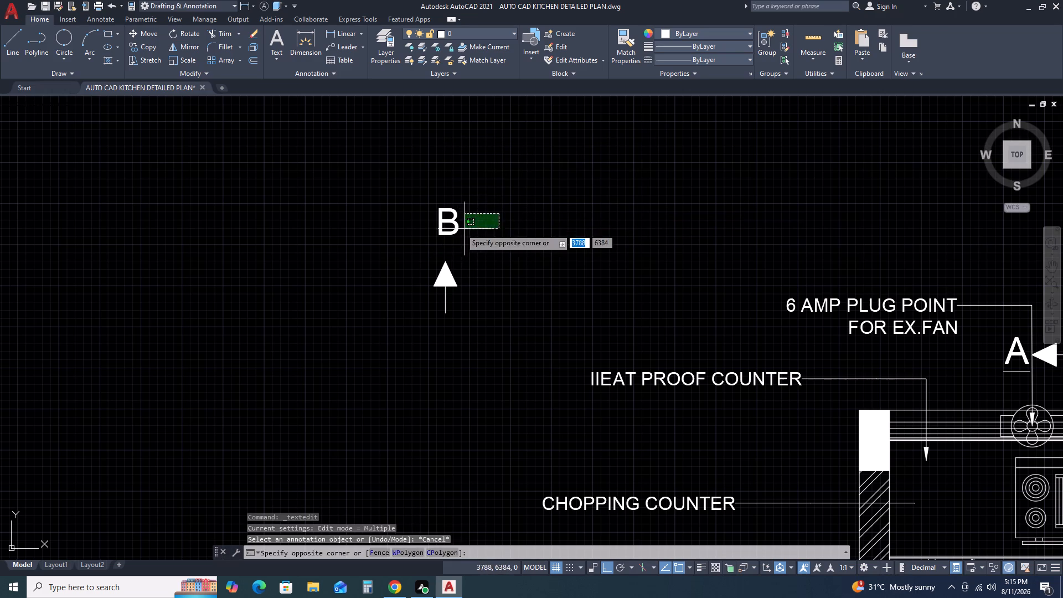
click(434, 223)
key(m)
key(space)
scroll(458, 245, up, 4)
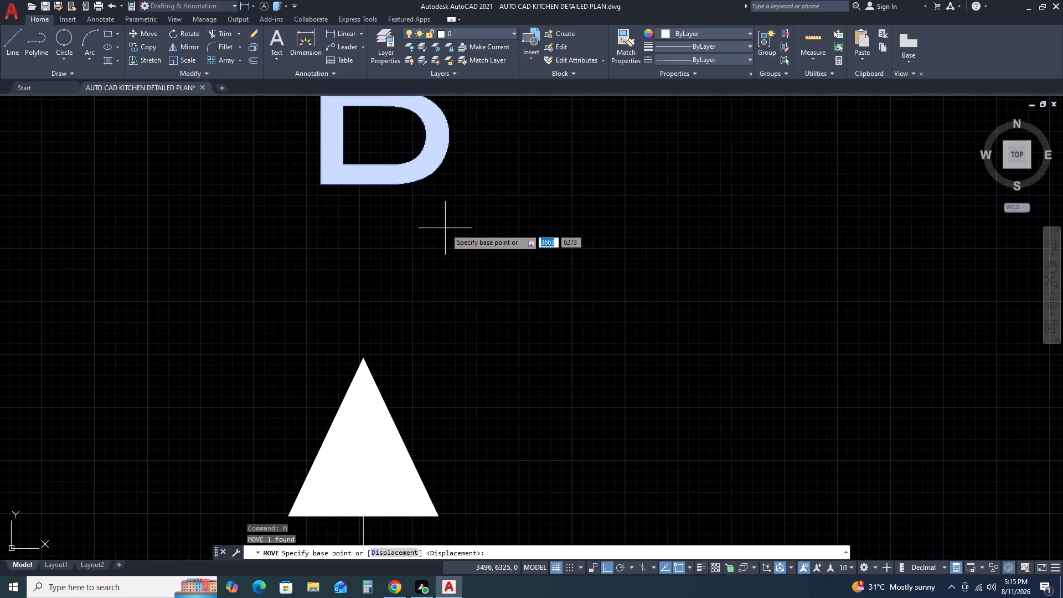
click(445, 228)
click(406, 300)
scroll(451, 306, down, 2)
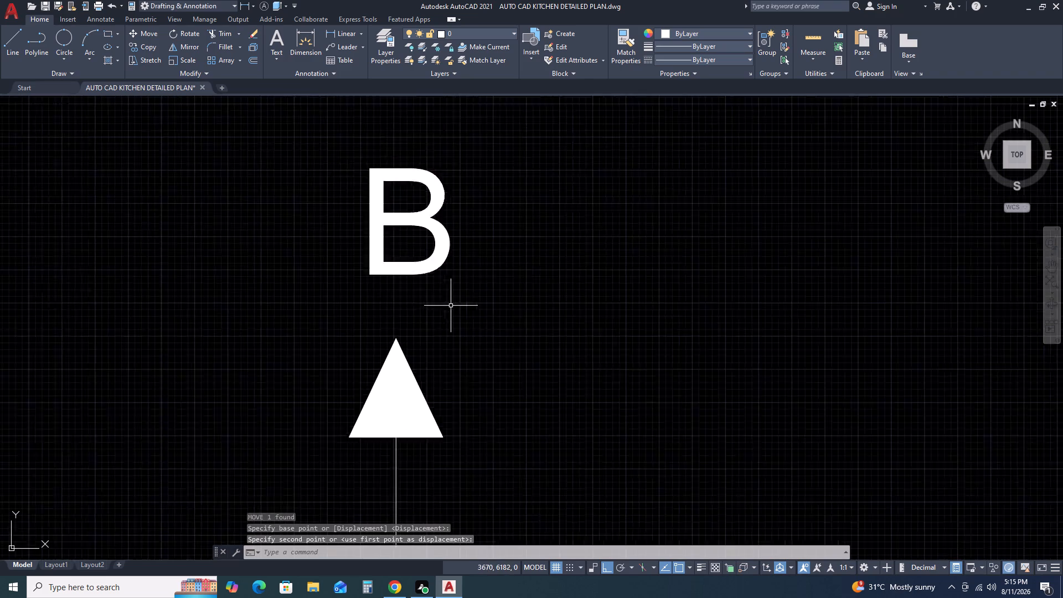
Draw a short horizontal underline between the "B" label and the tip of the arrowhead.
middle_click(564, 313)
key(l)
key(space)
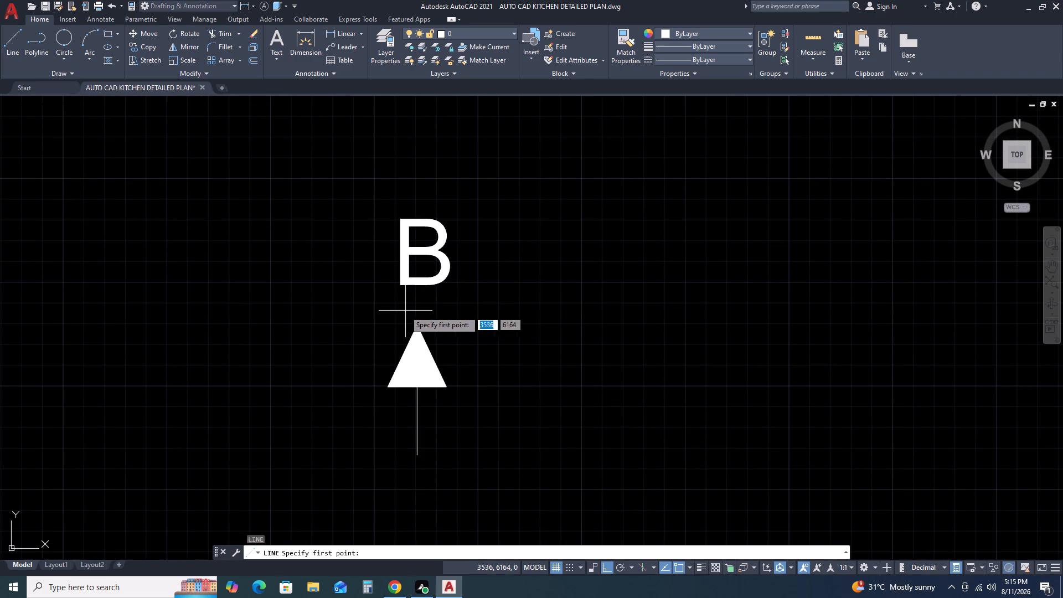
click(385, 313)
click(461, 314)
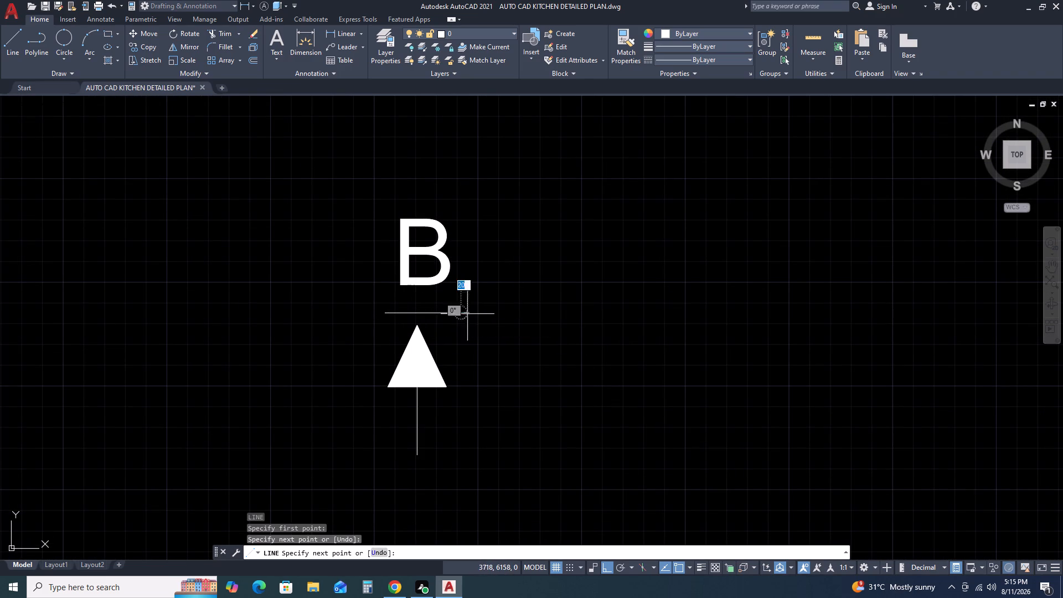
key(Escape)
Move the whole B marker by its stem's lower end onto the end of the horizontal section line beside the overhead cabinet label.
scroll(482, 312, down, 3)
drag(442, 259, 450, 301)
click(497, 369)
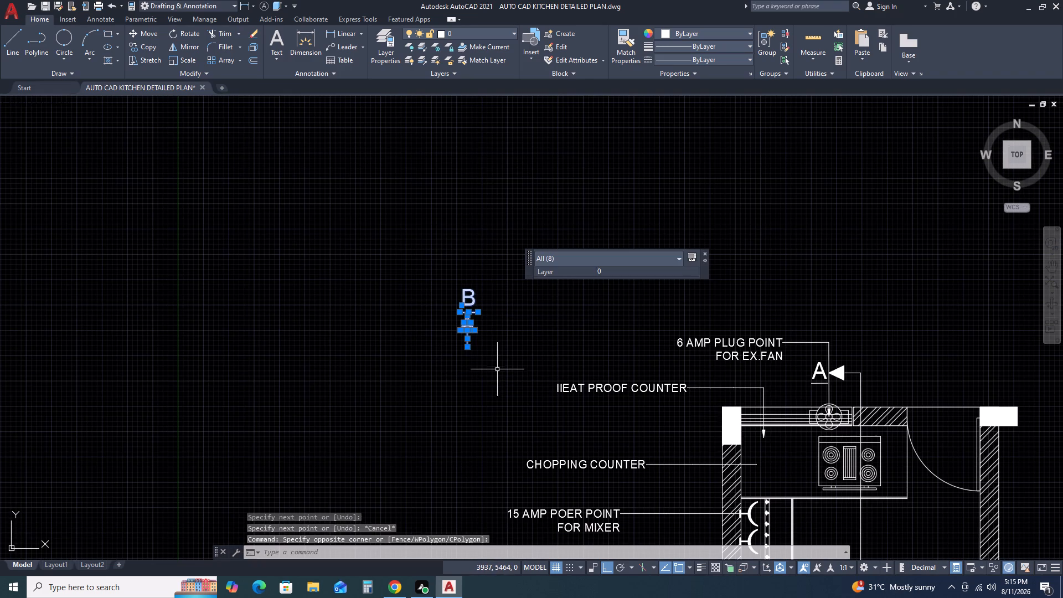
text(M)
key(space)
click(465, 347)
scroll(585, 316, down, 2)
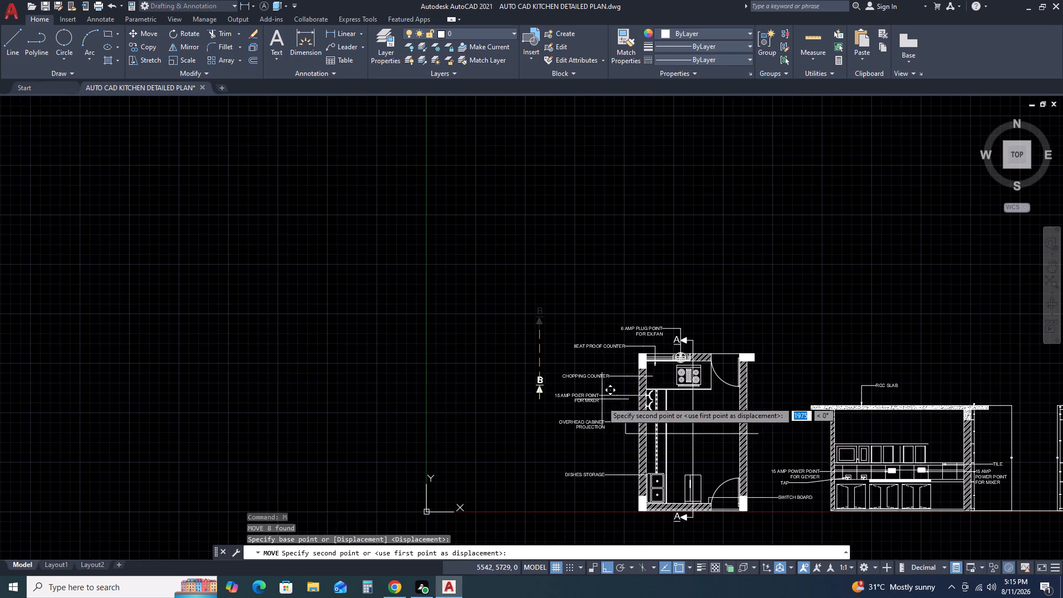
key(F8)
scroll(617, 446, up, 3)
scroll(663, 383, up, 2)
click(611, 422)
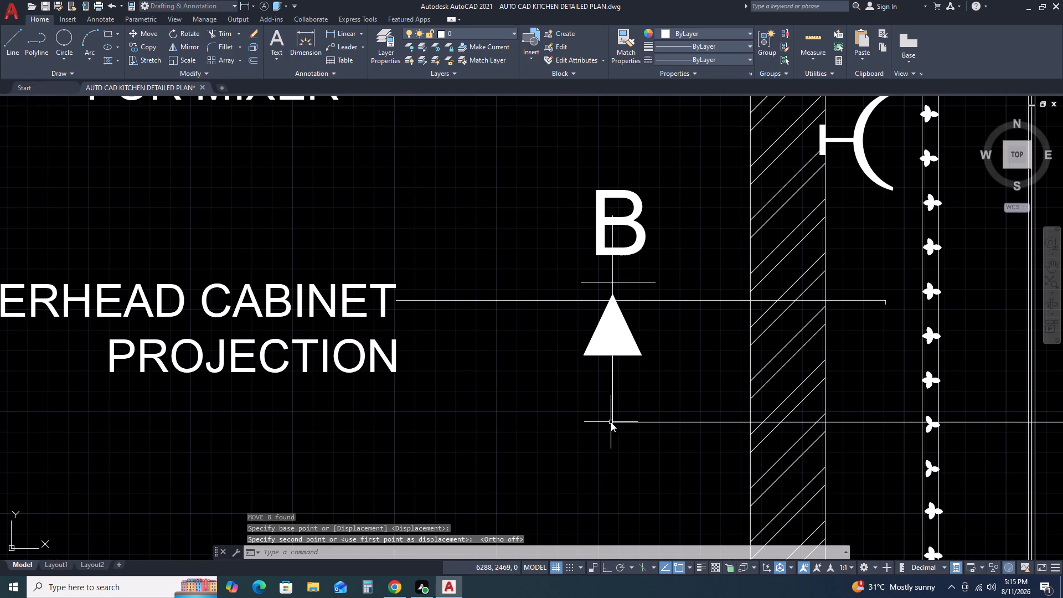
key(Escape)
Delete the extra vertical line running through the B marker's arrowhead and letter.
click(612, 262)
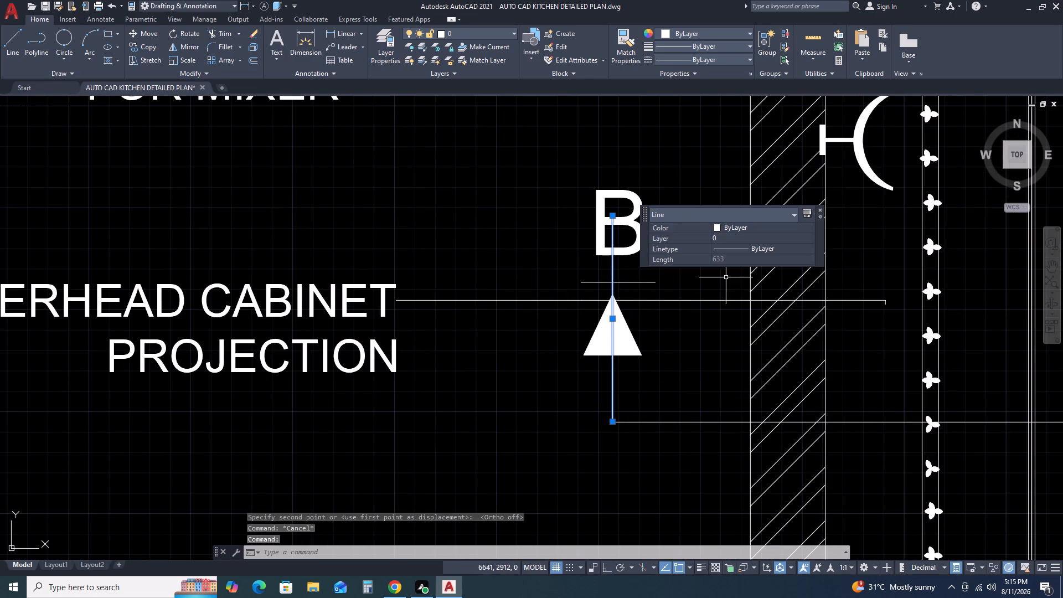
key(Delete)
Copy the B section marker to the opposite end of the horizontal section line, outside the plan's door-side wall.
scroll(679, 294, down, 2)
drag(607, 232, 628, 293)
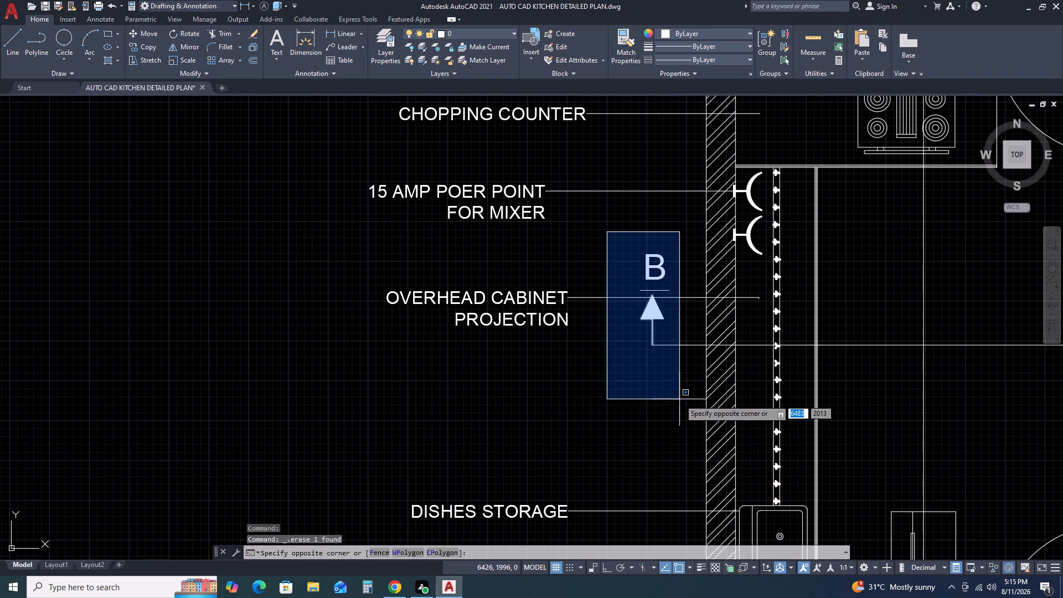
click(680, 375)
key(c)
text(O)
key(space)
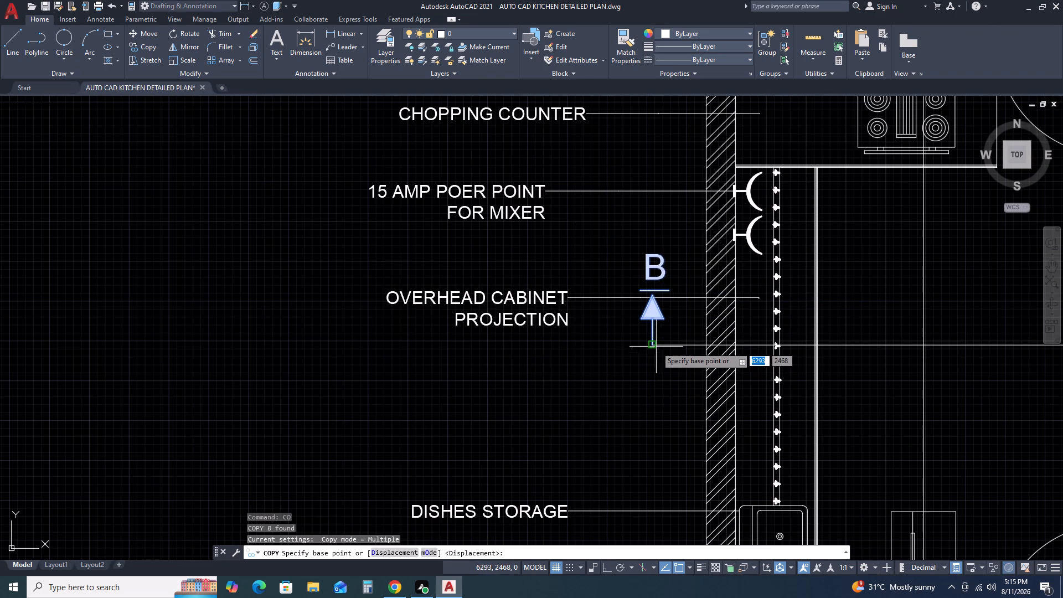
click(655, 347)
scroll(794, 346, down, 1)
middle_drag(899, 343, 422, 362)
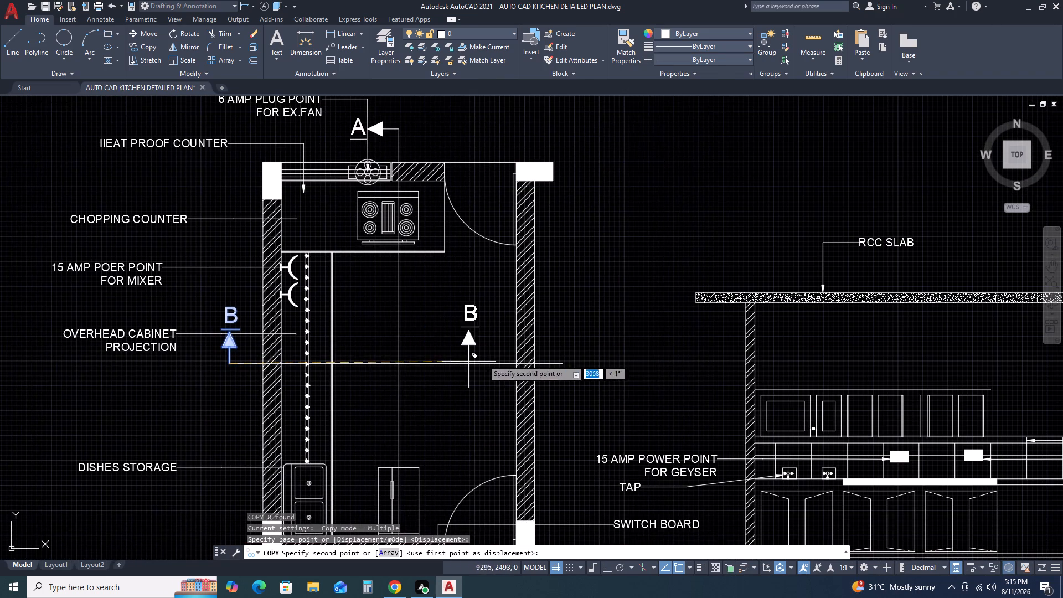
click(563, 359)
key(Escape)
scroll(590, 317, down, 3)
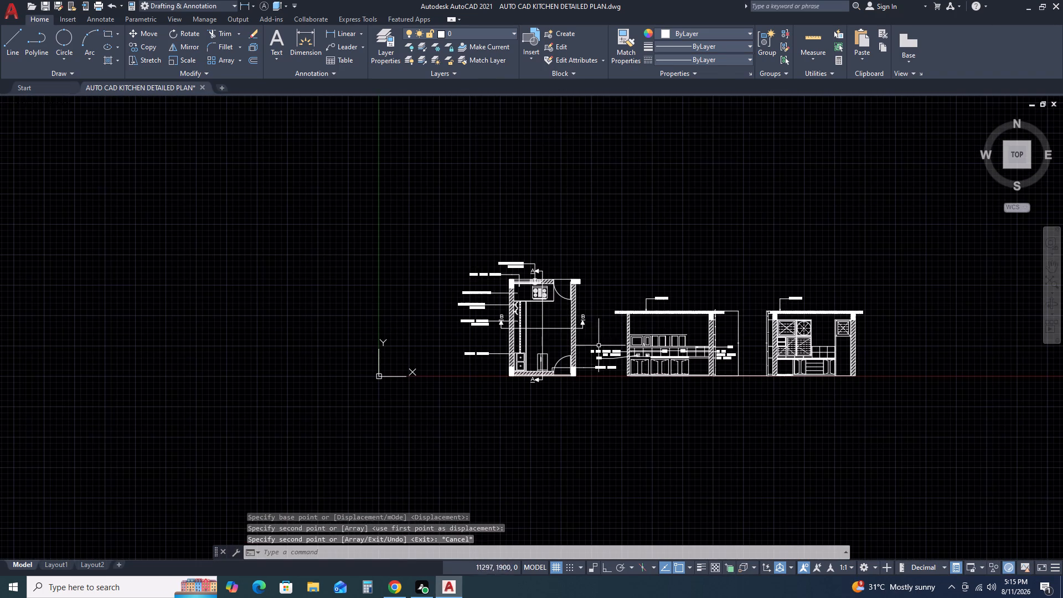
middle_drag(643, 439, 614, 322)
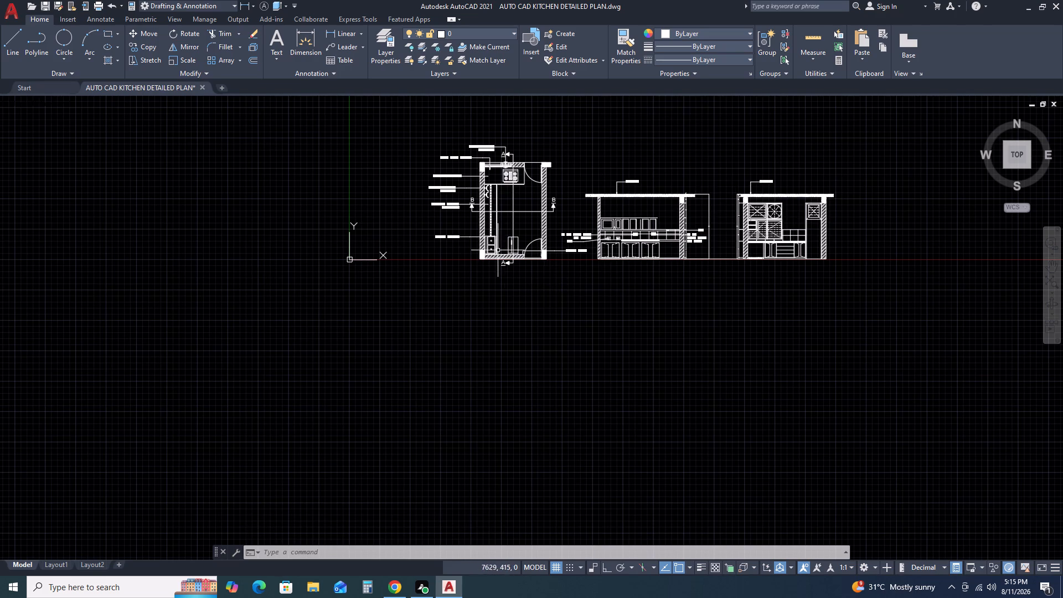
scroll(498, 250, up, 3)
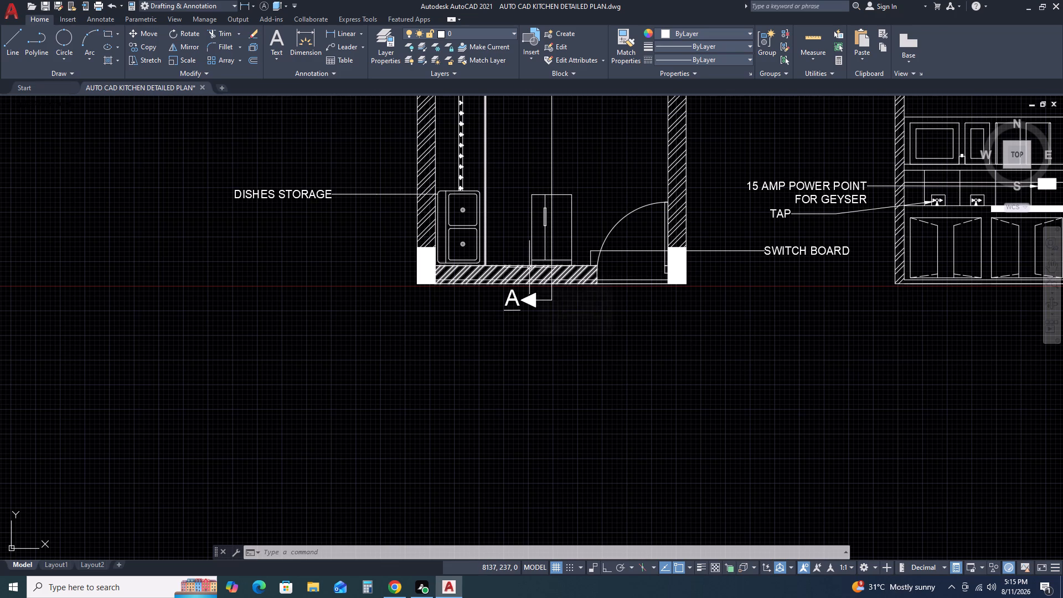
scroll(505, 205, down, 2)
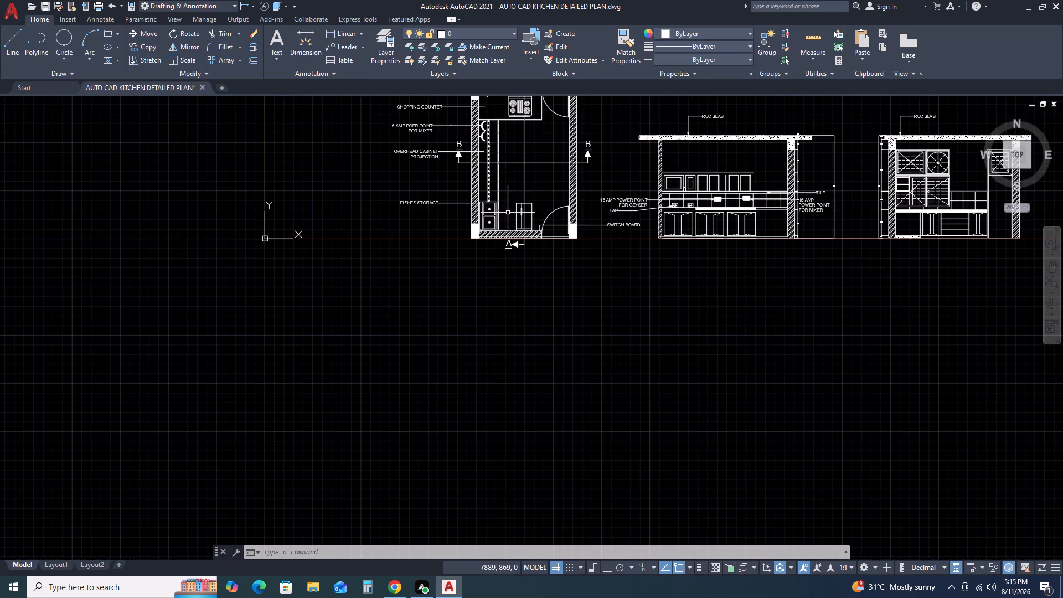
Scale down the upper mixer power-point symbol about its base point on the kitchen wall.
scroll(485, 132, up, 3)
middle_drag(481, 142, 484, 173)
middle_click(484, 180)
middle_drag(484, 193, 484, 204)
middle_drag(484, 213, 484, 219)
scroll(452, 168, up, 2)
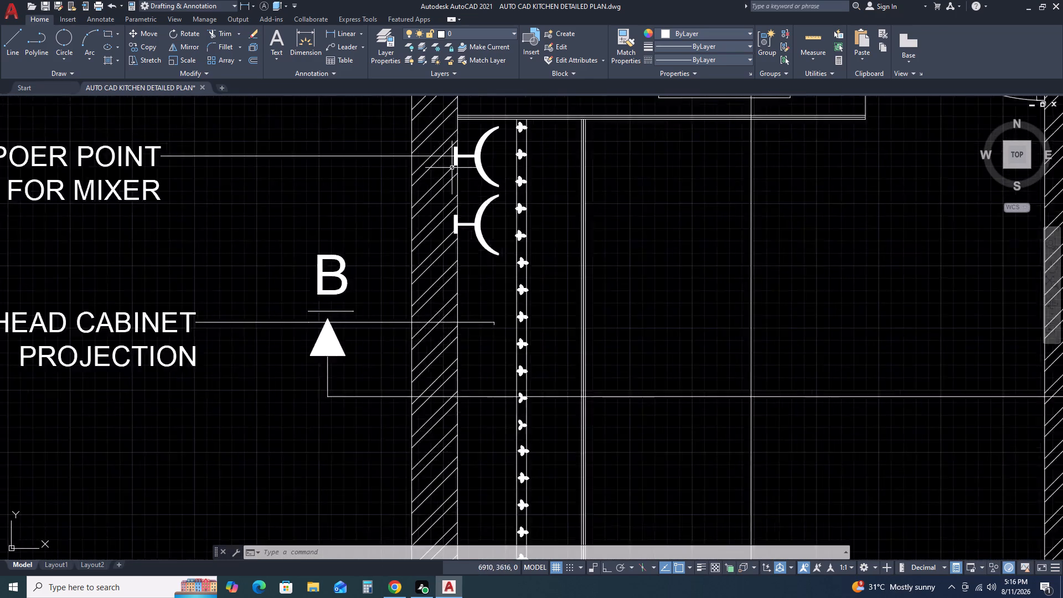
click(438, 106)
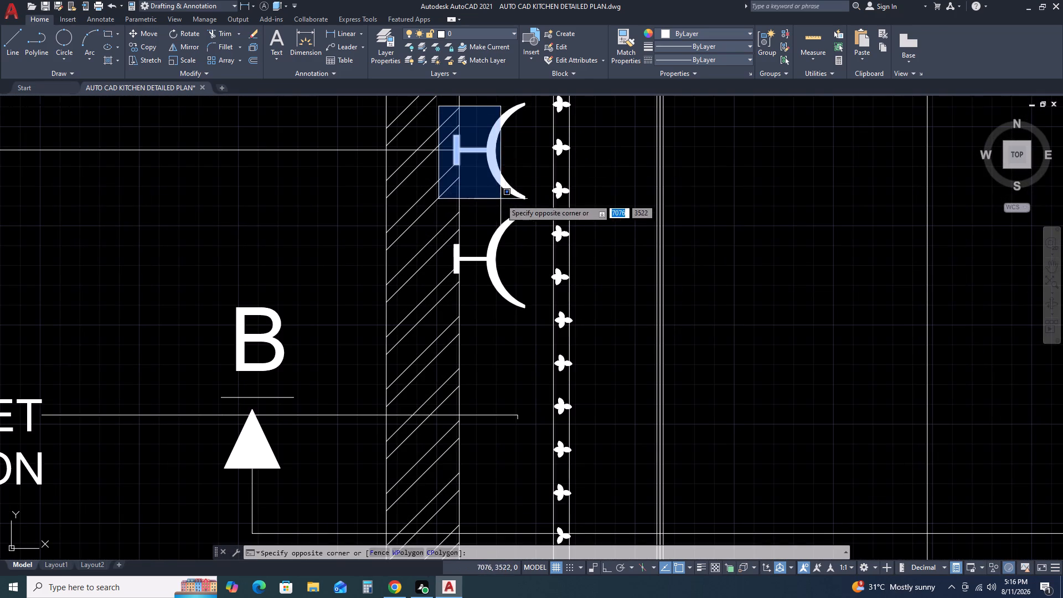
click(533, 202)
click(506, 131)
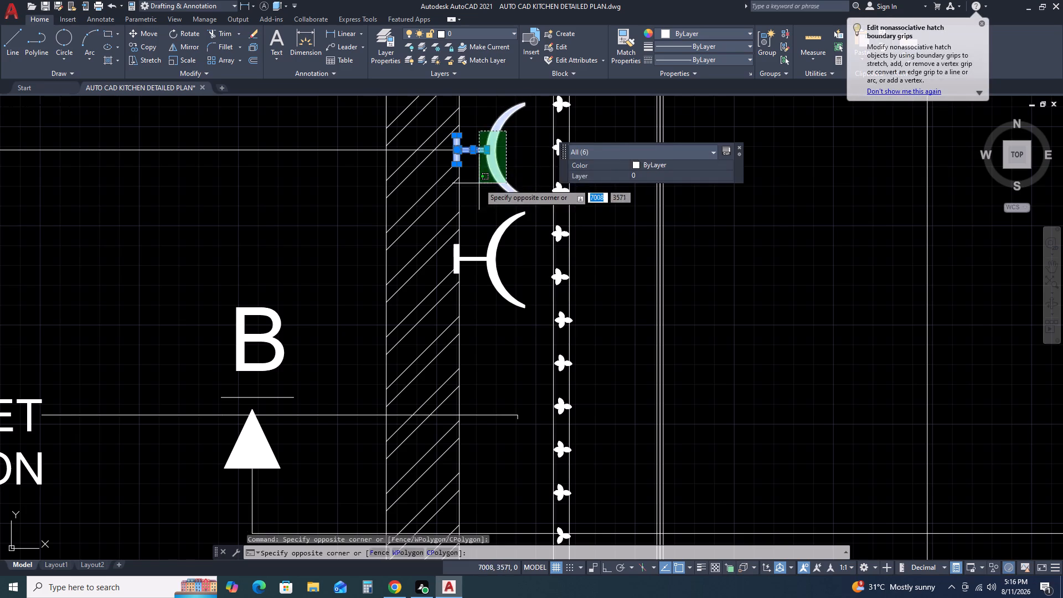
click(479, 183)
text(SC)
key(space)
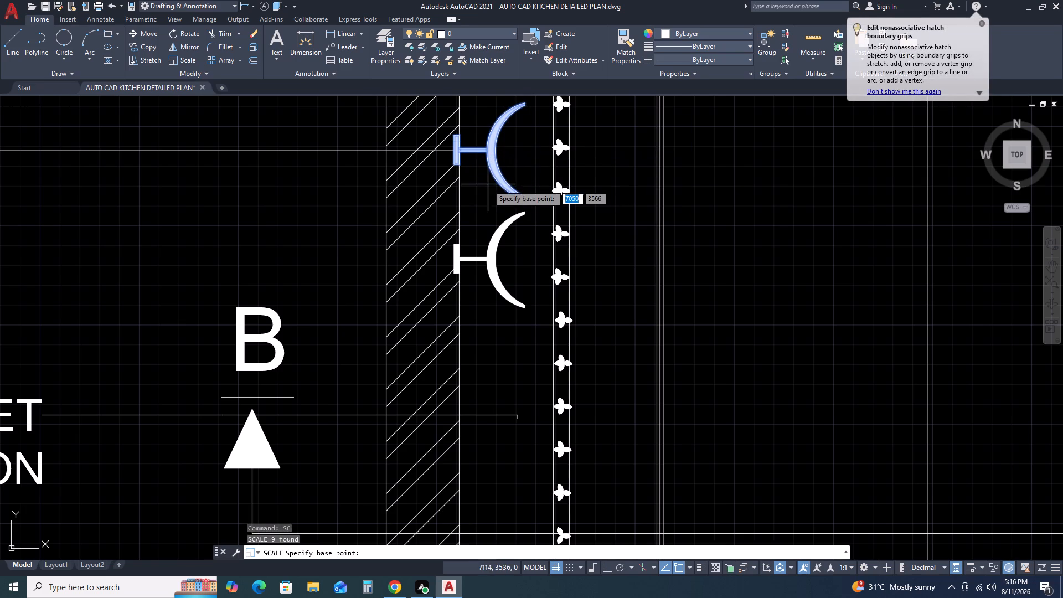
click(451, 151)
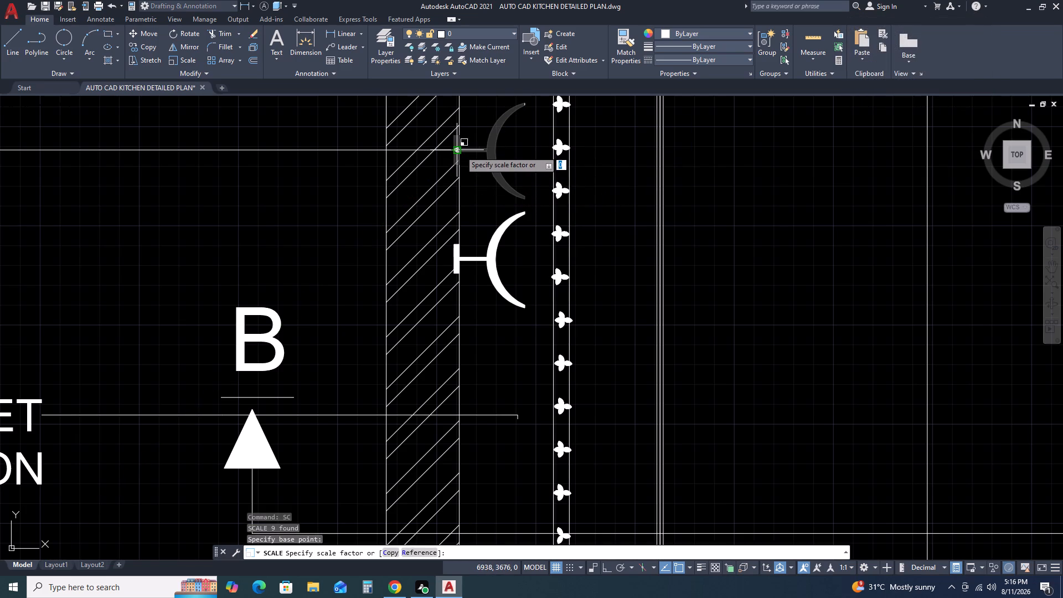
click(473, 154)
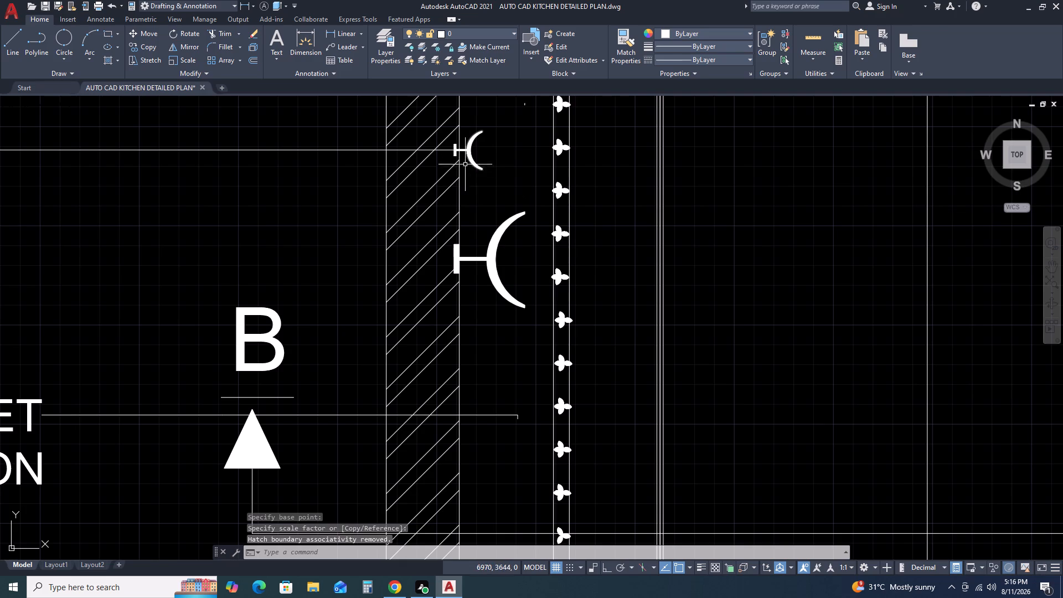
key(Escape)
Delete the lower, full-size power-point symbol on the same wall, including its base bar.
drag(513, 307, 498, 285)
click(481, 215)
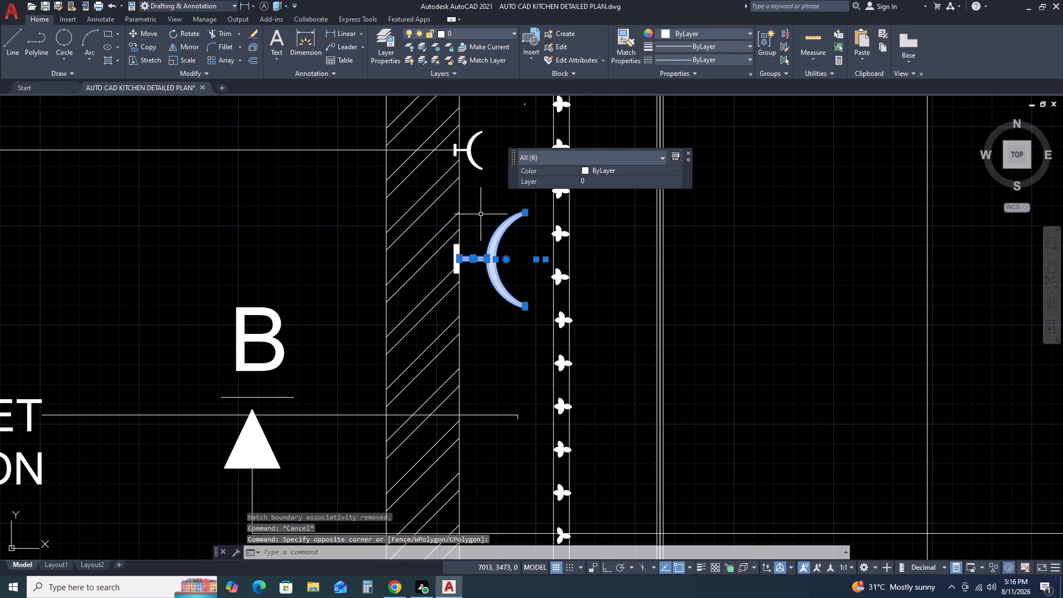
key(Delete)
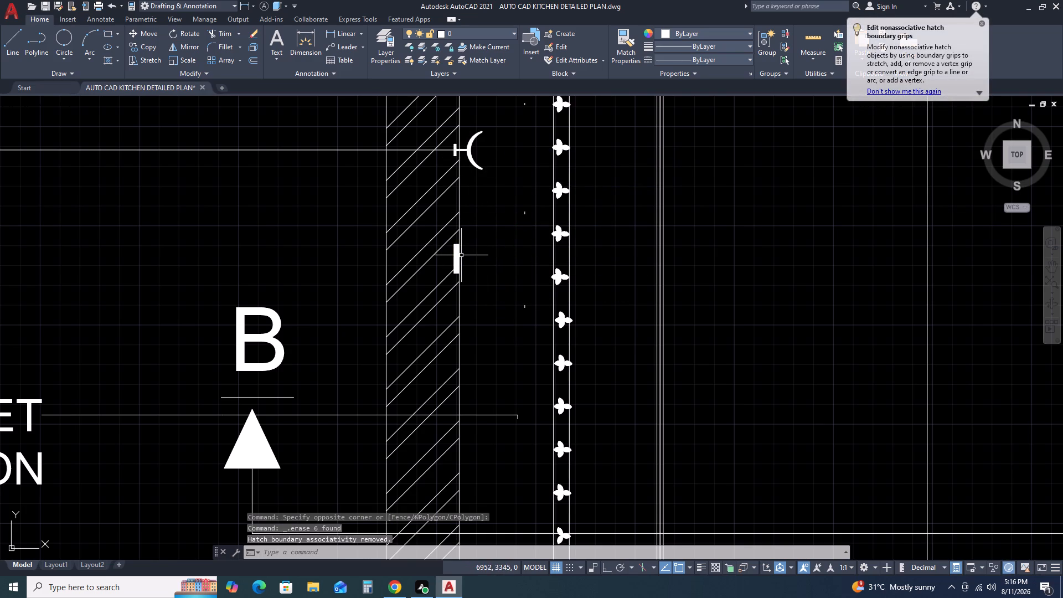
drag(448, 228, 448, 234)
click(465, 274)
key(Delete)
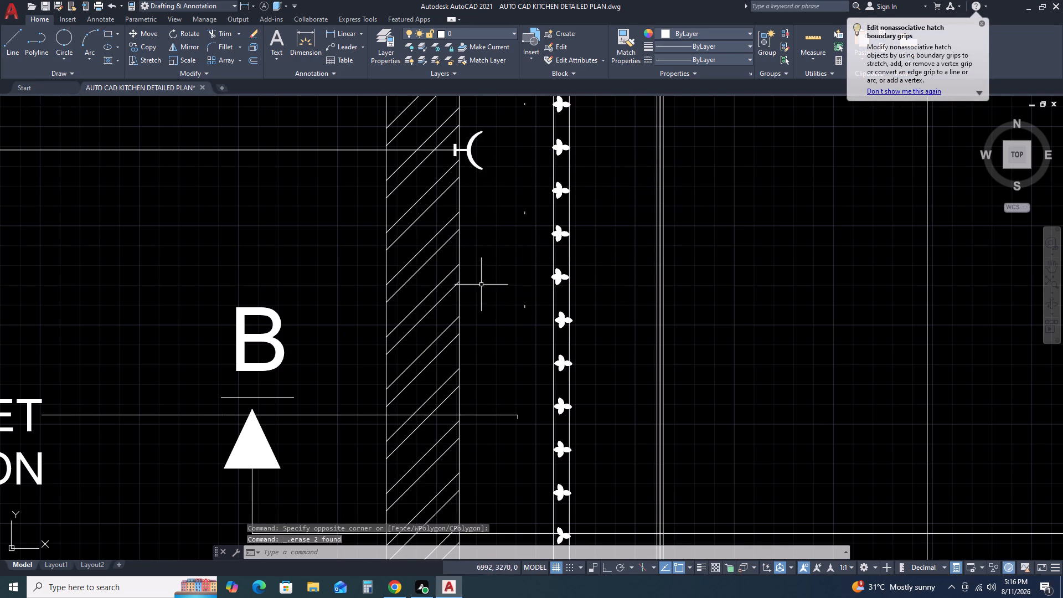
Delete the tiny stray remnants left between the power-point symbols and the overhead cabinet line.
drag(524, 326, 519, 315)
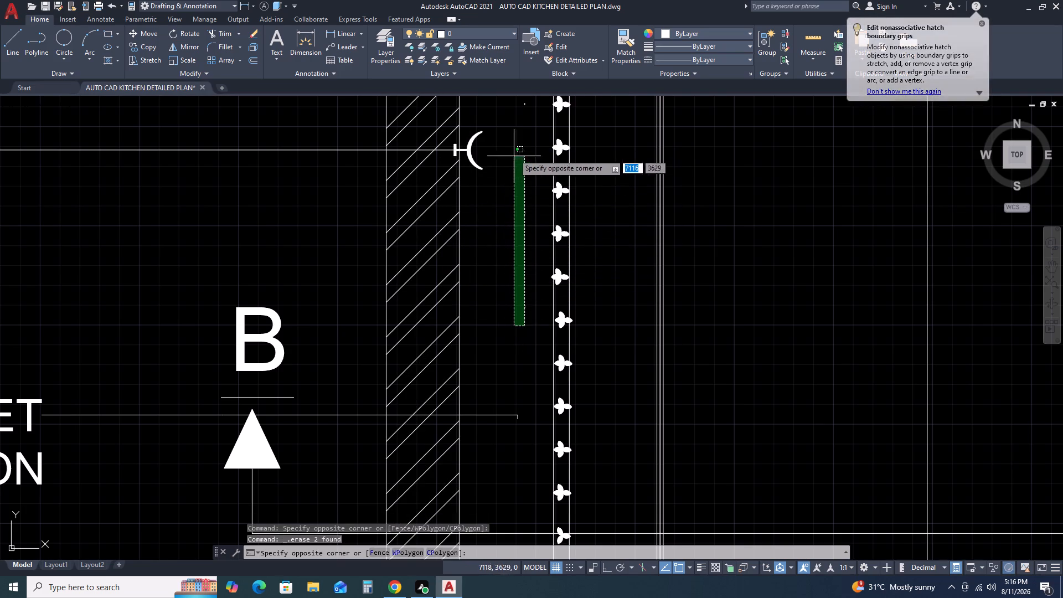
click(518, 87)
click(520, 106)
key(Delete)
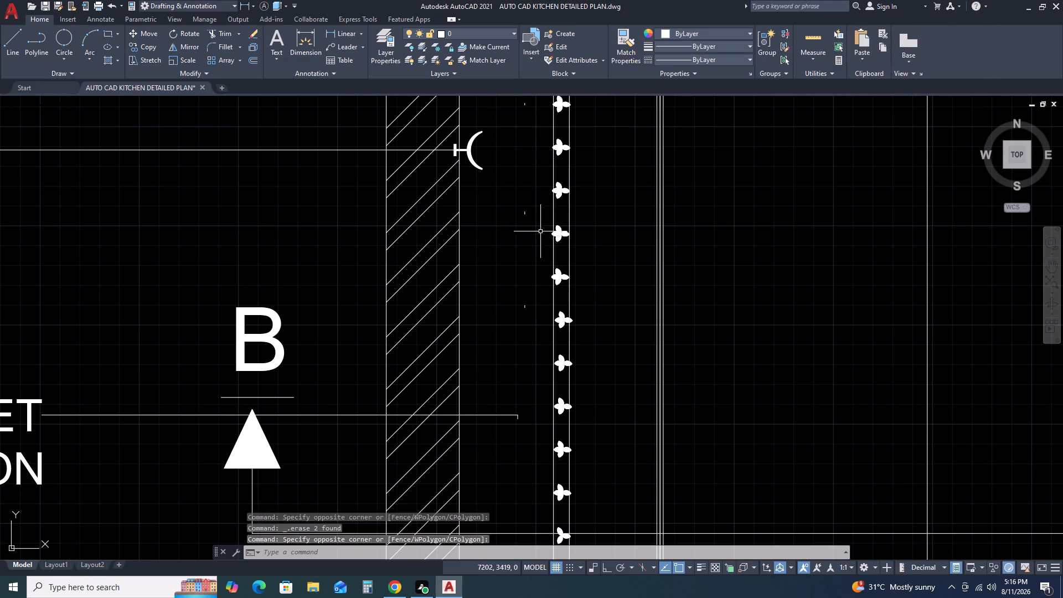
drag(514, 96, 522, 102)
scroll(524, 196, down, 2)
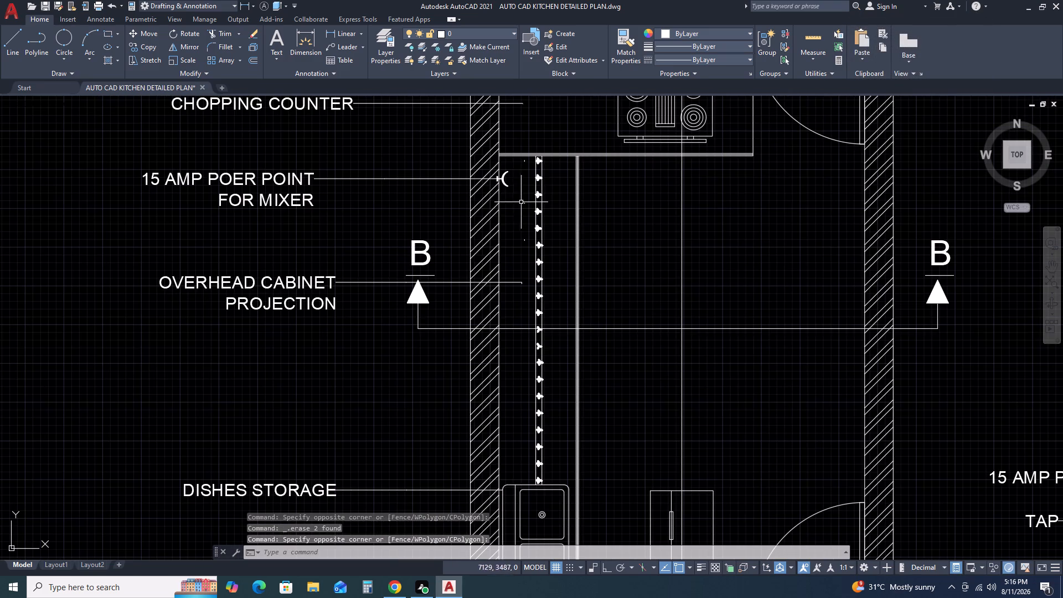
click(519, 159)
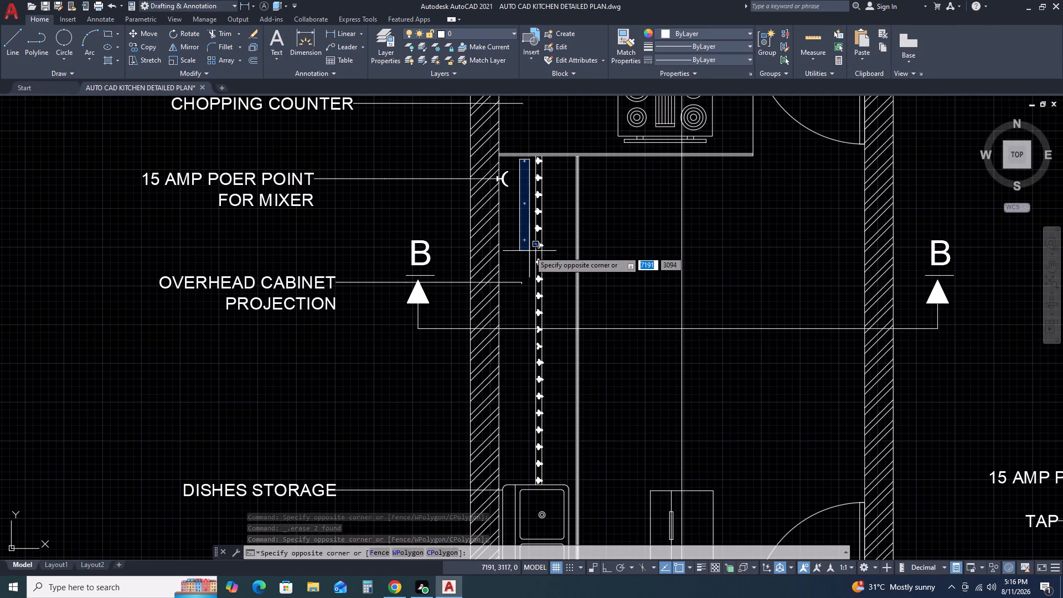
click(529, 252)
key(Delete)
Copy the reduced power-point symbol straight down the same wall with Ortho on.
scroll(492, 174, up, 2)
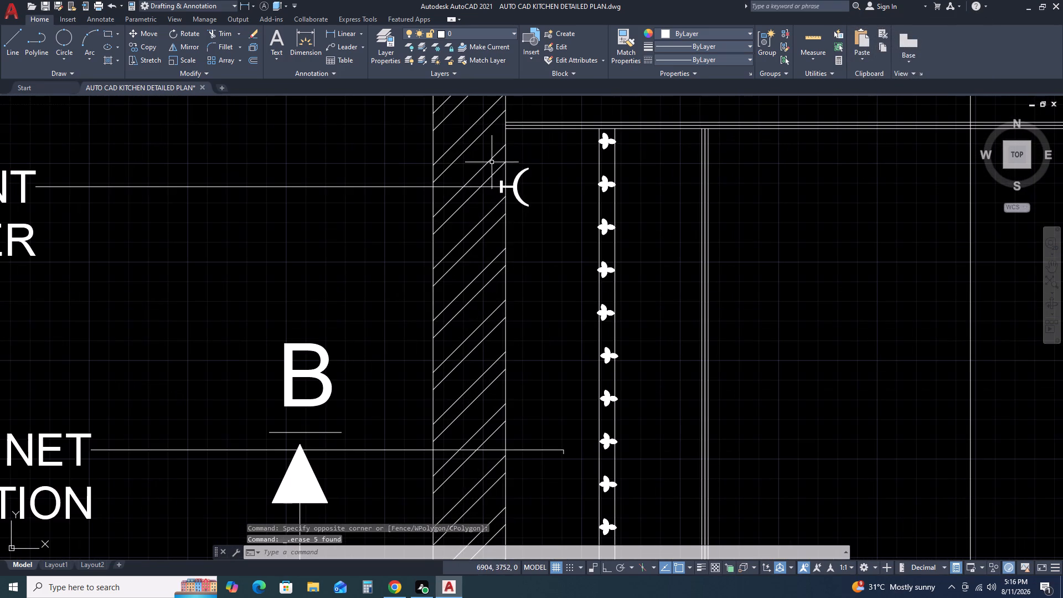
click(492, 162)
click(538, 210)
text(CXO)
key(space)
click(538, 208)
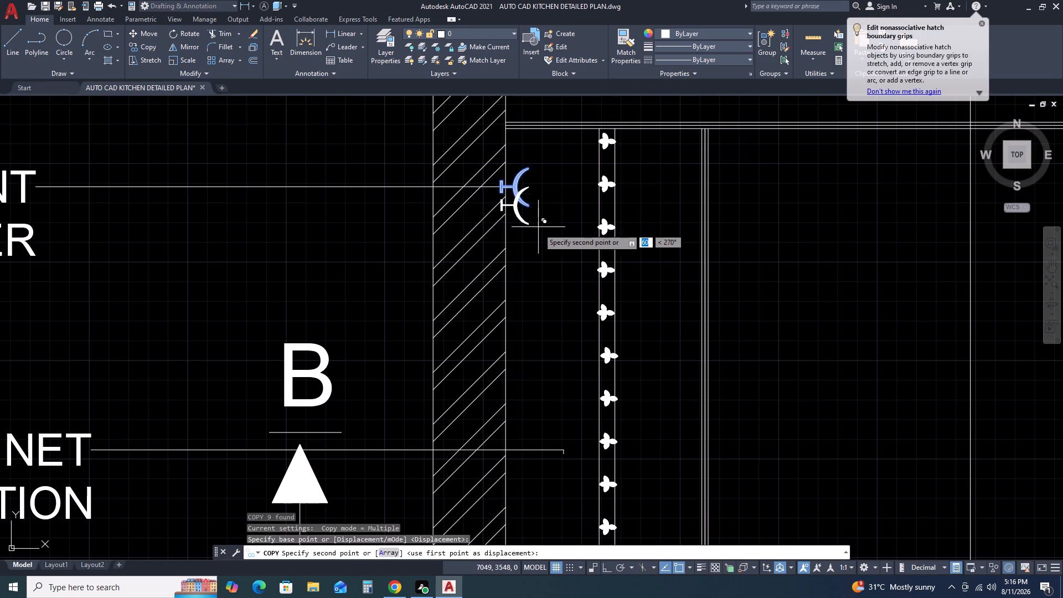
key(F8)
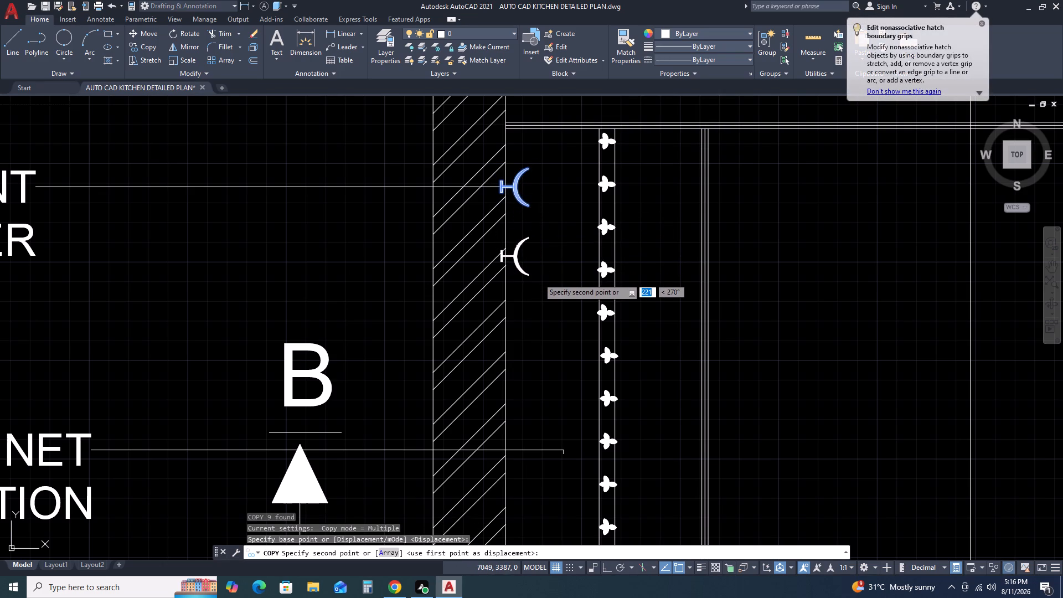
click(536, 283)
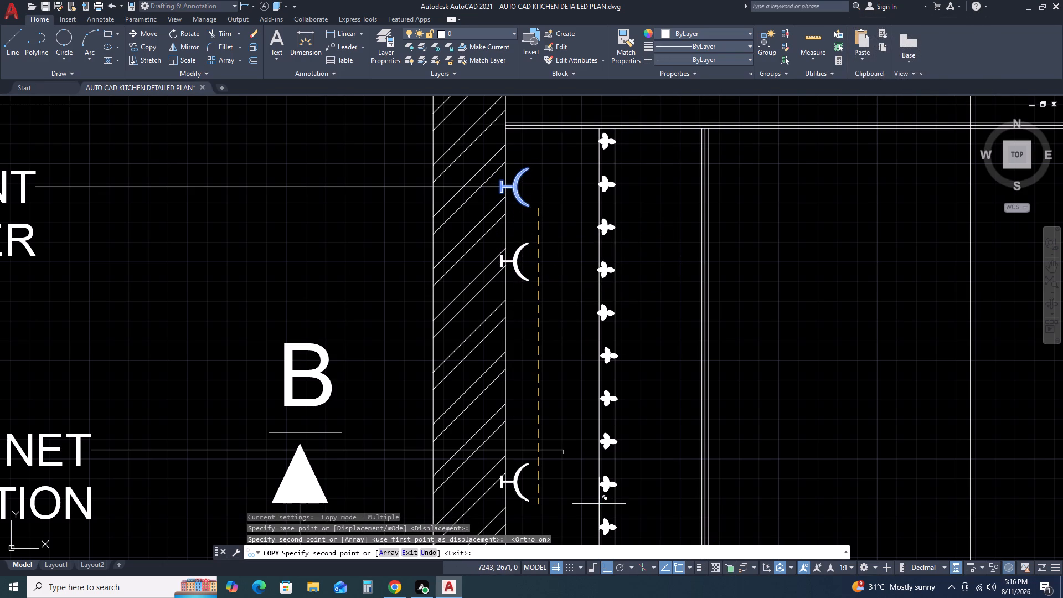
Place another copy of the power-point symbol between the sink and the refrigerator, just above the bottom wall, with Ortho off.
key(F8)
scroll(689, 568, down, 3)
scroll(721, 501, down, 2)
middle_drag(727, 499, 725, 464)
middle_drag(715, 445, 578, 215)
scroll(581, 230, down, 2)
scroll(597, 345, up, 2)
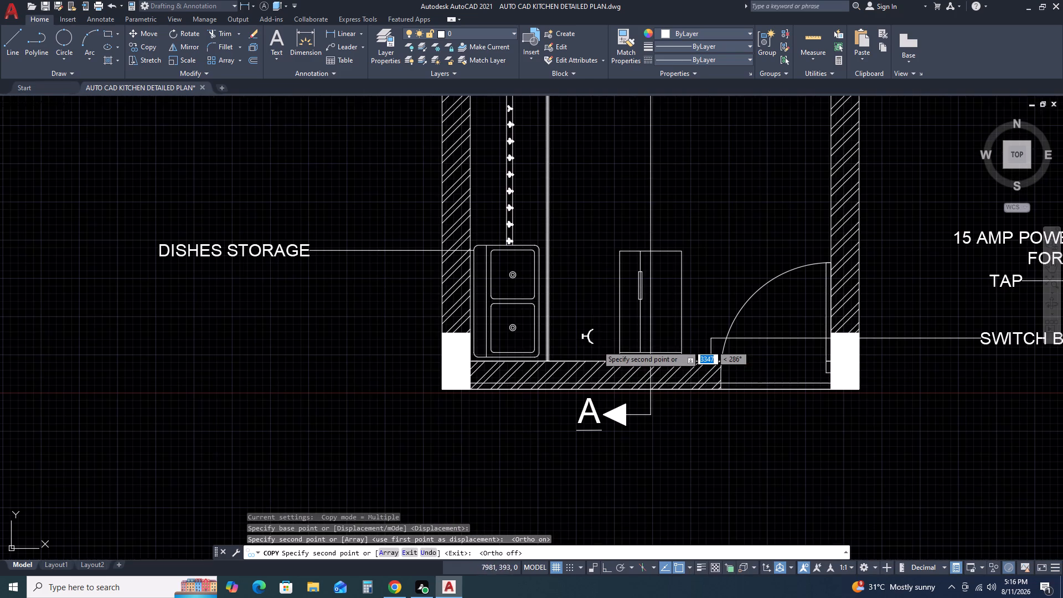
click(599, 344)
key(Escape)
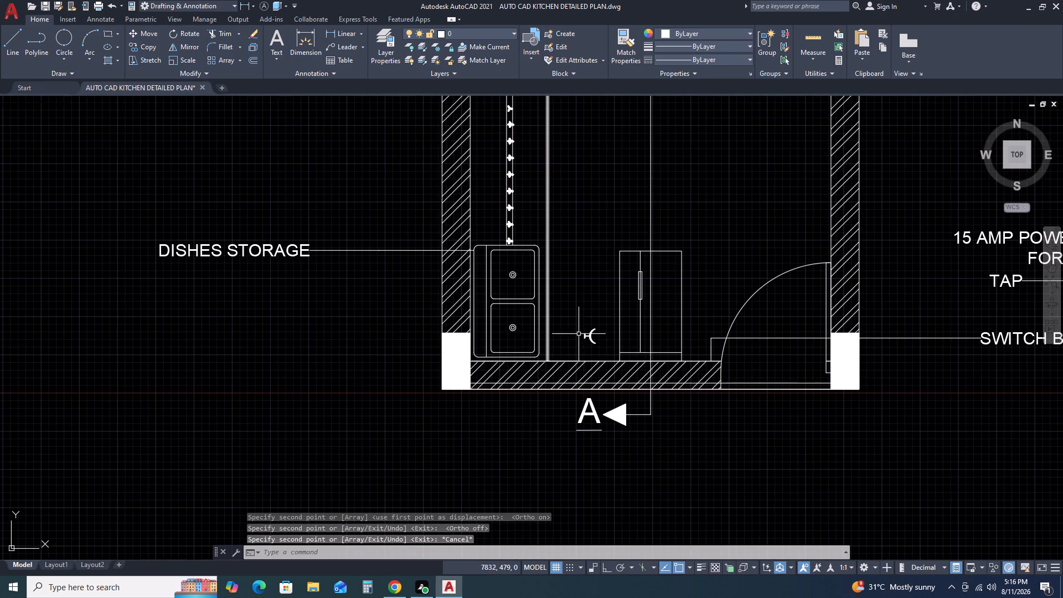
Rotate the new power-point symbol beside the refrigerator by 90° with Ortho on, making its arc open upward.
drag(577, 310, 577, 319)
click(604, 349)
text(RO)
key(space)
click(621, 308)
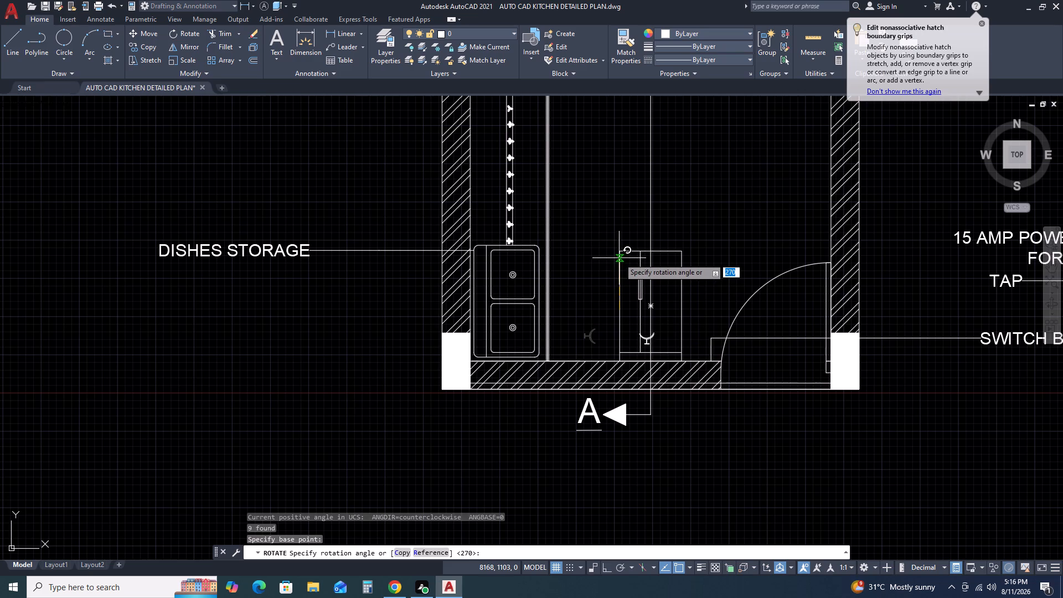
key(F8)
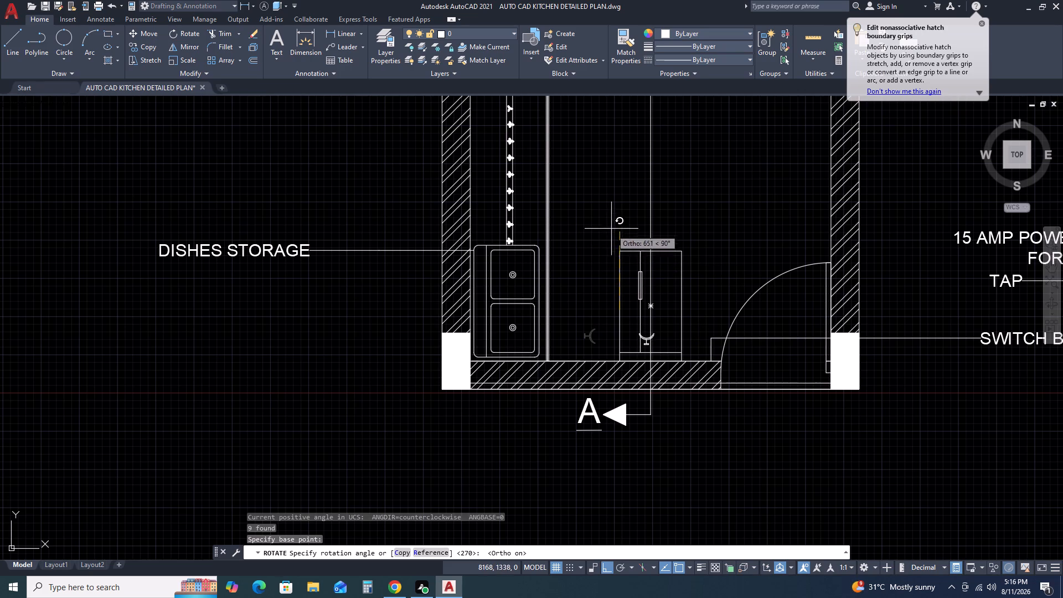
click(613, 215)
Move the rotated power-point symbol straight down from the bottom of its base bar onto the bottom wall's inner face behind the refrigerator.
scroll(662, 374, up, 3)
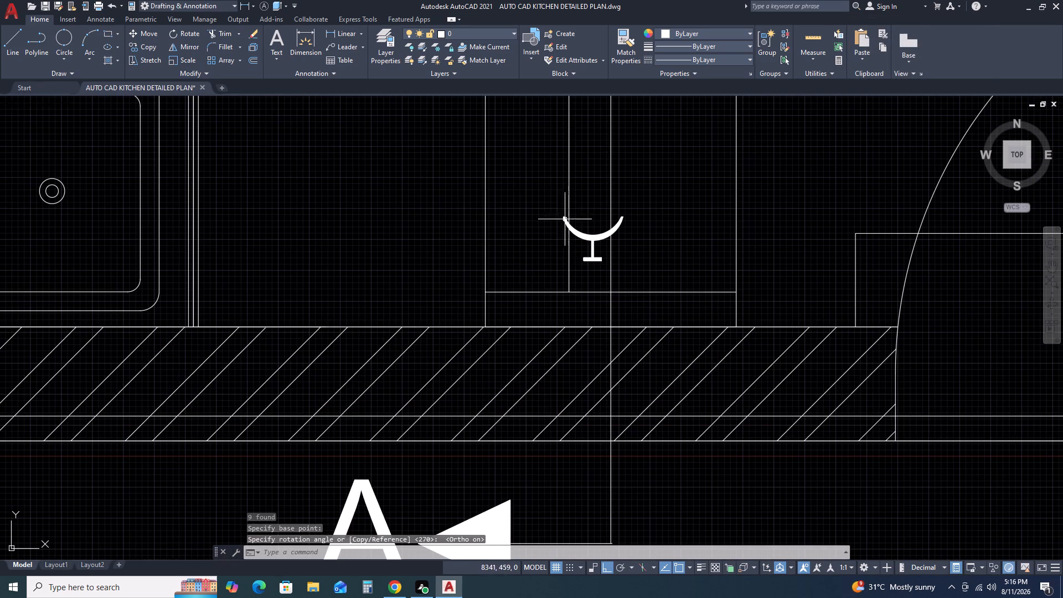
drag(538, 193, 544, 197)
click(659, 278)
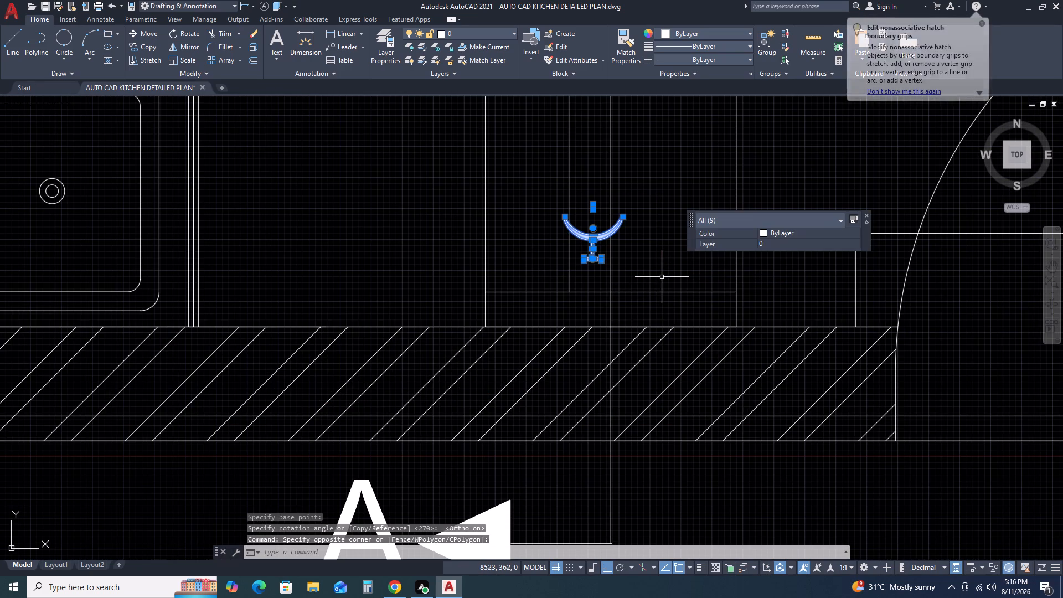
text(M)
key(space)
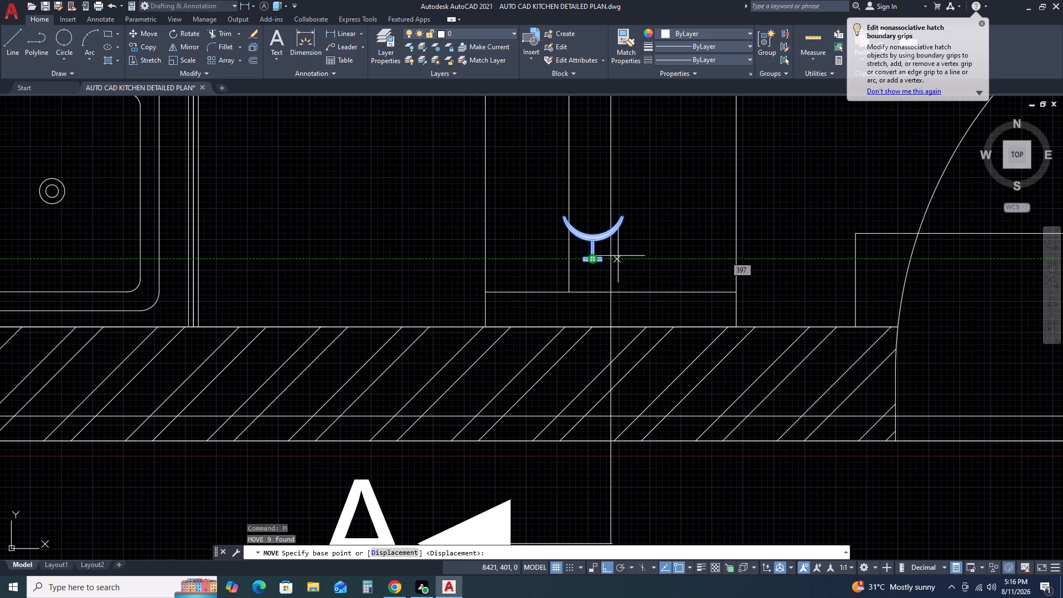
scroll(620, 236, up, 4)
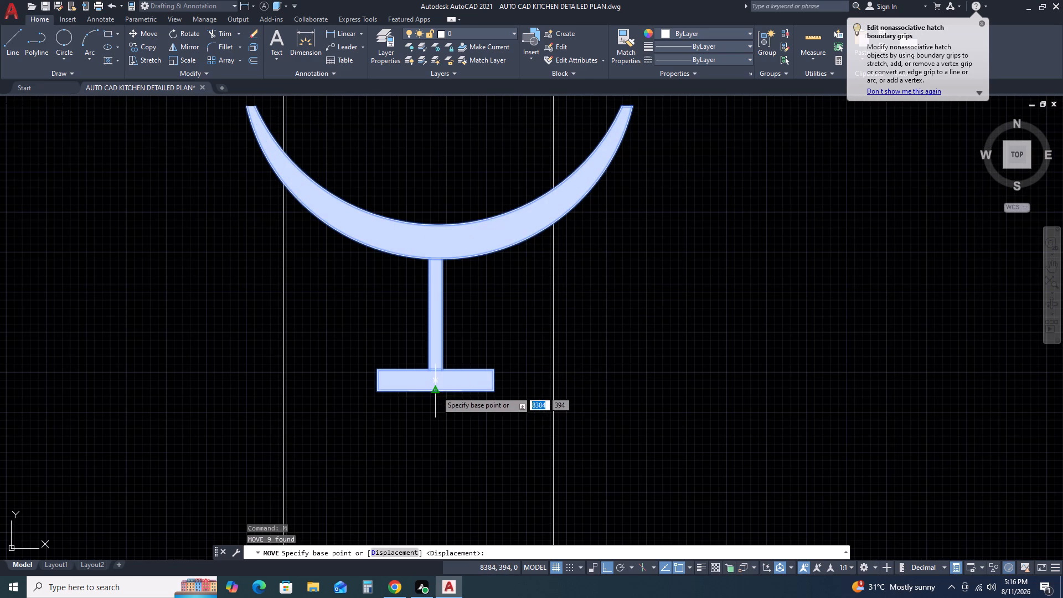
click(436, 391)
scroll(438, 392, down, 3)
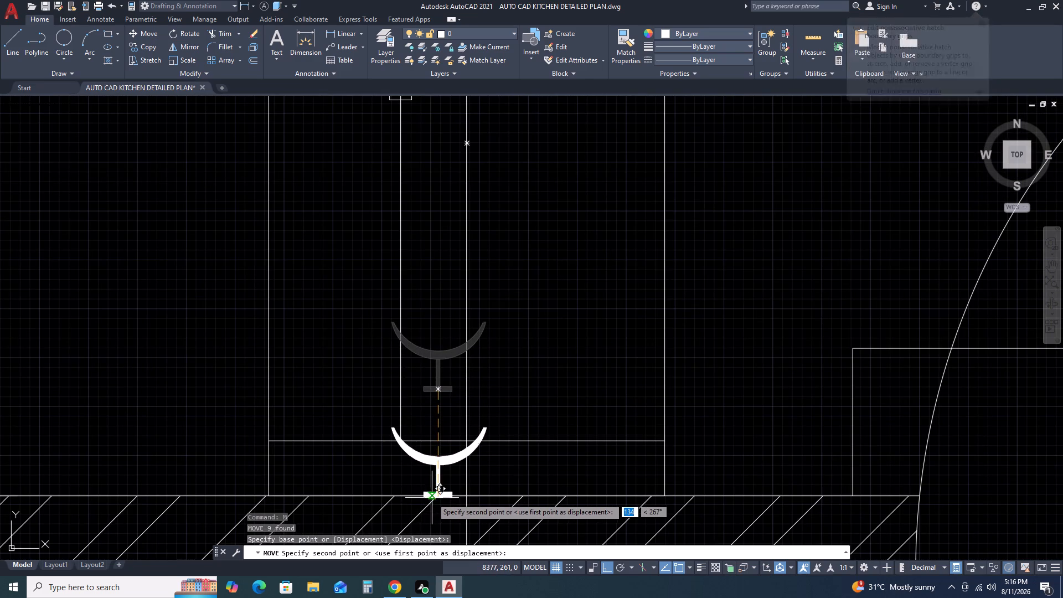
click(435, 498)
Draw a multileader with its landing below the plan's section marker A and its arrowhead on the power-point symbol at the bottom wall.
scroll(524, 369, down, 3)
middle_drag(498, 473, 530, 386)
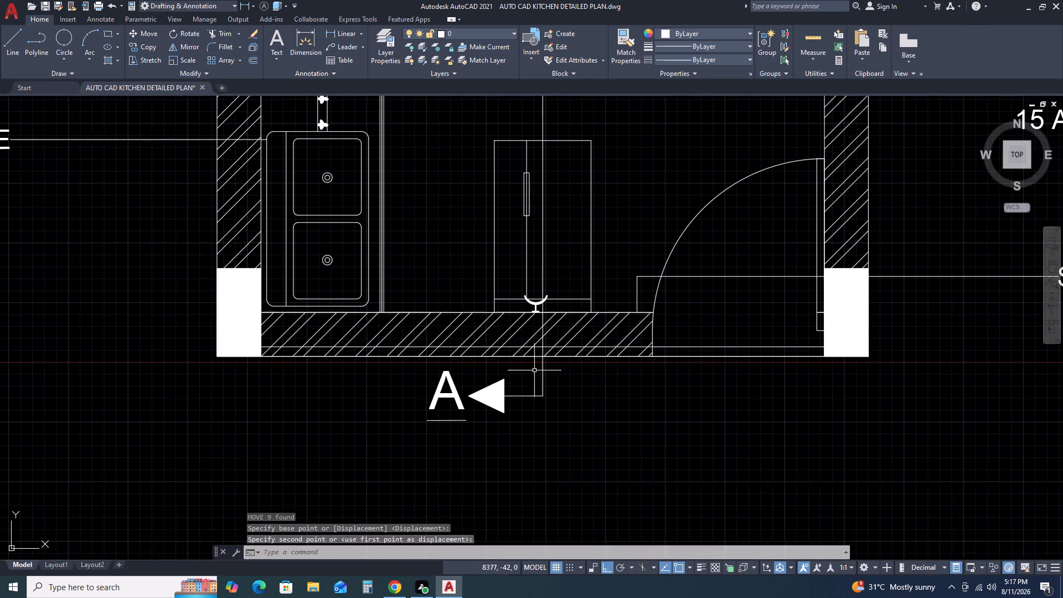
middle_drag(540, 355, 543, 347)
scroll(524, 328, down, 3)
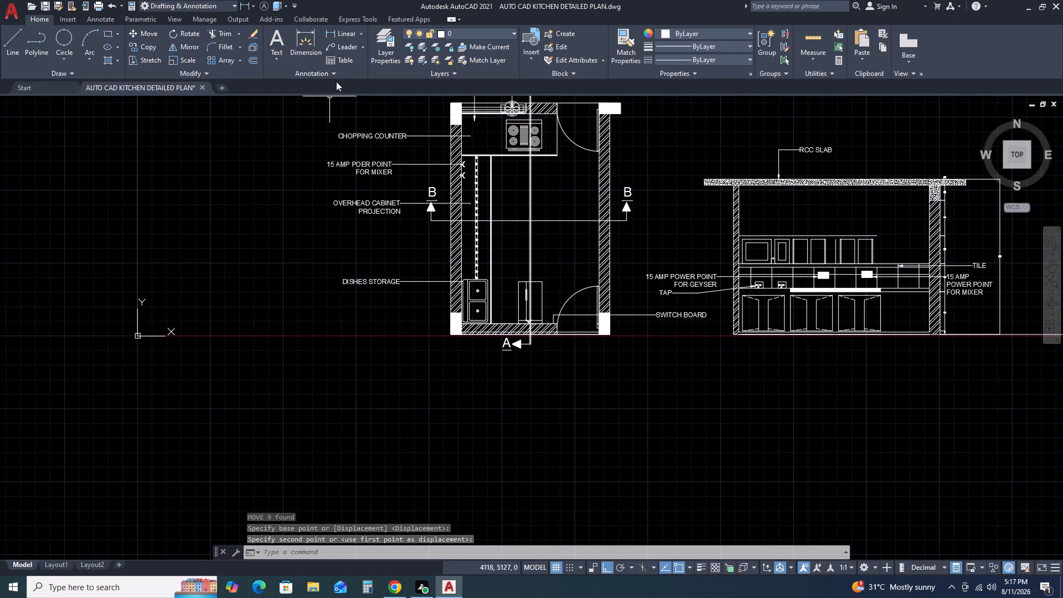
click(343, 48)
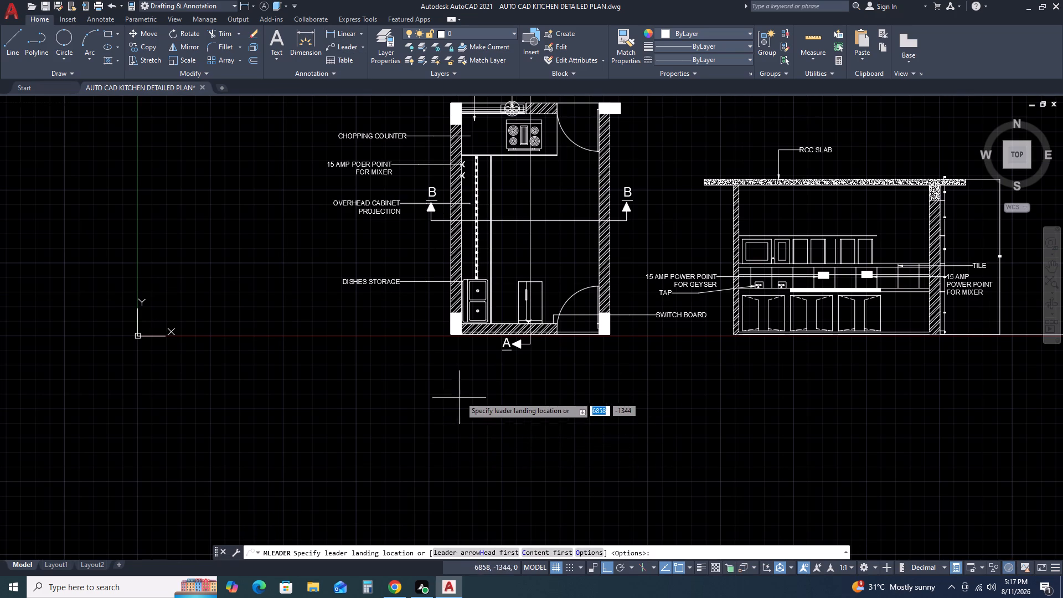
click(458, 373)
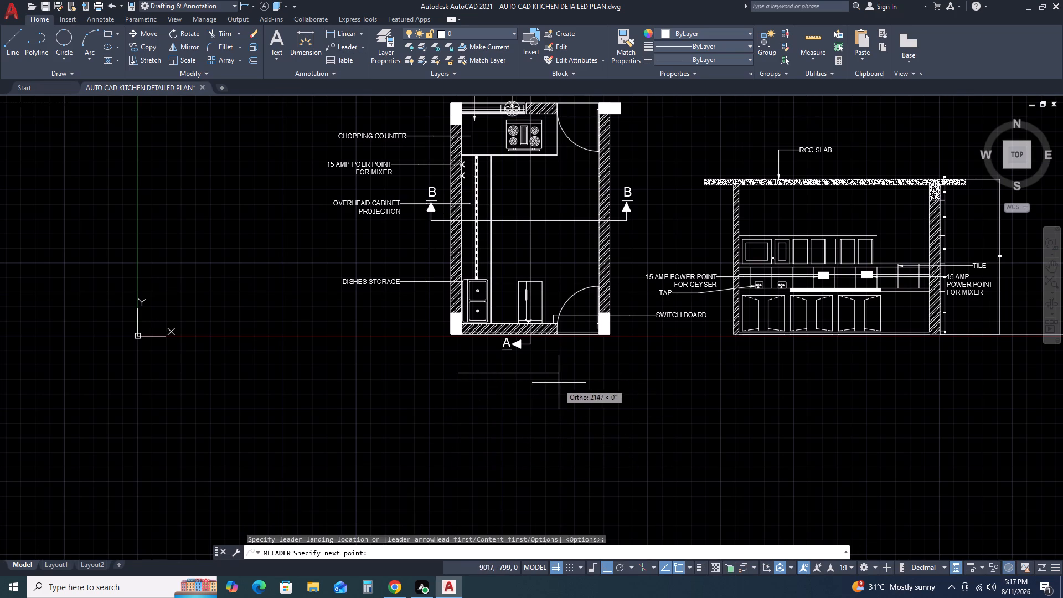
click(530, 371)
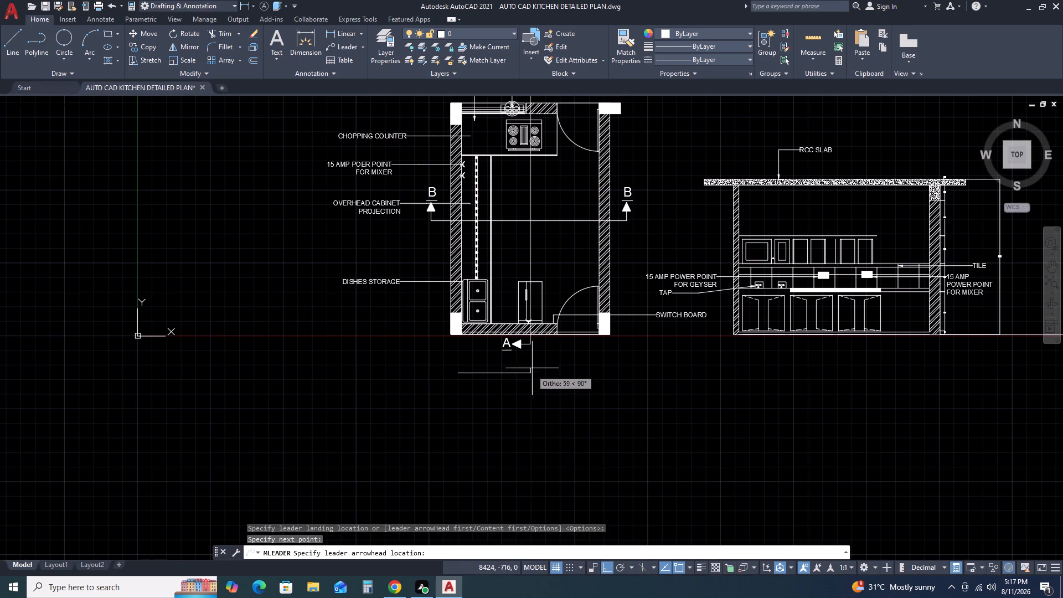
scroll(531, 322, up, 4)
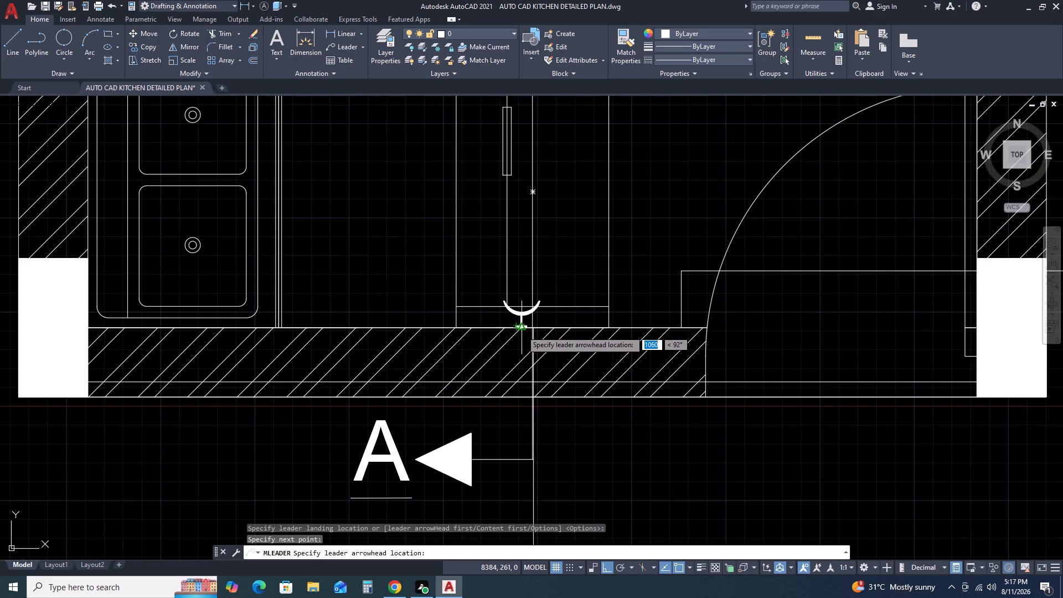
click(523, 331)
scroll(565, 374, down, 3)
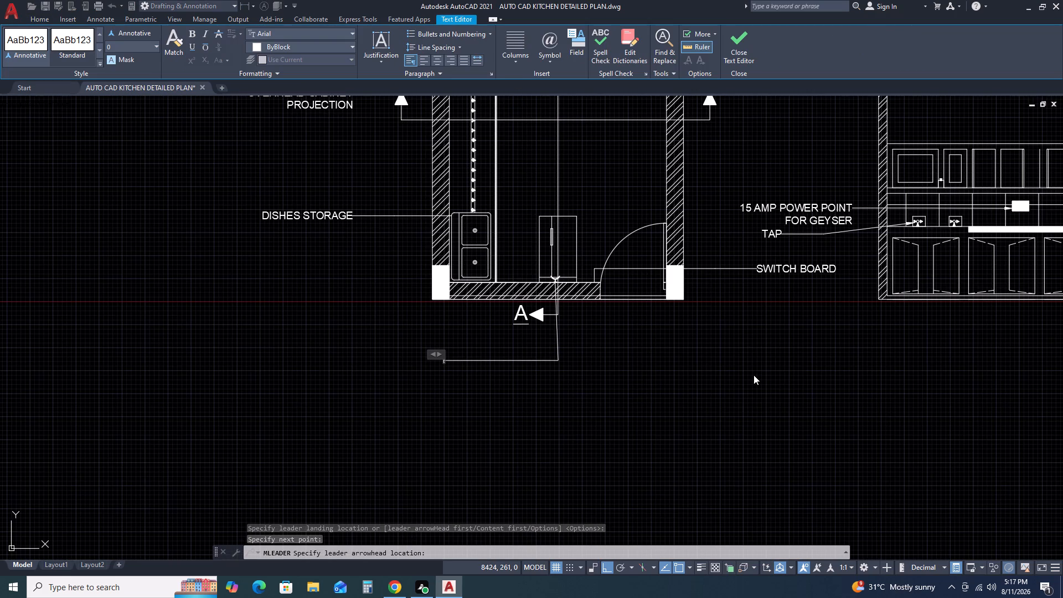
Enter the leader text on two lines as "15 AMP POWER POINT" and "FOR MIXER".
text(15 AMP)
key(space)
text(POWER)
key(space)
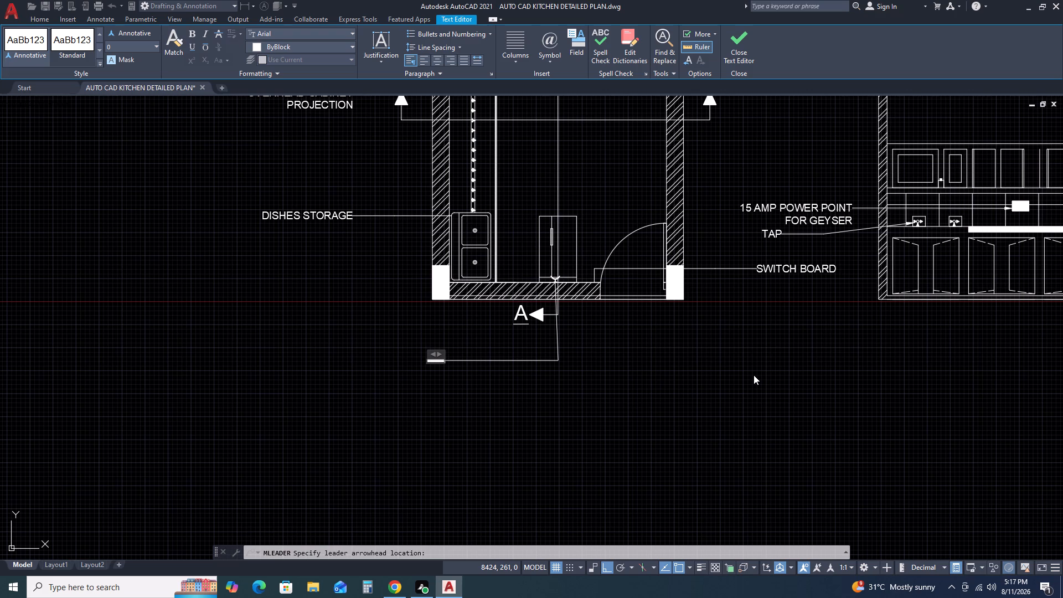
text(POINT)
key(space)
key(Return)
text(FOR)
key(space)
text(MIXER)
click(371, 396)
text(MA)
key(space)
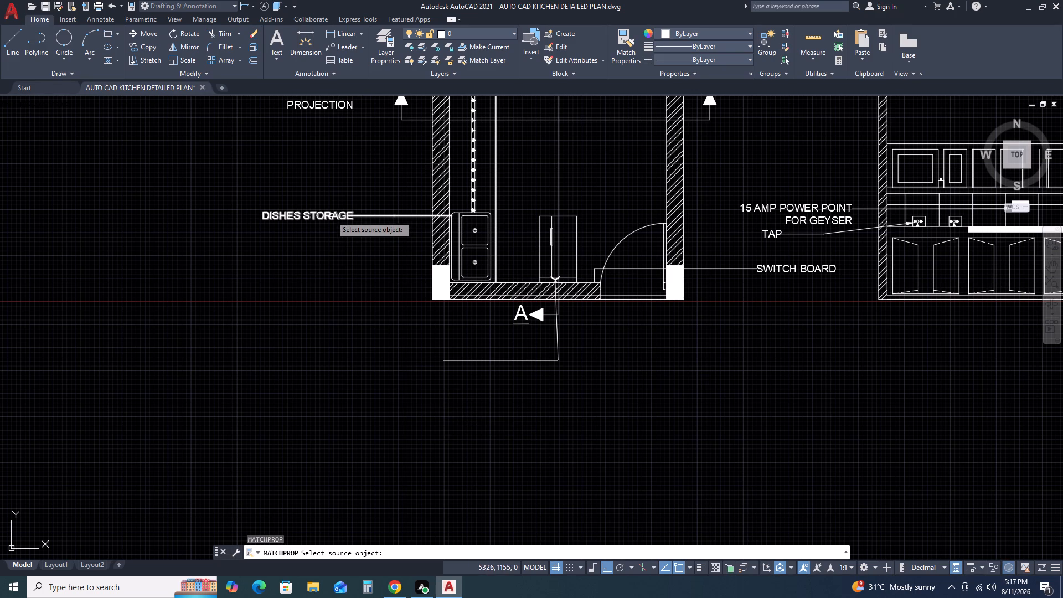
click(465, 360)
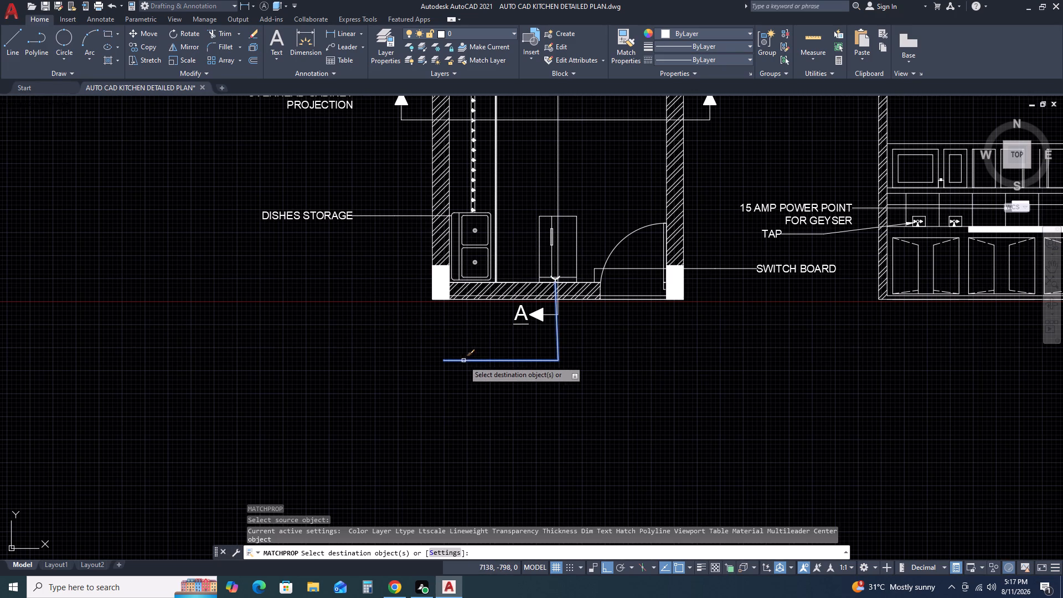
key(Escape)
Match the properties of the DISHES STORAGE leader onto the new power-point leader below the plan.
click(338, 216)
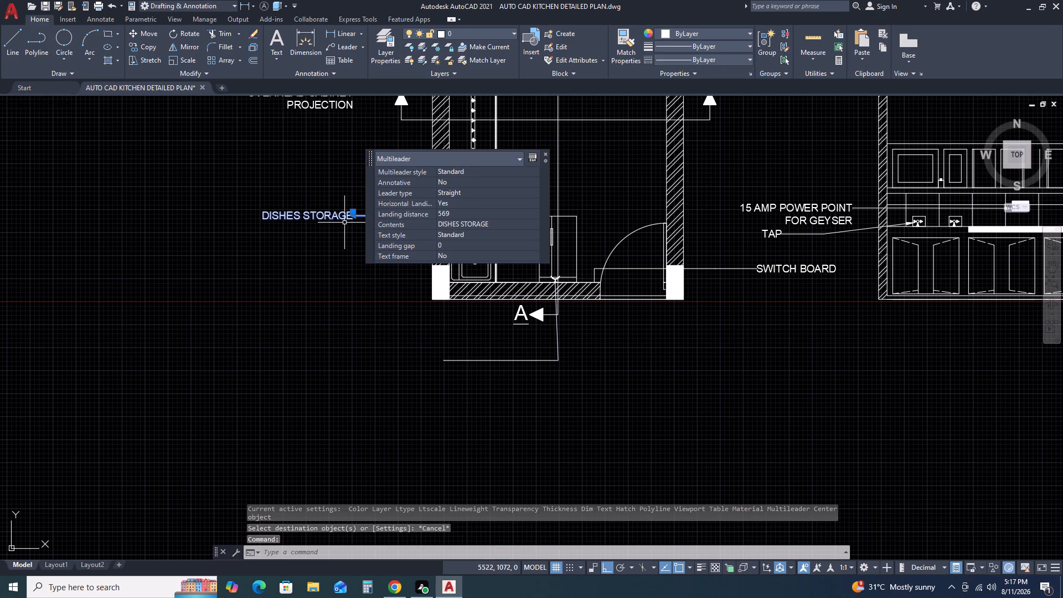
text(MA)
key(space)
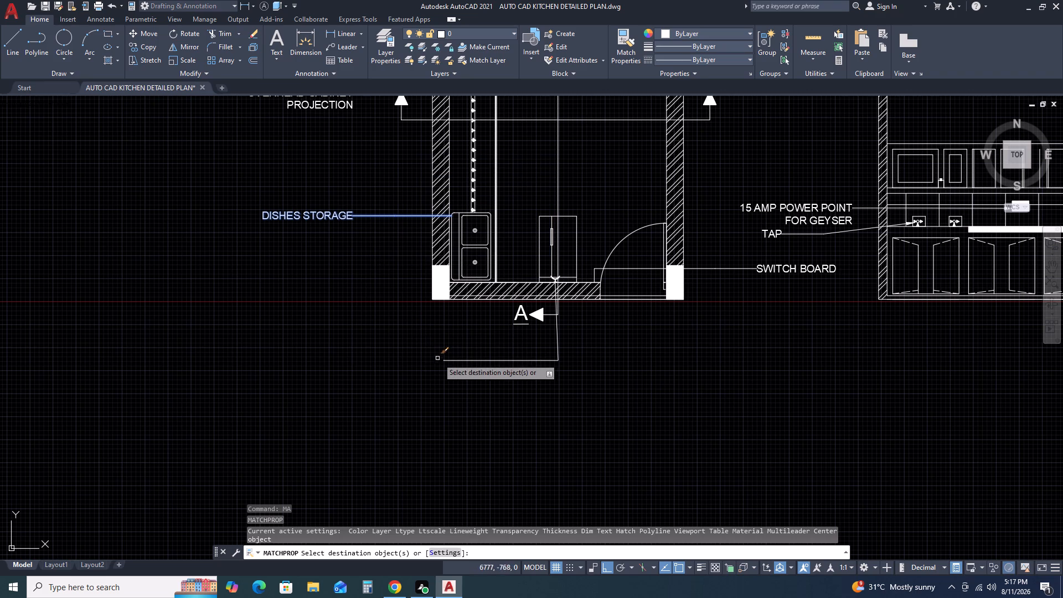
click(450, 359)
click(442, 369)
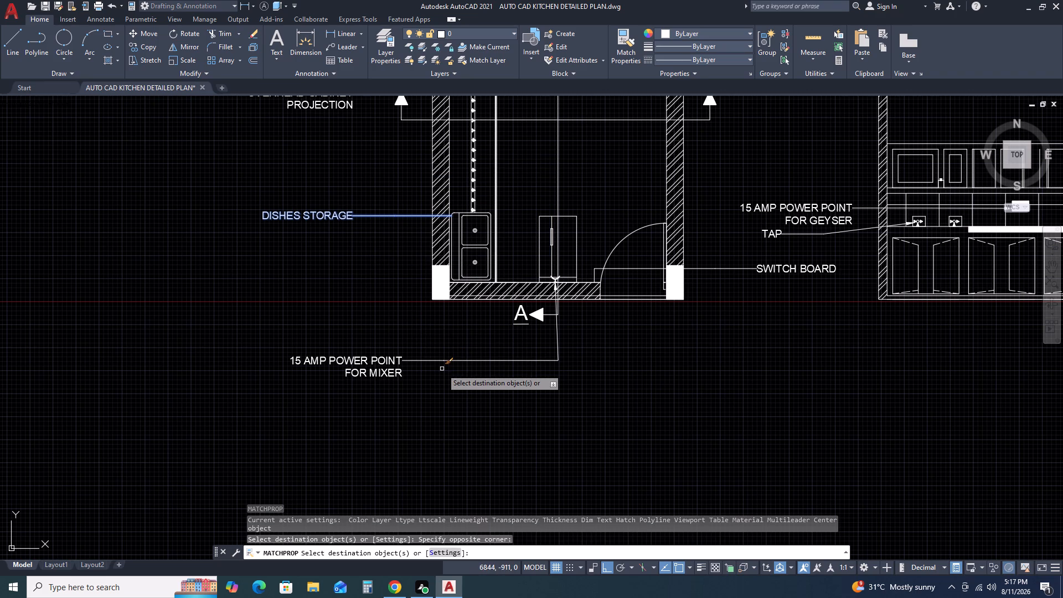
key(Escape)
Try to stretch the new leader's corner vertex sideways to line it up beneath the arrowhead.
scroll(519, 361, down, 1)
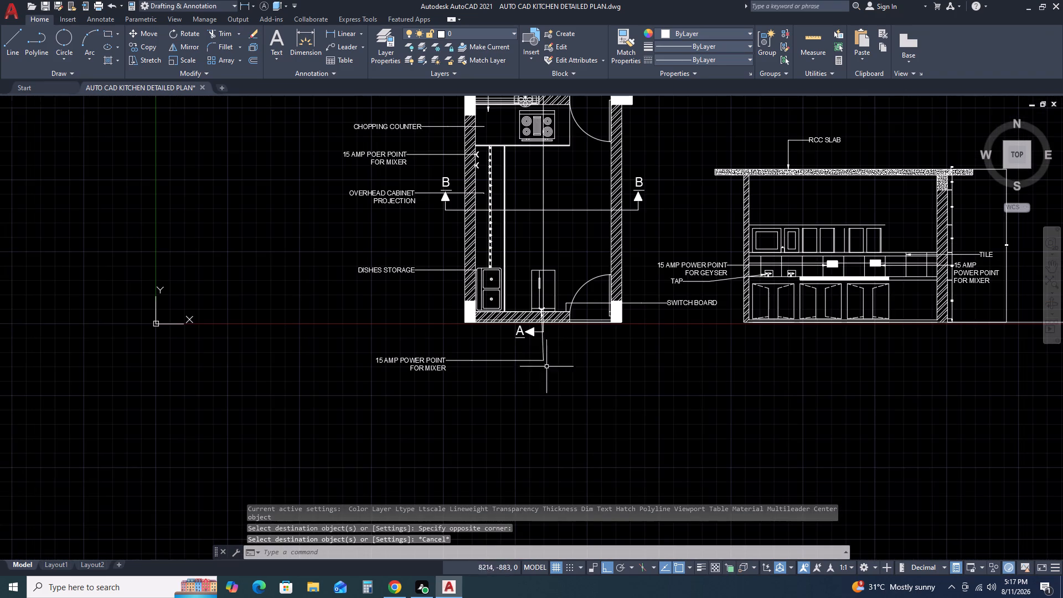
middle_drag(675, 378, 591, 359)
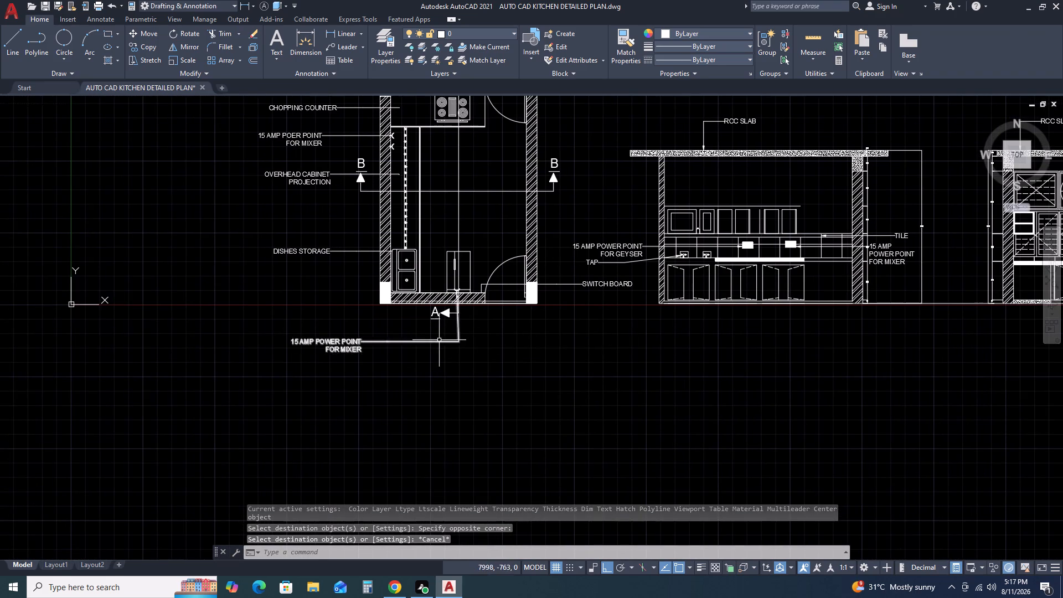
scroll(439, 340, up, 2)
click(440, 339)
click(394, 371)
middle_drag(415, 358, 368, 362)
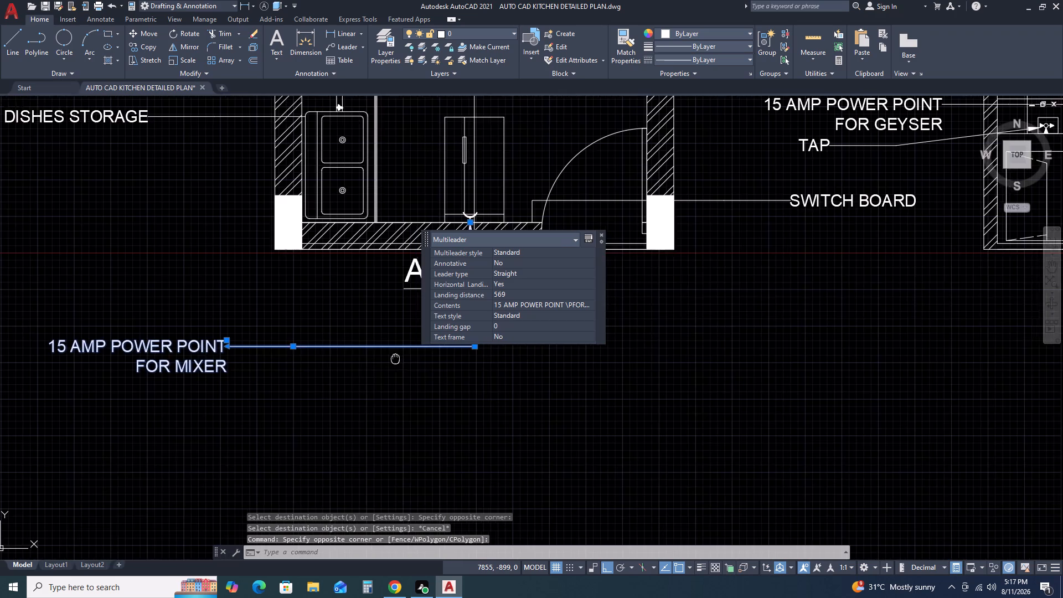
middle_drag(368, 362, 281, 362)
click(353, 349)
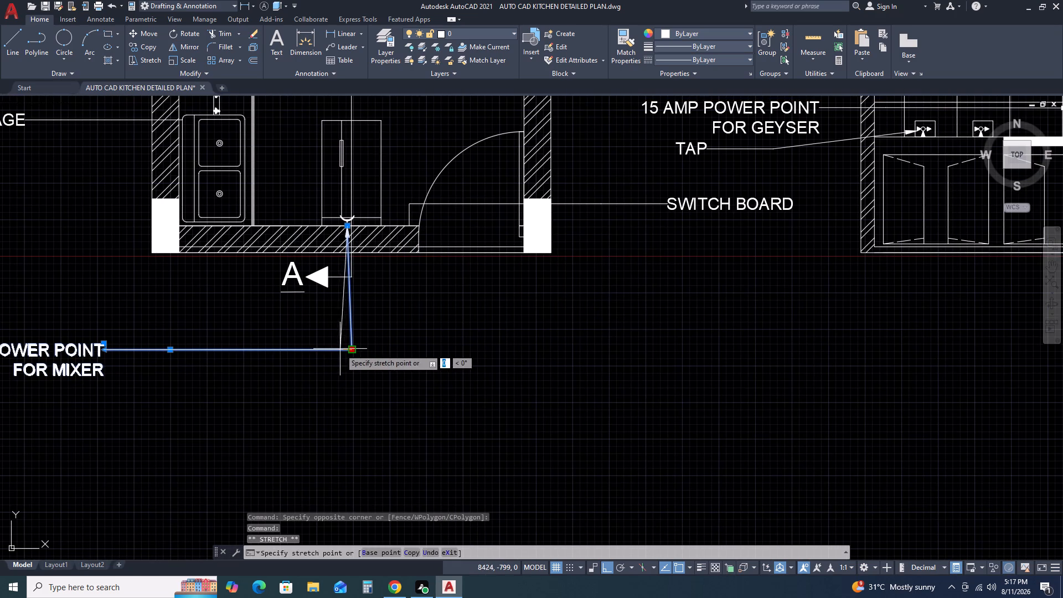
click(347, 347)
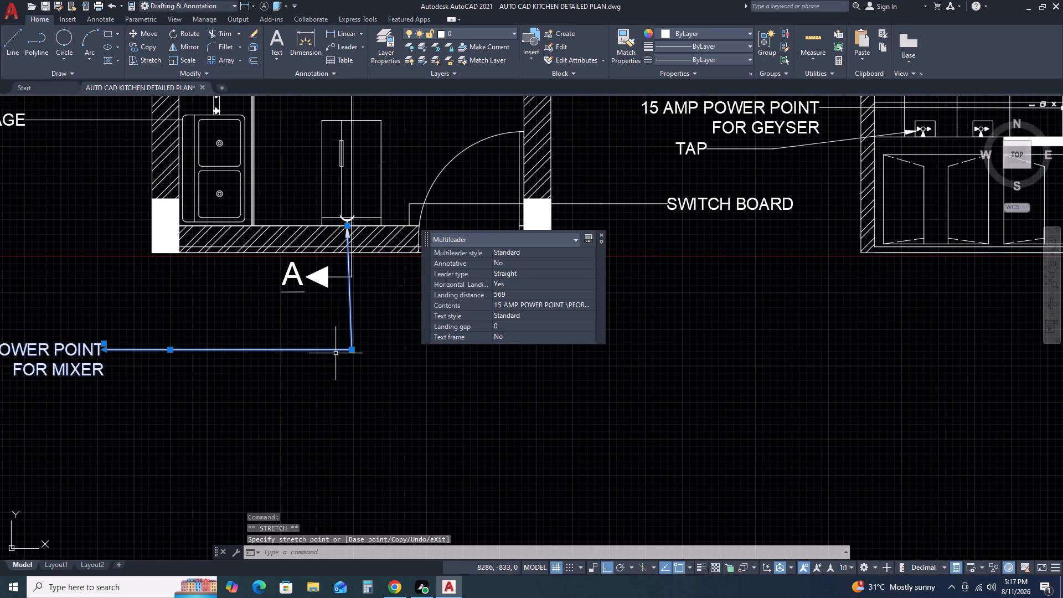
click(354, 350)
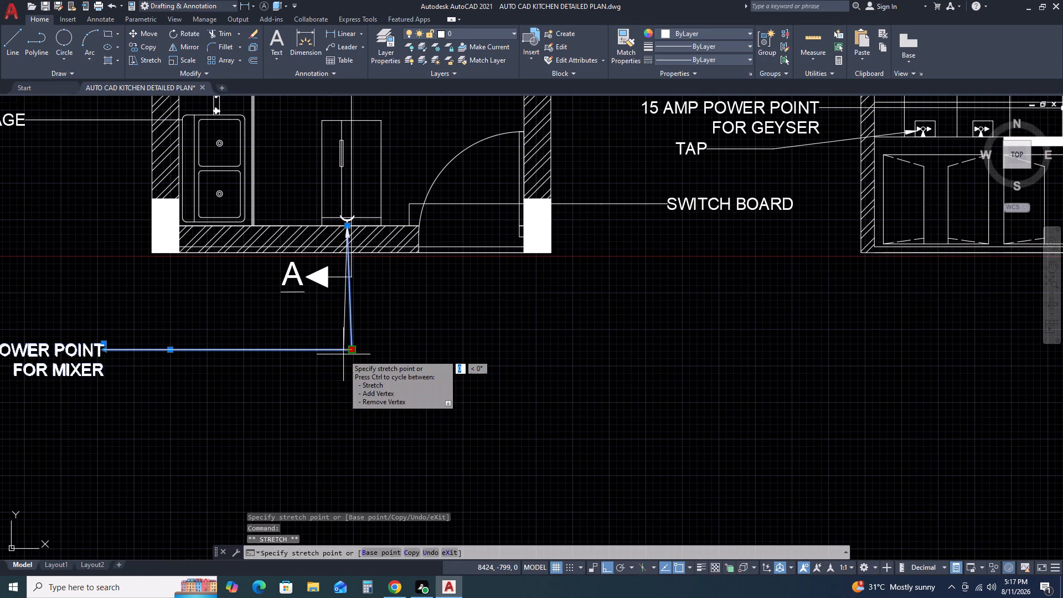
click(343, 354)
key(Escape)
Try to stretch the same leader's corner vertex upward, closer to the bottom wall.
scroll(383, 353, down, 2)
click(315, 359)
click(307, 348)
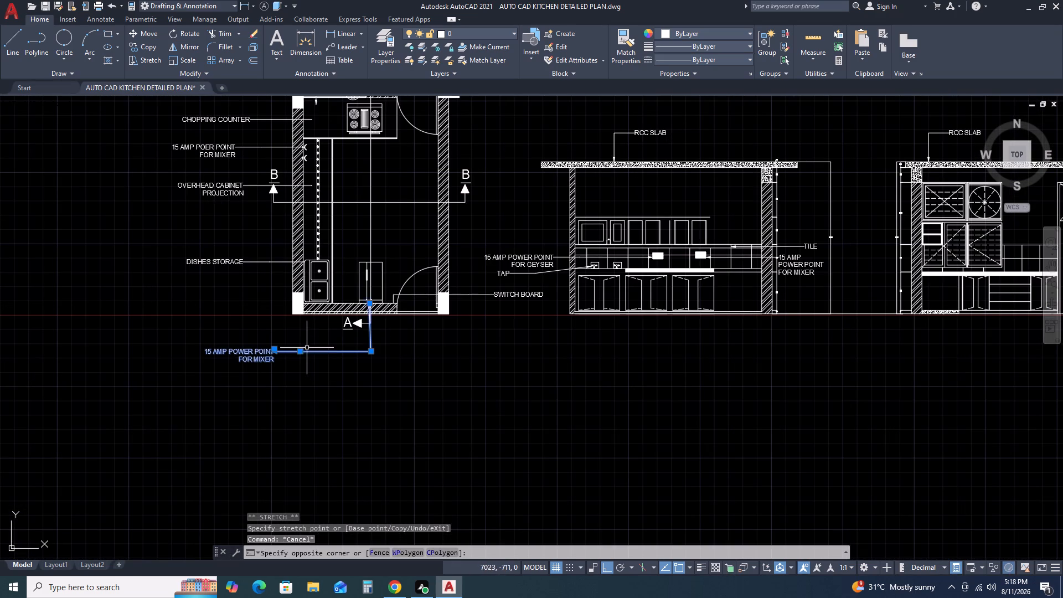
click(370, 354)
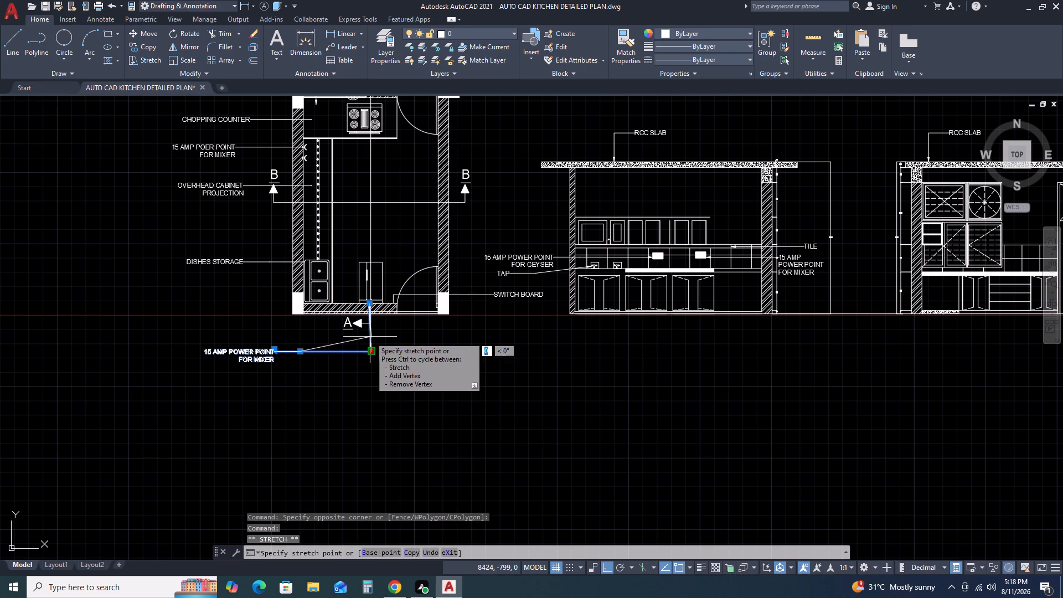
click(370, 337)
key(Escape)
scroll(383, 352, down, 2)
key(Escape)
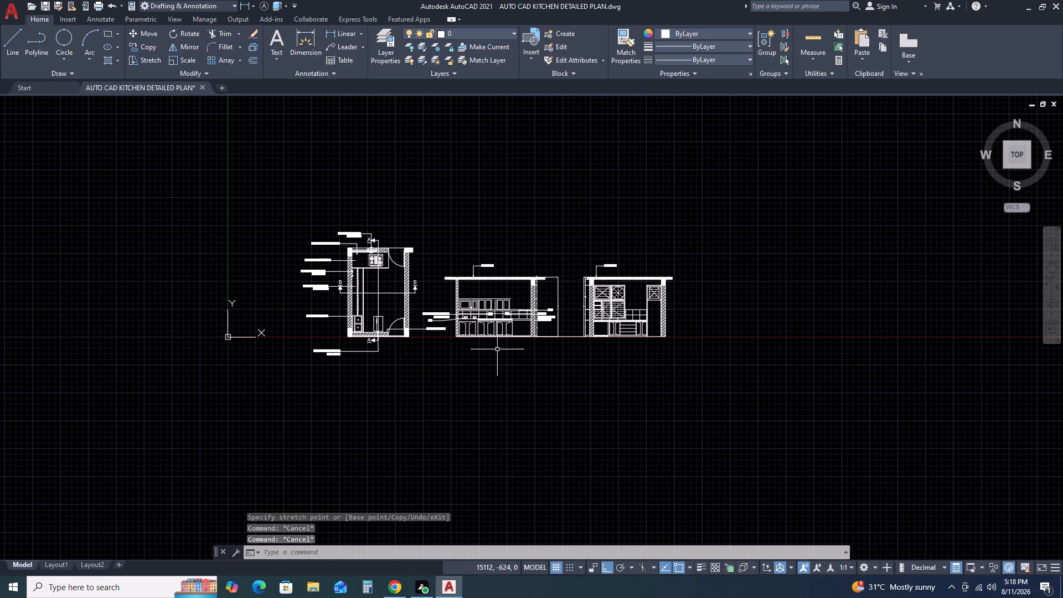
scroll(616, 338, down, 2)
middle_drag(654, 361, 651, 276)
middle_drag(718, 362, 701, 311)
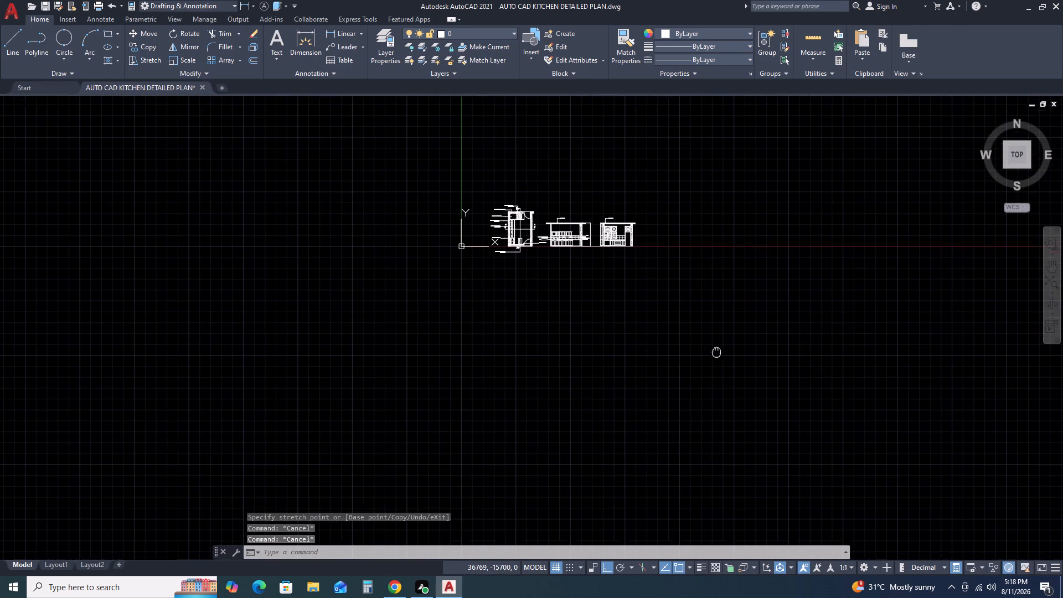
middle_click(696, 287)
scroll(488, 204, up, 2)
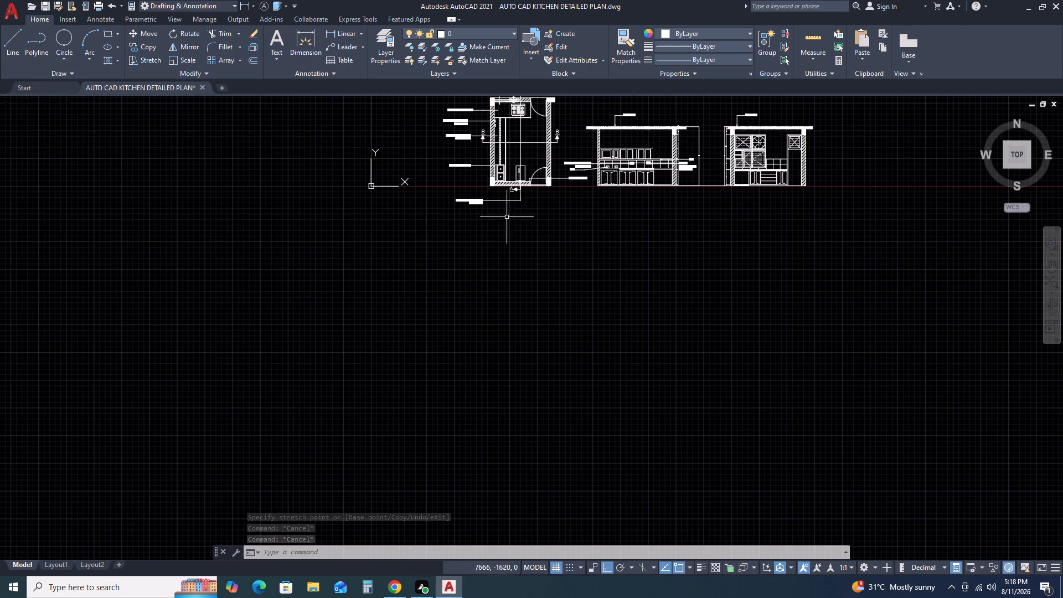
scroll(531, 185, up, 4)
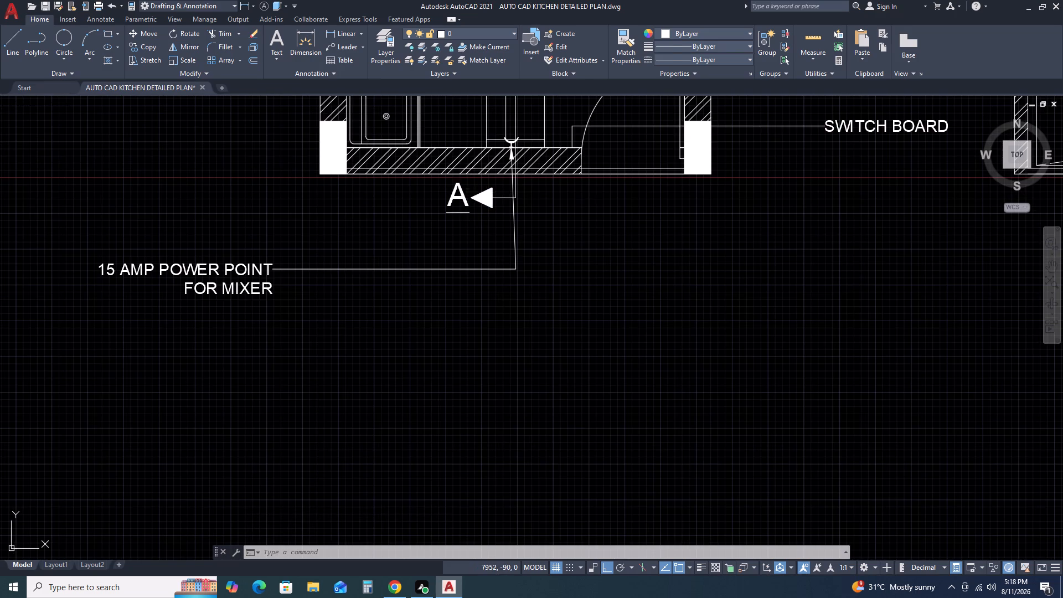
Copy the section marker letter A to the empty space below the plan, with ortho off.
click(462, 188)
key(c)
key(o)
key(space)
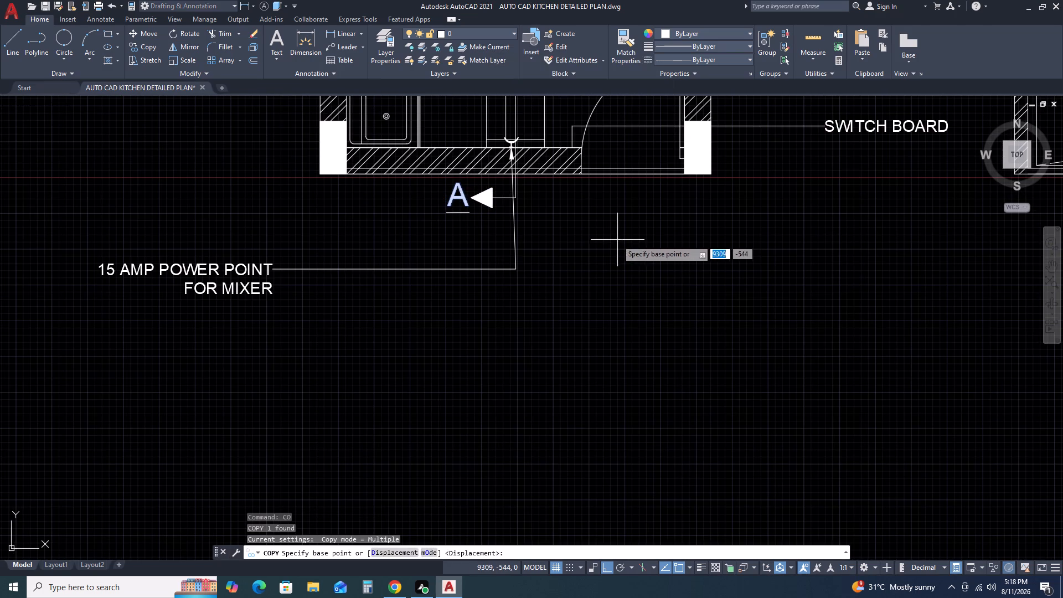
drag(616, 240, 625, 255)
key(F8)
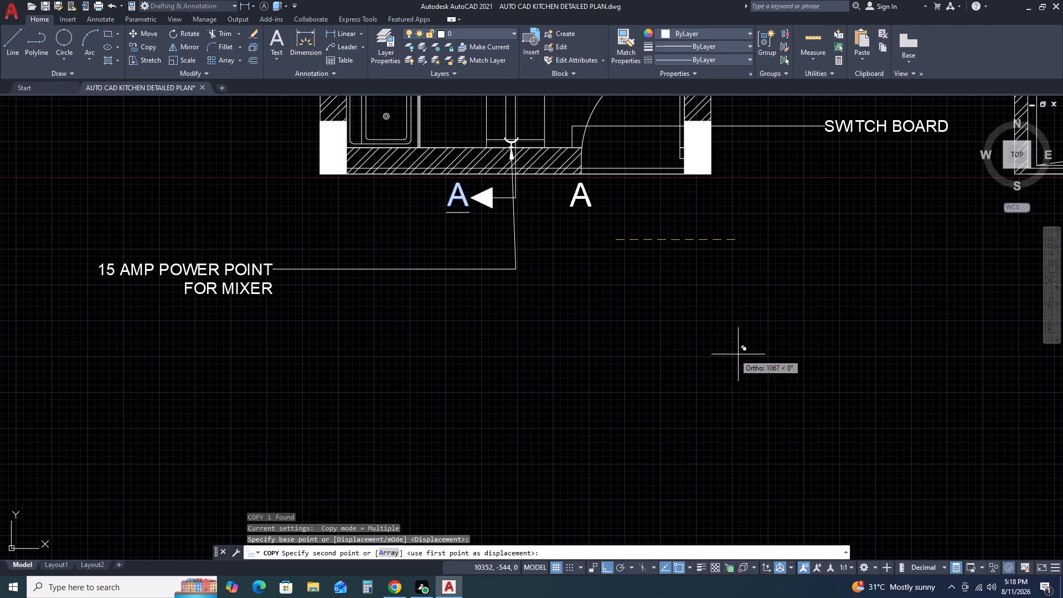
click(658, 352)
key(Escape)
Stretch the landing end of the mixer power-point leader upward, bringing its text closer to the plan's bottom wall.
click(531, 248)
click(452, 264)
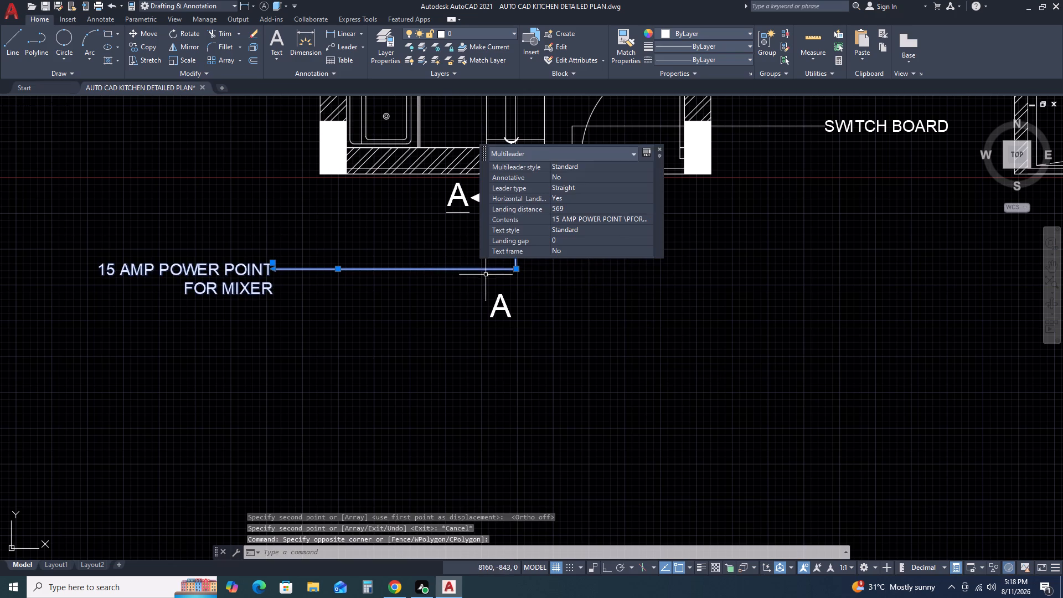
middle_drag(380, 262, 180, 344)
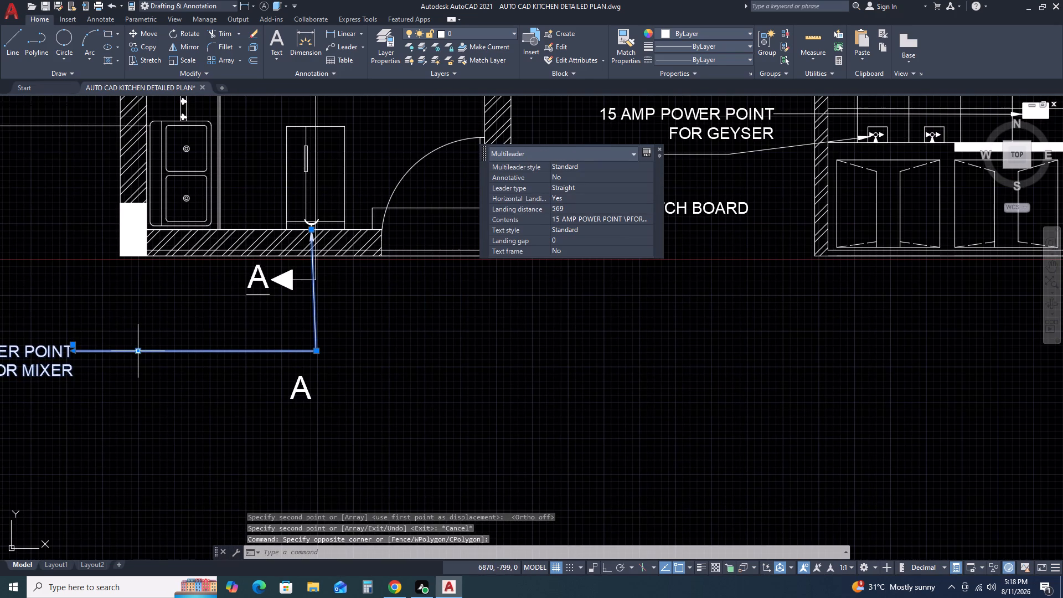
click(137, 349)
click(148, 308)
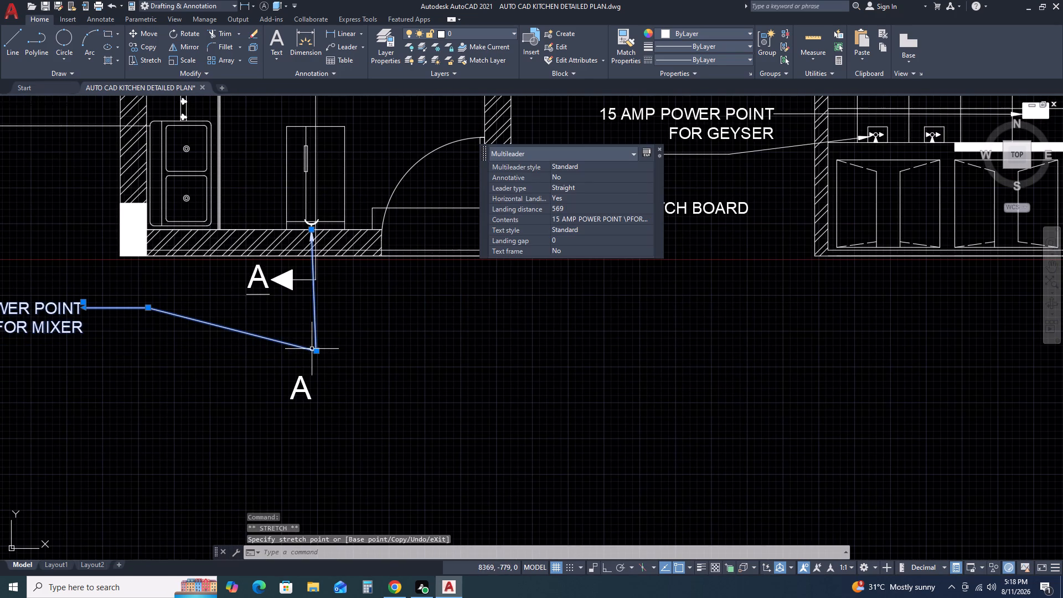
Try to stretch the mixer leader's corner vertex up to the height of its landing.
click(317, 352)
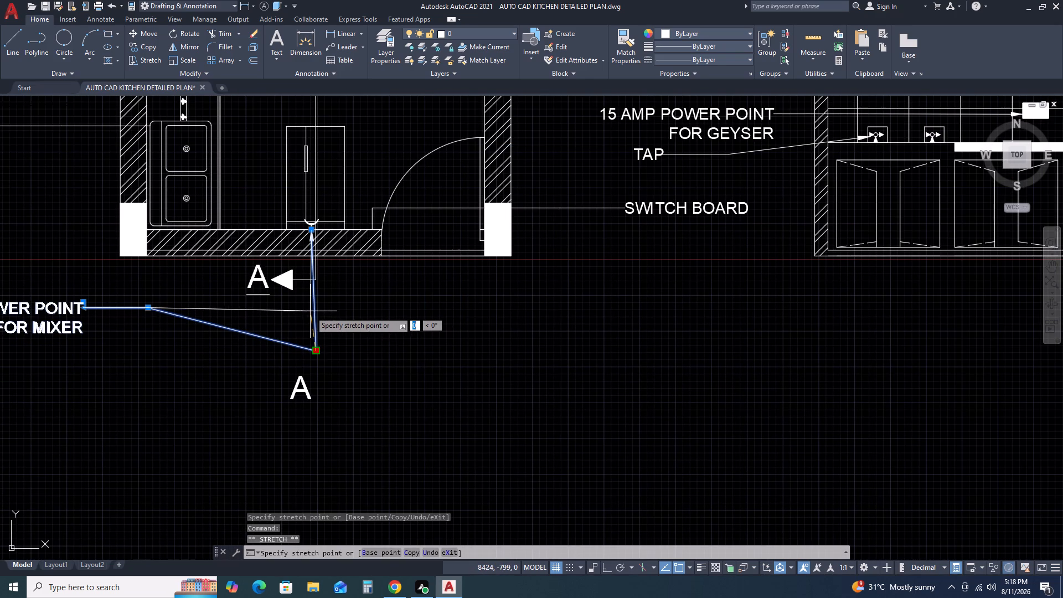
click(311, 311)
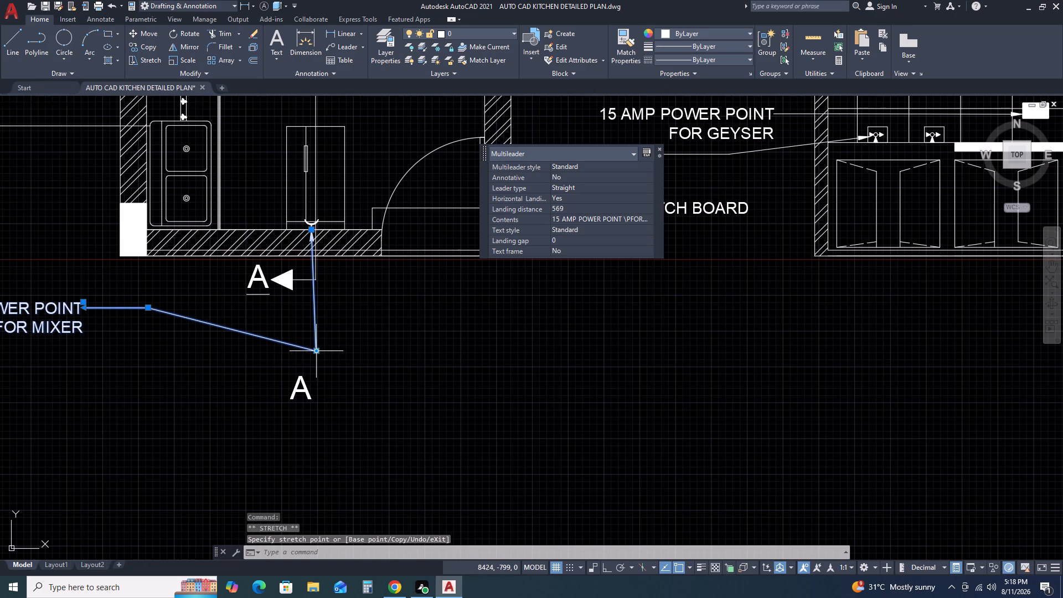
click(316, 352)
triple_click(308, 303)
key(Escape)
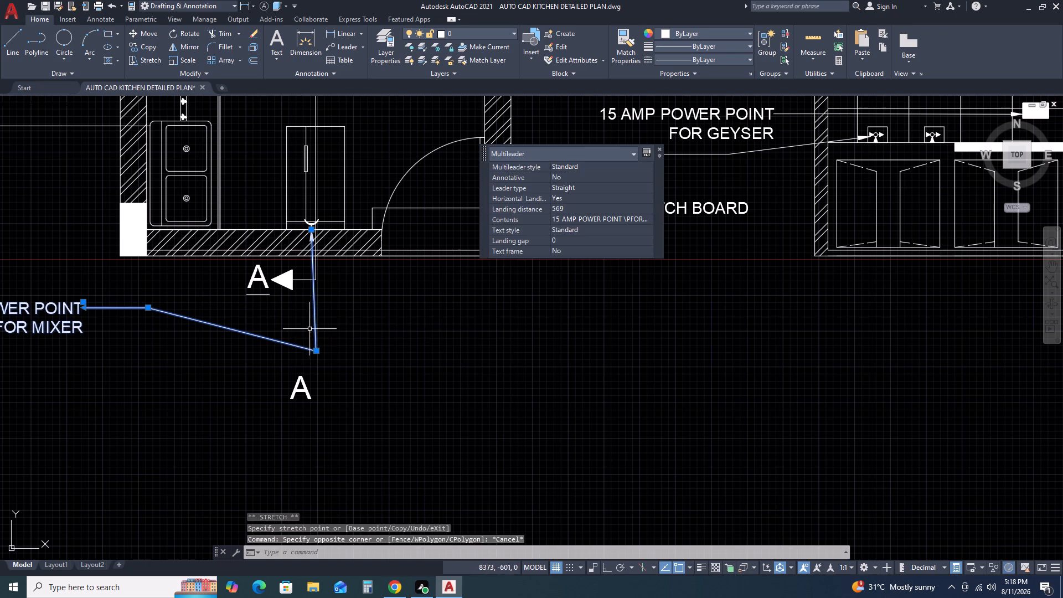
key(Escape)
Stretch the mixer leader's corner vertex up to roughly landing height, almost directly beneath its arrowhead.
click(323, 356)
click(302, 334)
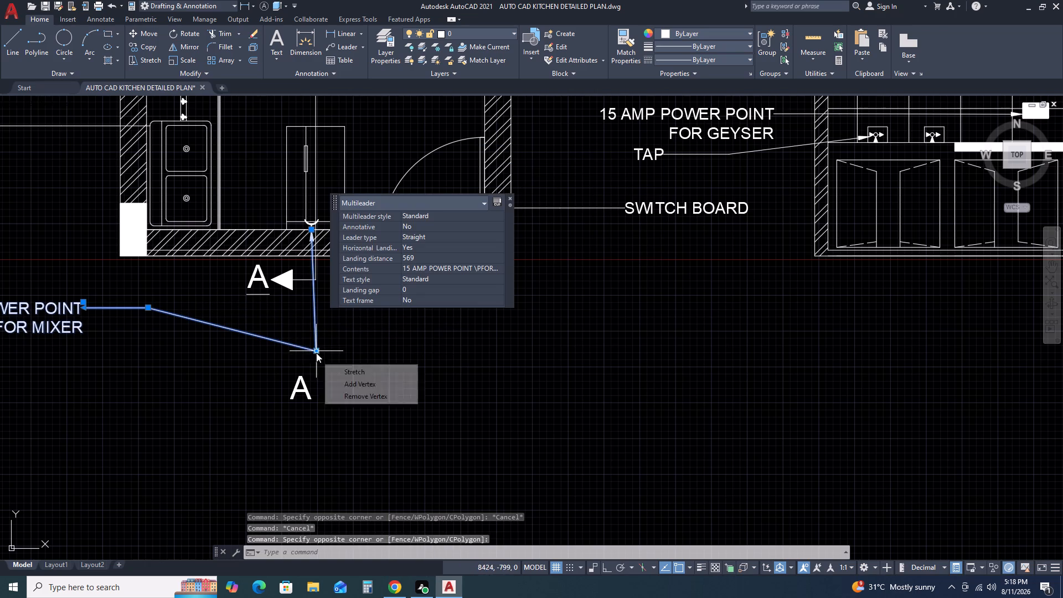
click(316, 353)
click(286, 303)
key(Escape)
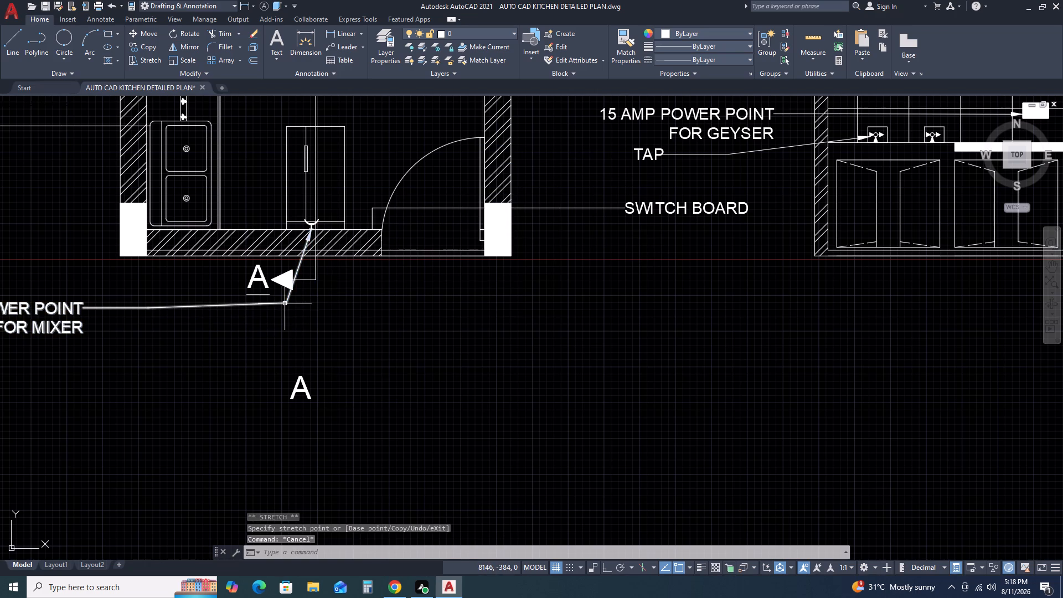
click(286, 303)
click(286, 303)
click(313, 311)
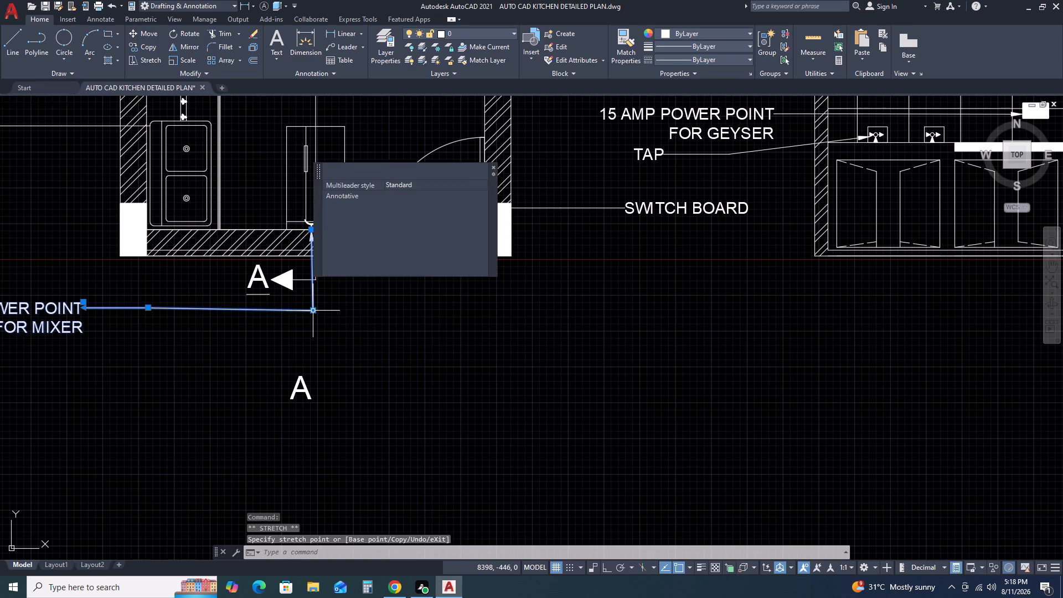
key(Escape)
Replace the copied letter A below the plan with the title "KITCHEN PLAN".
scroll(323, 320, down, 1)
middle_drag(264, 380, 299, 372)
middle_drag(319, 362, 321, 362)
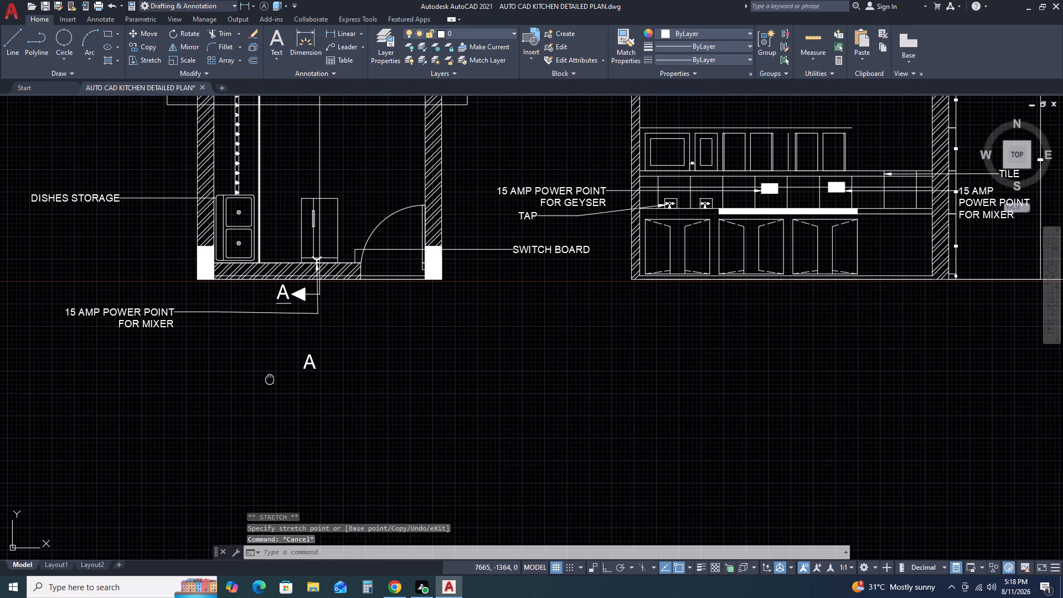
middle_drag(321, 362, 328, 356)
middle_drag(350, 344, 364, 339)
double_click(369, 345)
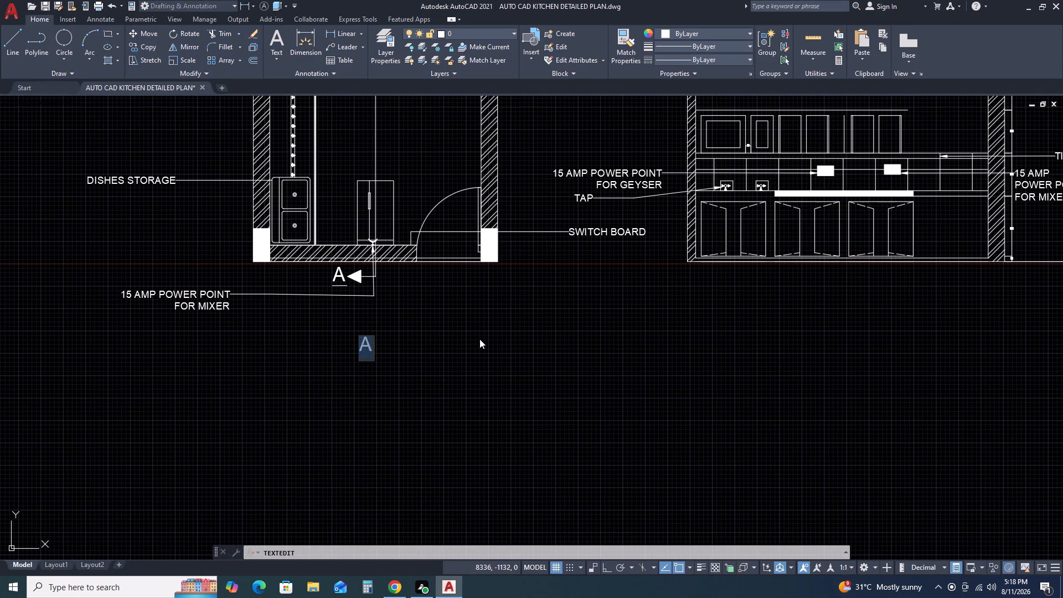
text(KITCHEN)
key(space)
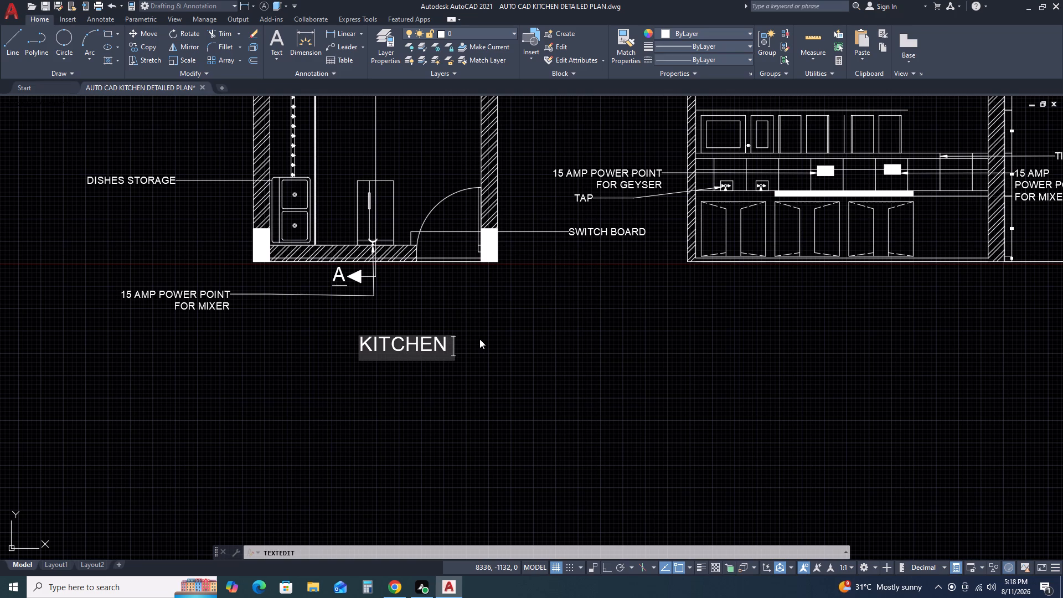
text(PLAN)
key(space)
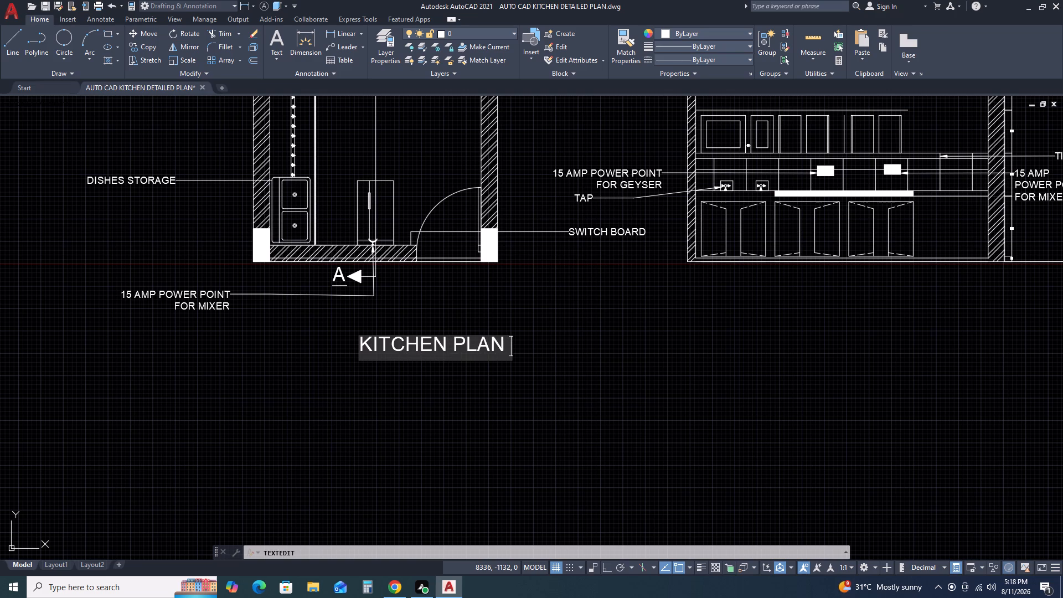
click(533, 370)
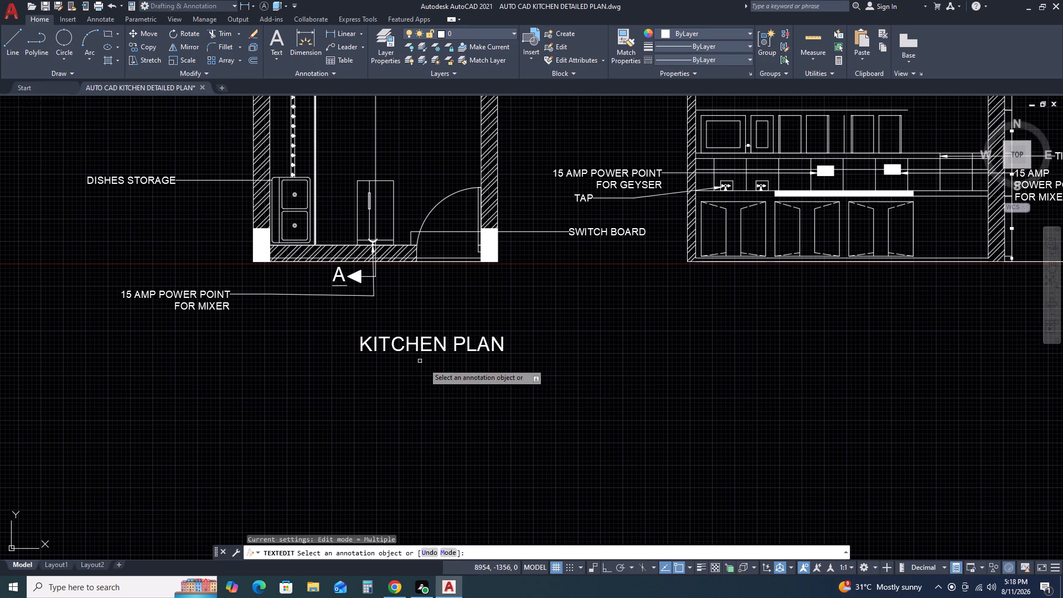
scroll(432, 365, down, 2)
key(Escape)
scroll(409, 365, up, 3)
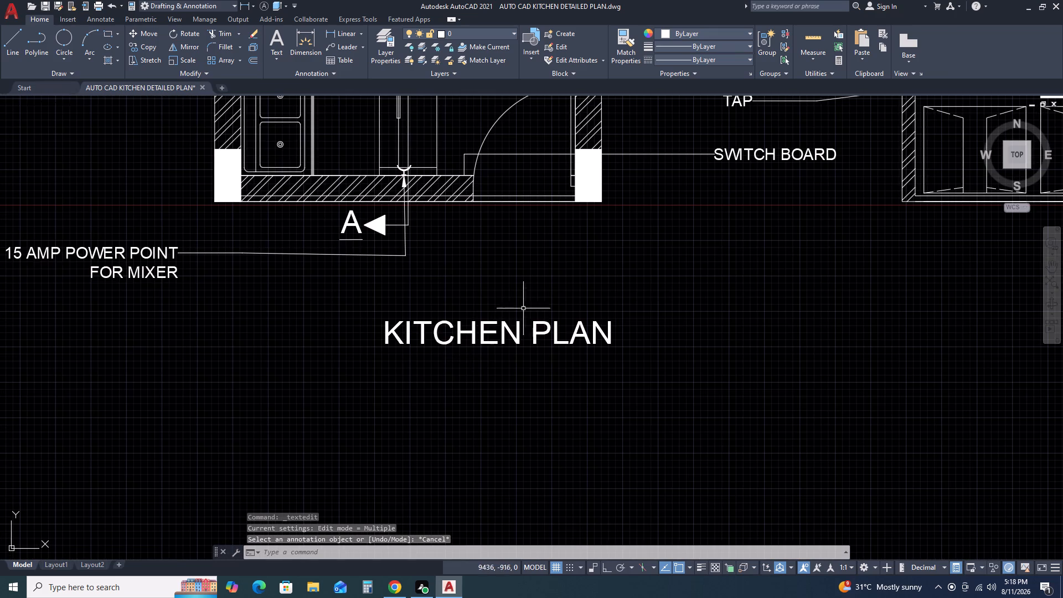